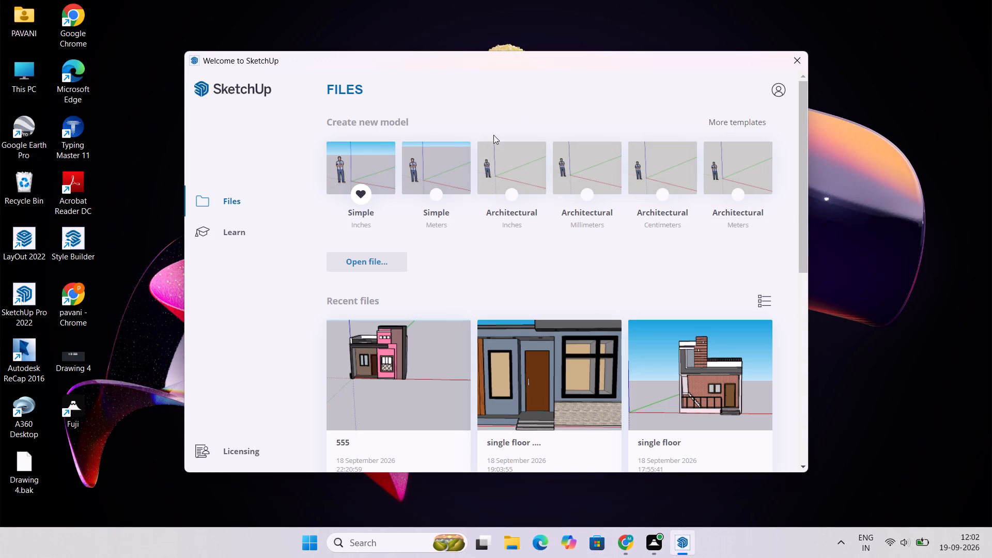
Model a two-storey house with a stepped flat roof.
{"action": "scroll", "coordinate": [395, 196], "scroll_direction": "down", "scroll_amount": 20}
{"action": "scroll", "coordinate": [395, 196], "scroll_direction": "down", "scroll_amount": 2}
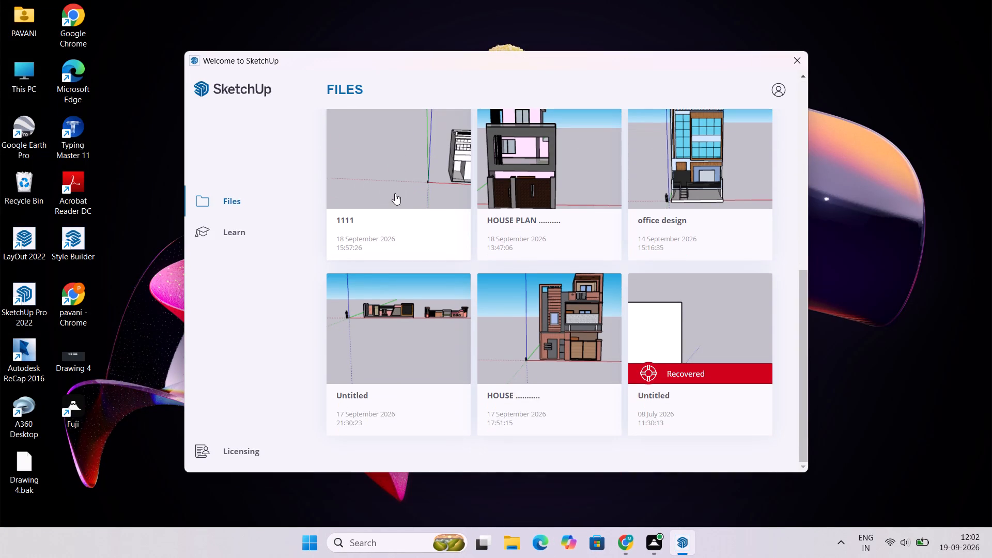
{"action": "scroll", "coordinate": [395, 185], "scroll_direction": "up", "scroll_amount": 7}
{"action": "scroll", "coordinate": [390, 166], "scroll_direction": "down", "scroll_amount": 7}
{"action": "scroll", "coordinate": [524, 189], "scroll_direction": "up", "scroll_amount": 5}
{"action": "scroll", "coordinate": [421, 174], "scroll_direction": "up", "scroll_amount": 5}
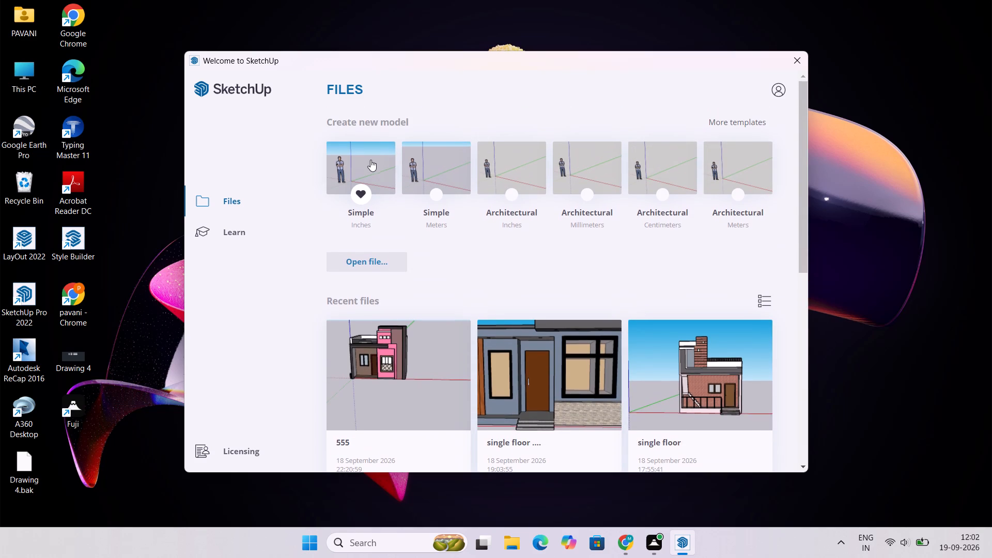
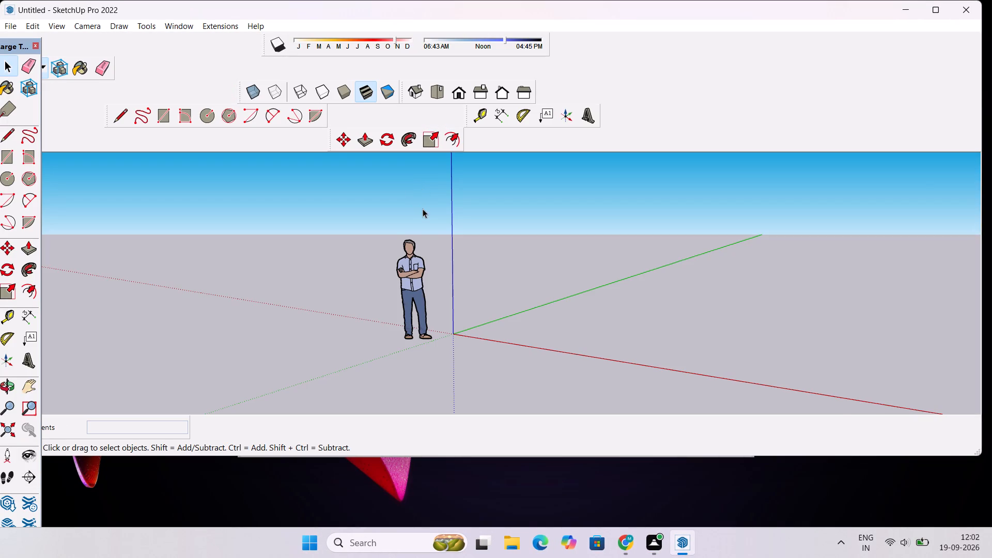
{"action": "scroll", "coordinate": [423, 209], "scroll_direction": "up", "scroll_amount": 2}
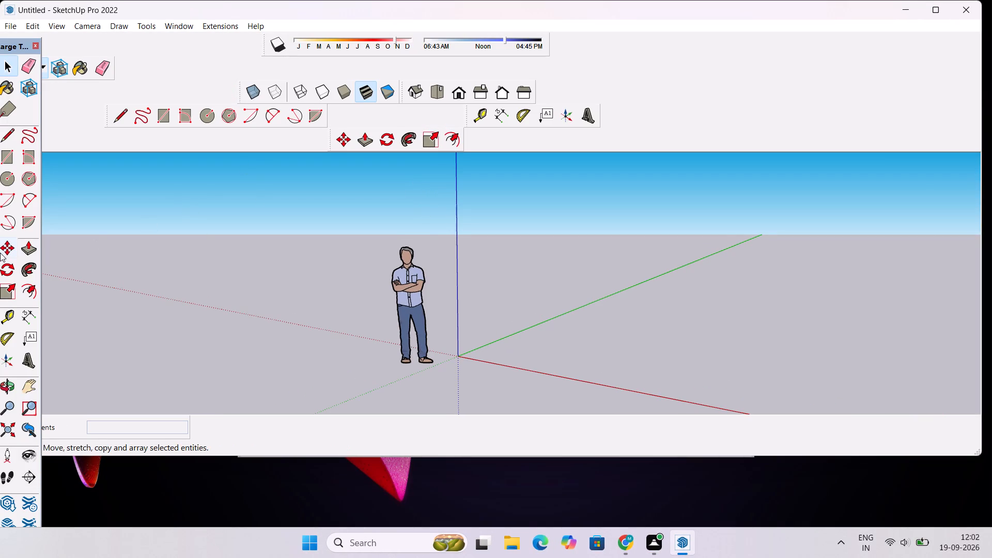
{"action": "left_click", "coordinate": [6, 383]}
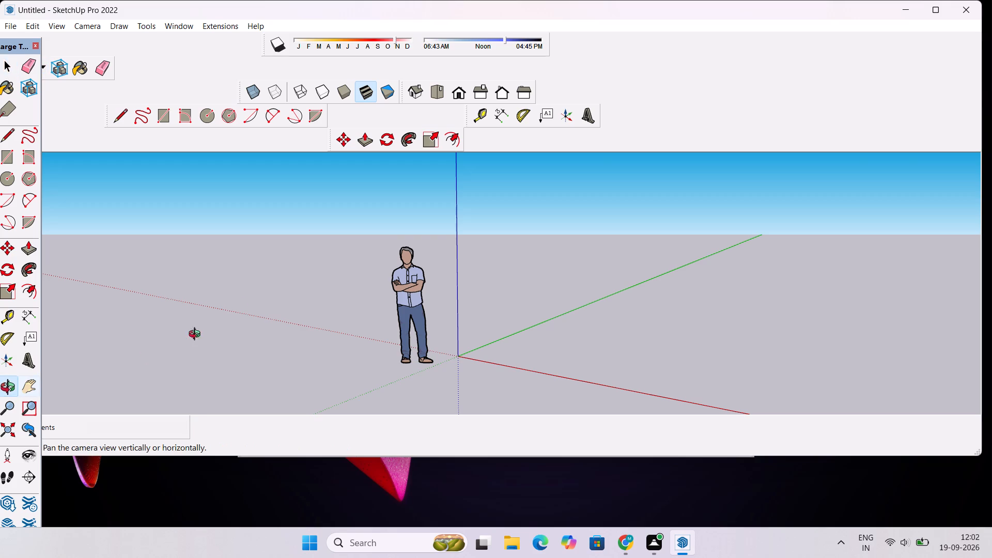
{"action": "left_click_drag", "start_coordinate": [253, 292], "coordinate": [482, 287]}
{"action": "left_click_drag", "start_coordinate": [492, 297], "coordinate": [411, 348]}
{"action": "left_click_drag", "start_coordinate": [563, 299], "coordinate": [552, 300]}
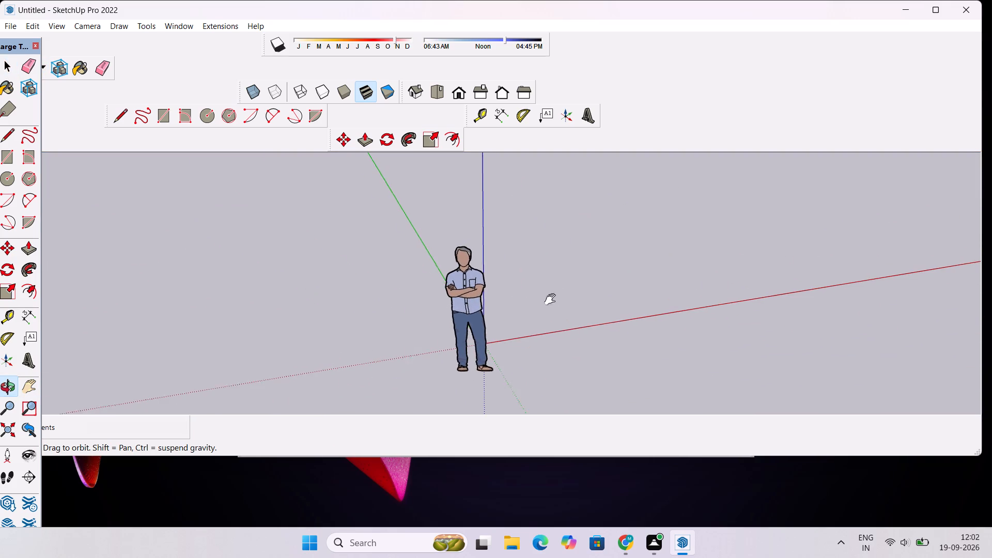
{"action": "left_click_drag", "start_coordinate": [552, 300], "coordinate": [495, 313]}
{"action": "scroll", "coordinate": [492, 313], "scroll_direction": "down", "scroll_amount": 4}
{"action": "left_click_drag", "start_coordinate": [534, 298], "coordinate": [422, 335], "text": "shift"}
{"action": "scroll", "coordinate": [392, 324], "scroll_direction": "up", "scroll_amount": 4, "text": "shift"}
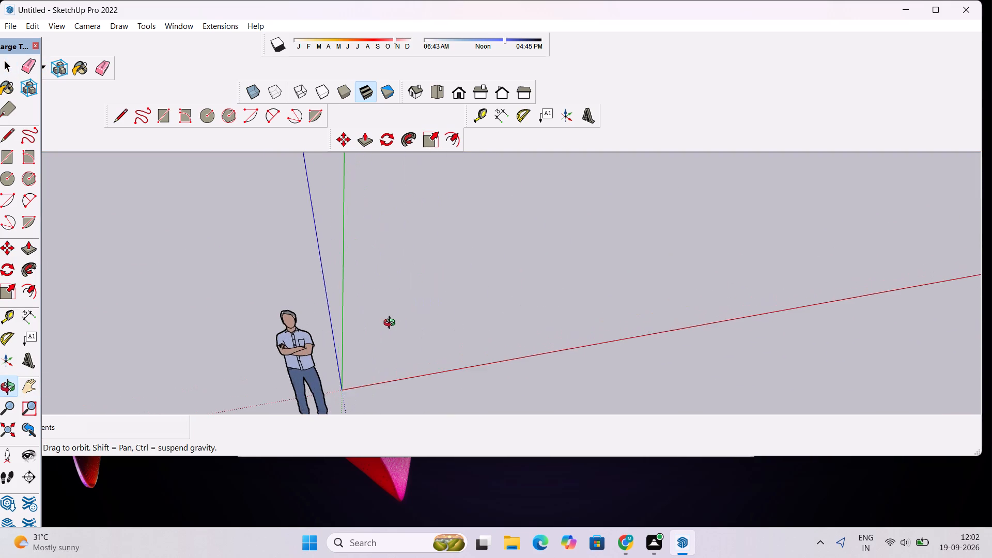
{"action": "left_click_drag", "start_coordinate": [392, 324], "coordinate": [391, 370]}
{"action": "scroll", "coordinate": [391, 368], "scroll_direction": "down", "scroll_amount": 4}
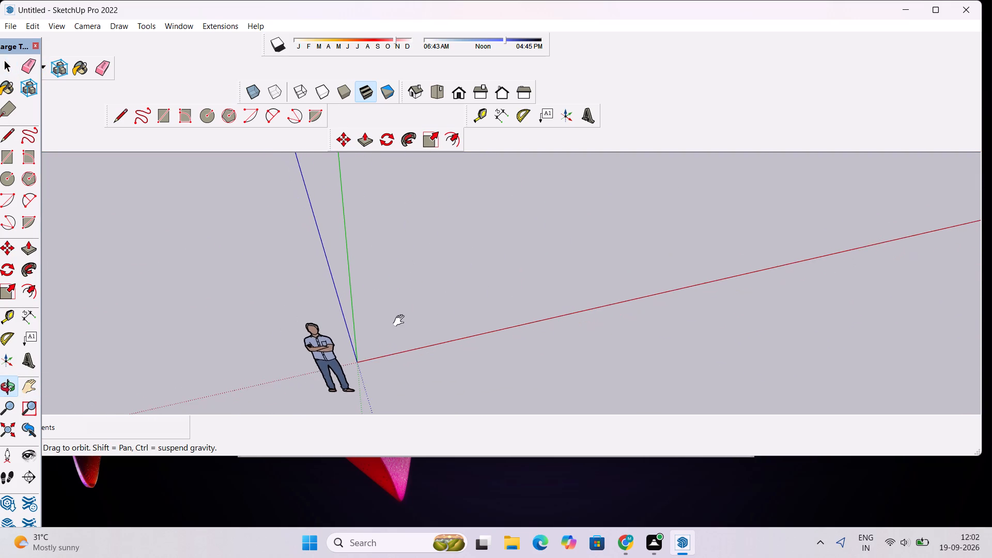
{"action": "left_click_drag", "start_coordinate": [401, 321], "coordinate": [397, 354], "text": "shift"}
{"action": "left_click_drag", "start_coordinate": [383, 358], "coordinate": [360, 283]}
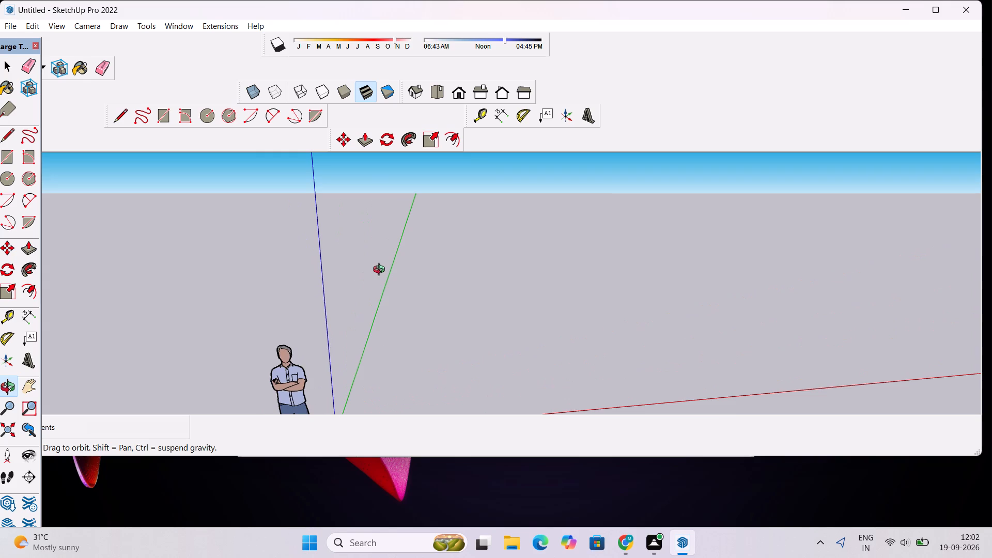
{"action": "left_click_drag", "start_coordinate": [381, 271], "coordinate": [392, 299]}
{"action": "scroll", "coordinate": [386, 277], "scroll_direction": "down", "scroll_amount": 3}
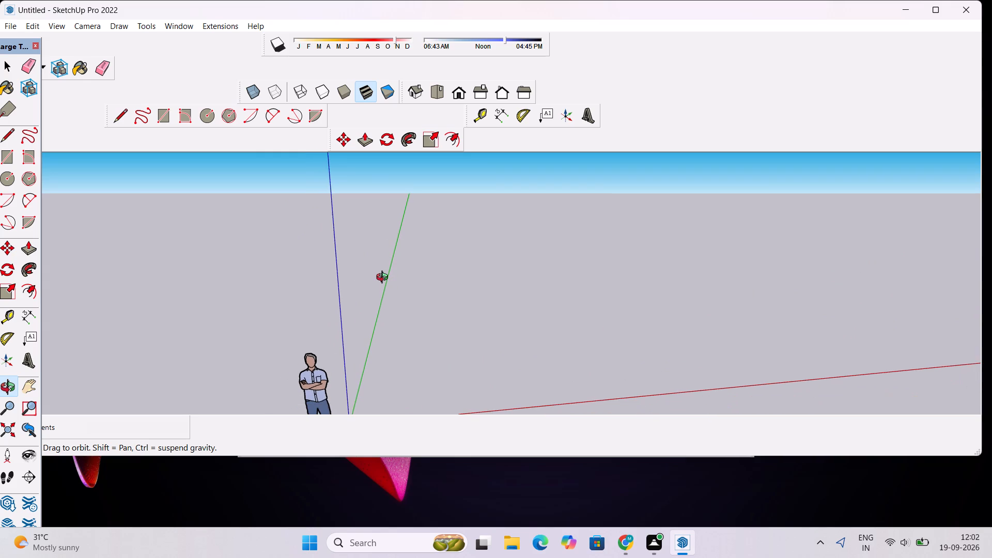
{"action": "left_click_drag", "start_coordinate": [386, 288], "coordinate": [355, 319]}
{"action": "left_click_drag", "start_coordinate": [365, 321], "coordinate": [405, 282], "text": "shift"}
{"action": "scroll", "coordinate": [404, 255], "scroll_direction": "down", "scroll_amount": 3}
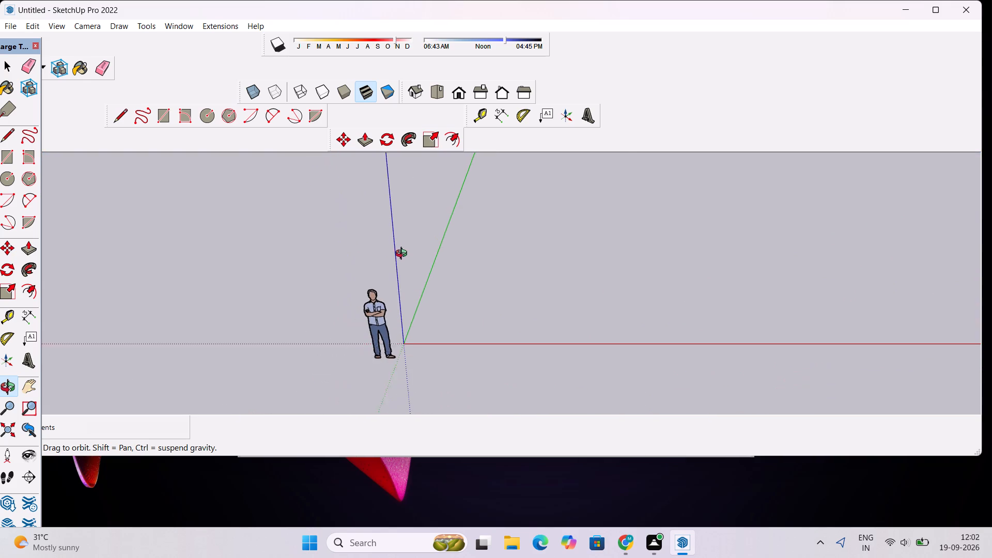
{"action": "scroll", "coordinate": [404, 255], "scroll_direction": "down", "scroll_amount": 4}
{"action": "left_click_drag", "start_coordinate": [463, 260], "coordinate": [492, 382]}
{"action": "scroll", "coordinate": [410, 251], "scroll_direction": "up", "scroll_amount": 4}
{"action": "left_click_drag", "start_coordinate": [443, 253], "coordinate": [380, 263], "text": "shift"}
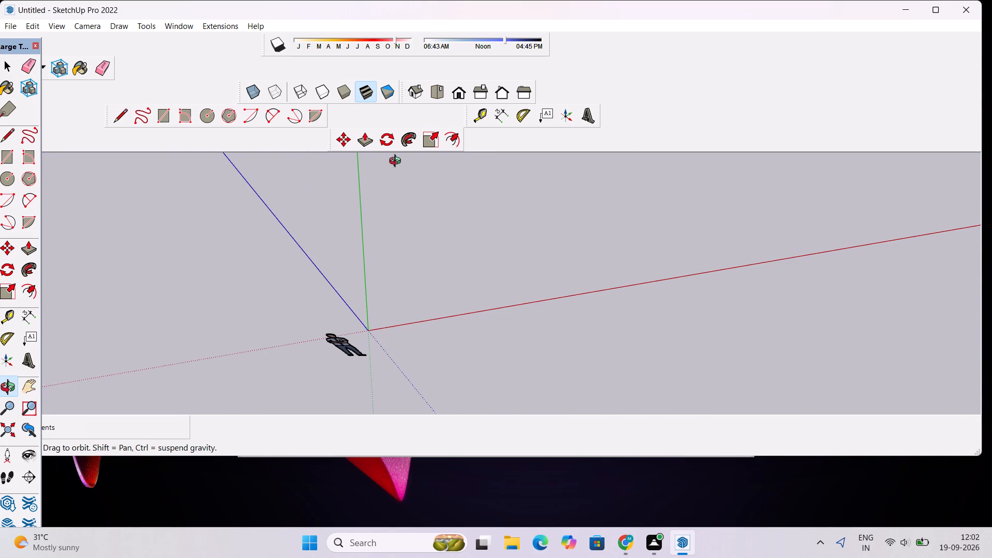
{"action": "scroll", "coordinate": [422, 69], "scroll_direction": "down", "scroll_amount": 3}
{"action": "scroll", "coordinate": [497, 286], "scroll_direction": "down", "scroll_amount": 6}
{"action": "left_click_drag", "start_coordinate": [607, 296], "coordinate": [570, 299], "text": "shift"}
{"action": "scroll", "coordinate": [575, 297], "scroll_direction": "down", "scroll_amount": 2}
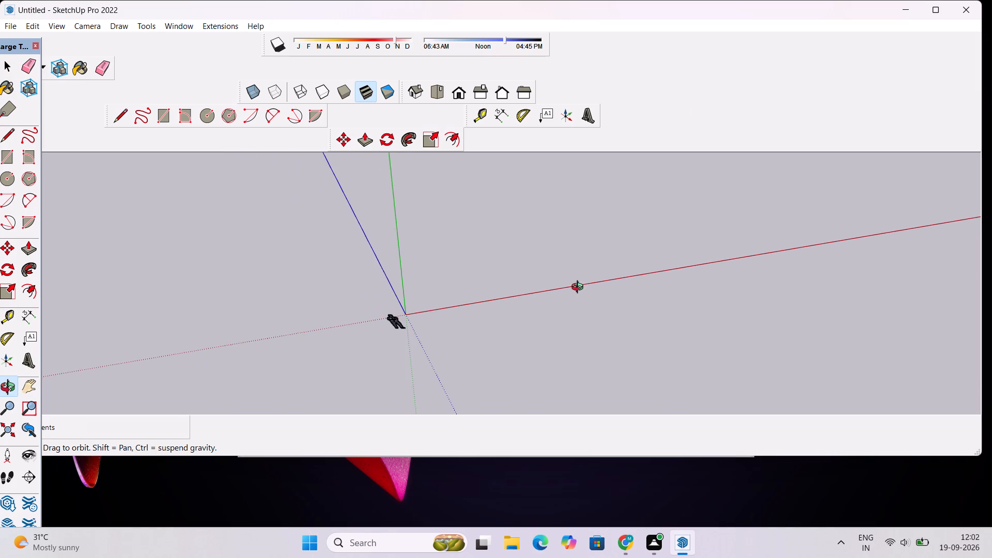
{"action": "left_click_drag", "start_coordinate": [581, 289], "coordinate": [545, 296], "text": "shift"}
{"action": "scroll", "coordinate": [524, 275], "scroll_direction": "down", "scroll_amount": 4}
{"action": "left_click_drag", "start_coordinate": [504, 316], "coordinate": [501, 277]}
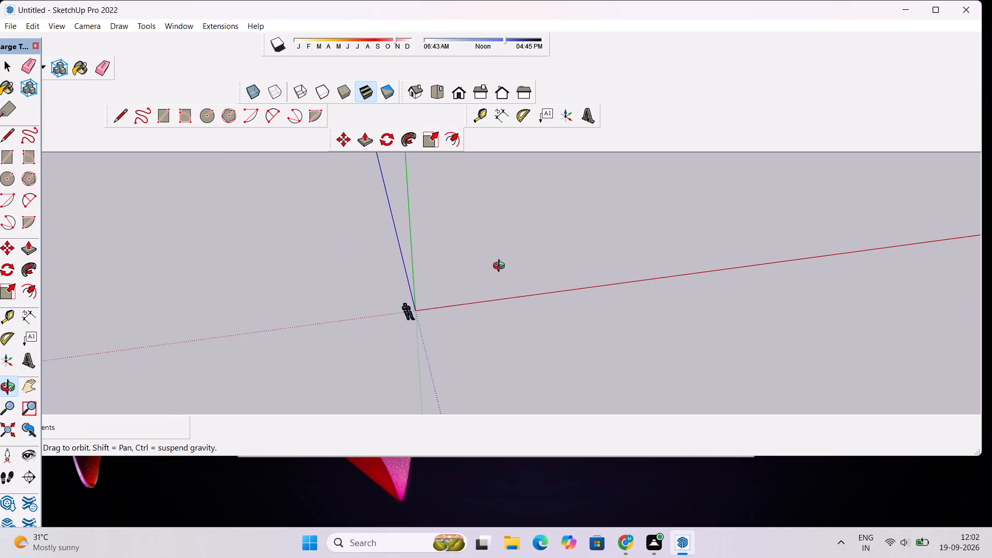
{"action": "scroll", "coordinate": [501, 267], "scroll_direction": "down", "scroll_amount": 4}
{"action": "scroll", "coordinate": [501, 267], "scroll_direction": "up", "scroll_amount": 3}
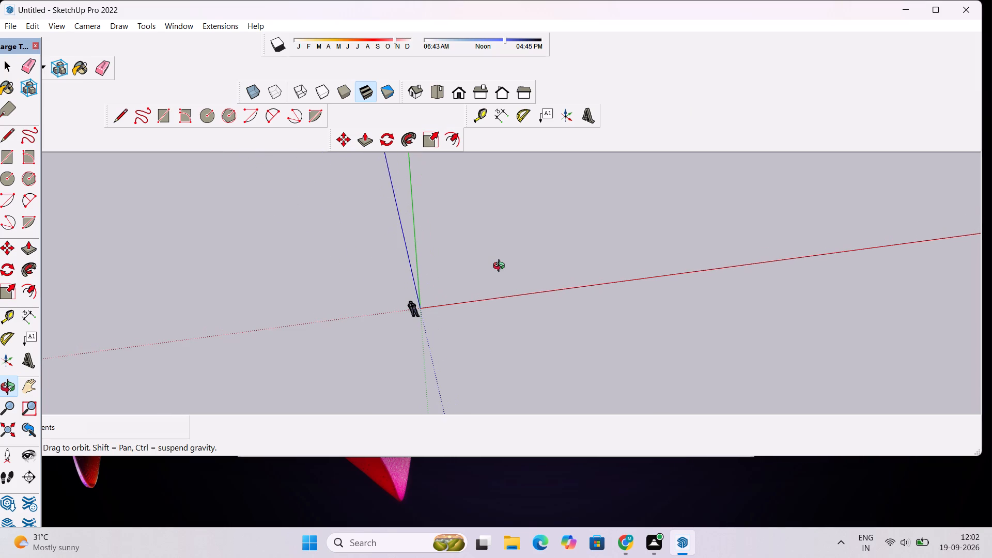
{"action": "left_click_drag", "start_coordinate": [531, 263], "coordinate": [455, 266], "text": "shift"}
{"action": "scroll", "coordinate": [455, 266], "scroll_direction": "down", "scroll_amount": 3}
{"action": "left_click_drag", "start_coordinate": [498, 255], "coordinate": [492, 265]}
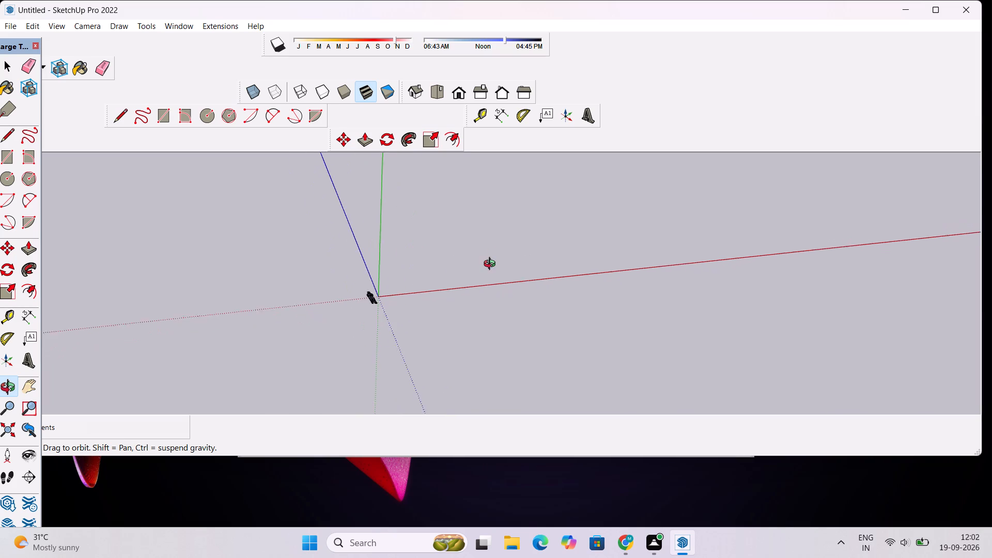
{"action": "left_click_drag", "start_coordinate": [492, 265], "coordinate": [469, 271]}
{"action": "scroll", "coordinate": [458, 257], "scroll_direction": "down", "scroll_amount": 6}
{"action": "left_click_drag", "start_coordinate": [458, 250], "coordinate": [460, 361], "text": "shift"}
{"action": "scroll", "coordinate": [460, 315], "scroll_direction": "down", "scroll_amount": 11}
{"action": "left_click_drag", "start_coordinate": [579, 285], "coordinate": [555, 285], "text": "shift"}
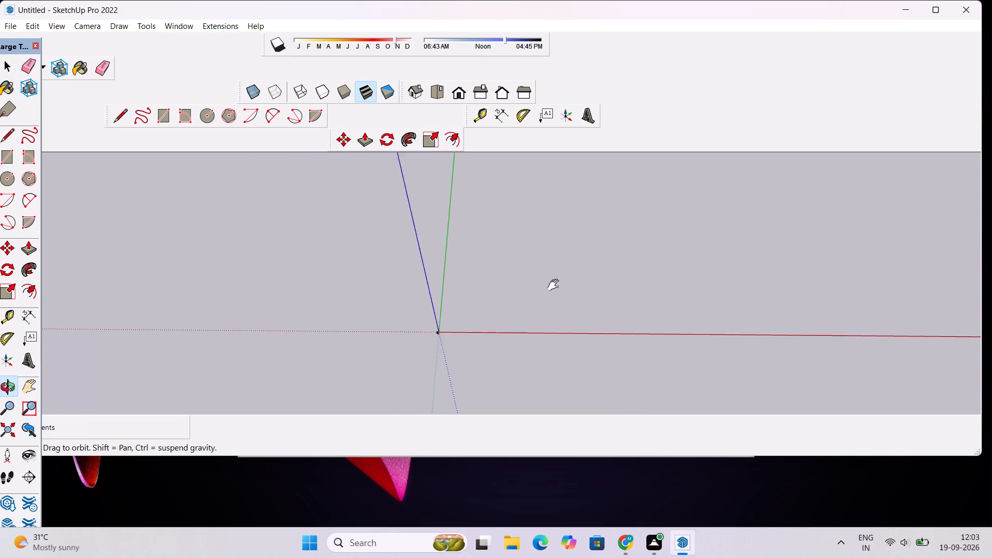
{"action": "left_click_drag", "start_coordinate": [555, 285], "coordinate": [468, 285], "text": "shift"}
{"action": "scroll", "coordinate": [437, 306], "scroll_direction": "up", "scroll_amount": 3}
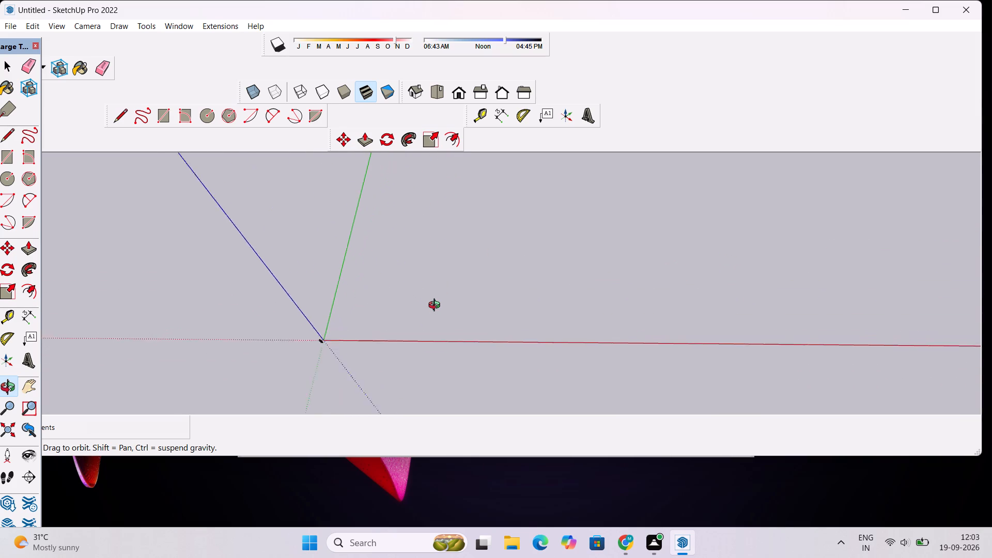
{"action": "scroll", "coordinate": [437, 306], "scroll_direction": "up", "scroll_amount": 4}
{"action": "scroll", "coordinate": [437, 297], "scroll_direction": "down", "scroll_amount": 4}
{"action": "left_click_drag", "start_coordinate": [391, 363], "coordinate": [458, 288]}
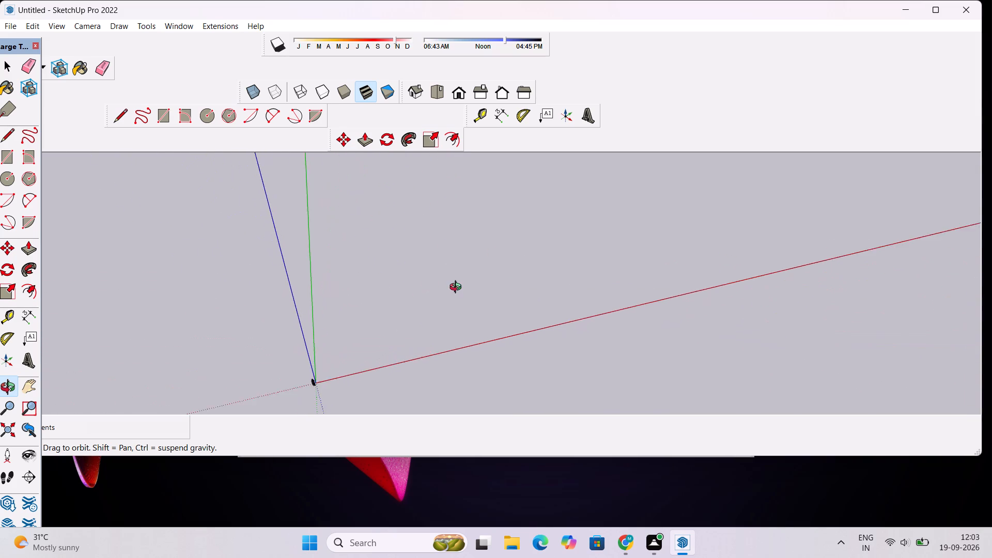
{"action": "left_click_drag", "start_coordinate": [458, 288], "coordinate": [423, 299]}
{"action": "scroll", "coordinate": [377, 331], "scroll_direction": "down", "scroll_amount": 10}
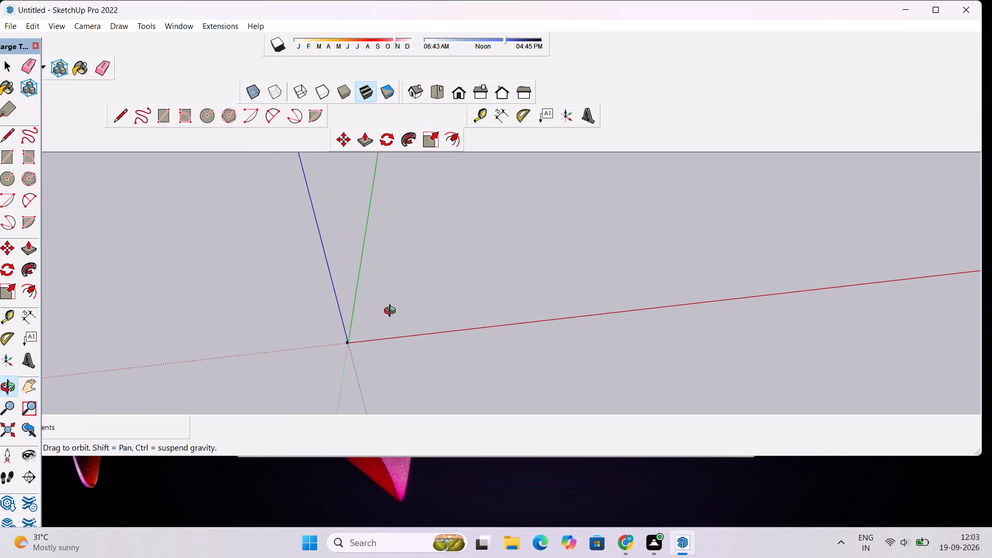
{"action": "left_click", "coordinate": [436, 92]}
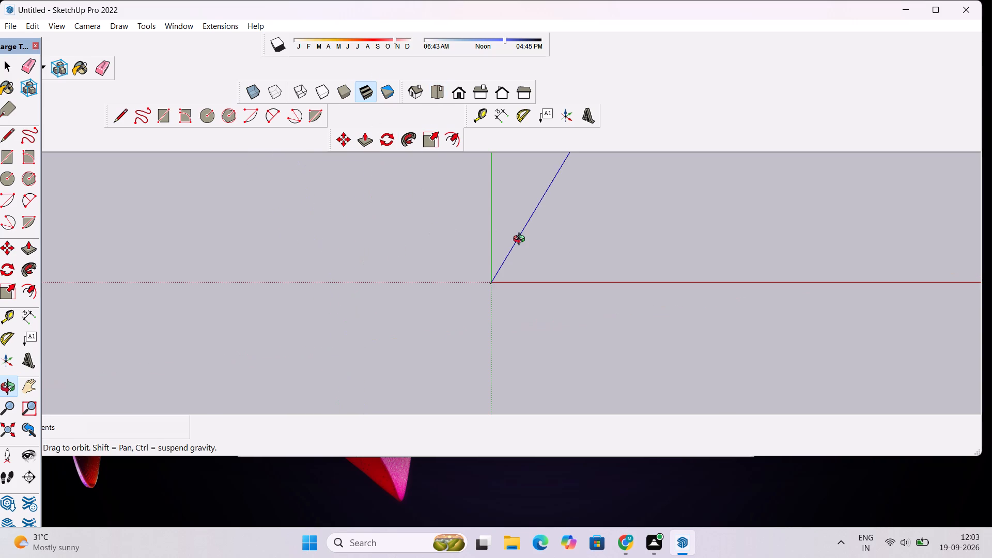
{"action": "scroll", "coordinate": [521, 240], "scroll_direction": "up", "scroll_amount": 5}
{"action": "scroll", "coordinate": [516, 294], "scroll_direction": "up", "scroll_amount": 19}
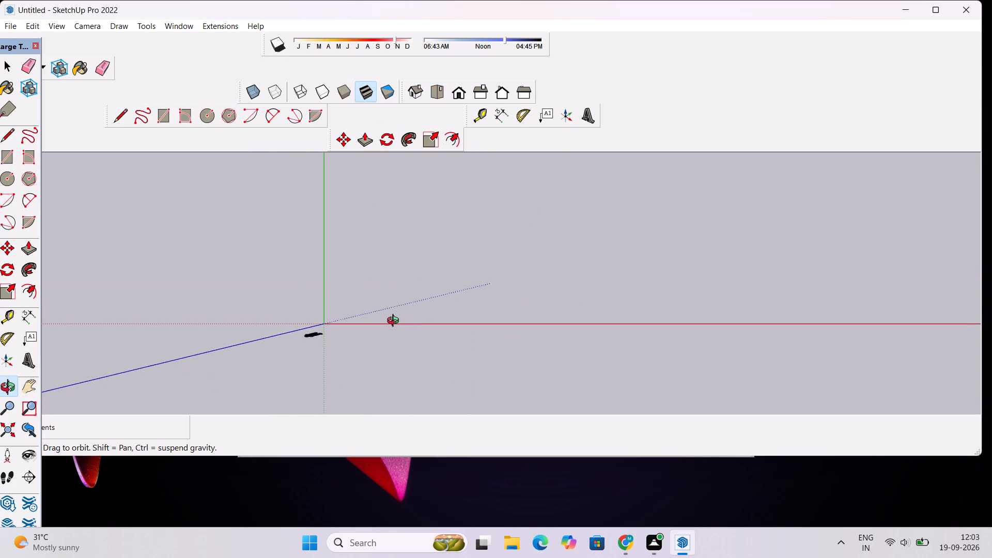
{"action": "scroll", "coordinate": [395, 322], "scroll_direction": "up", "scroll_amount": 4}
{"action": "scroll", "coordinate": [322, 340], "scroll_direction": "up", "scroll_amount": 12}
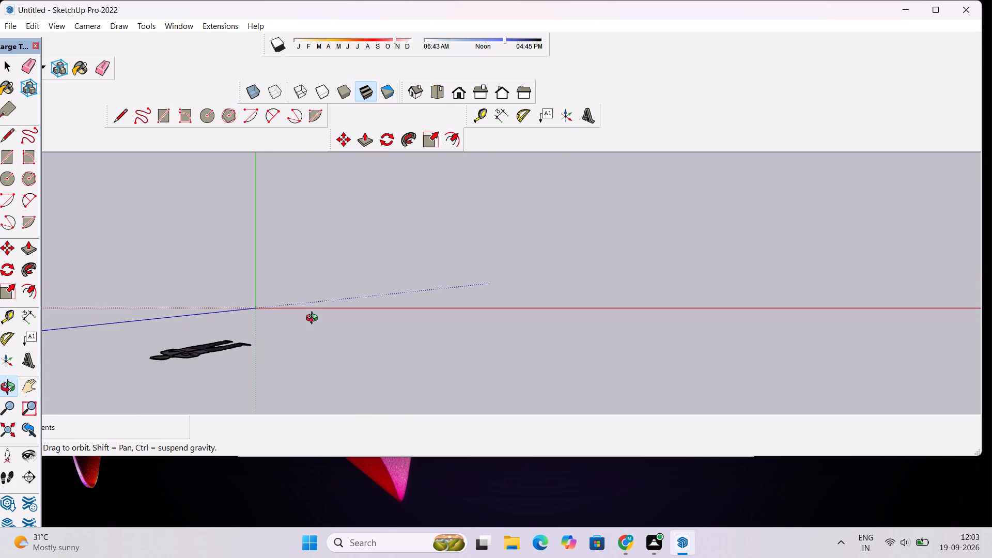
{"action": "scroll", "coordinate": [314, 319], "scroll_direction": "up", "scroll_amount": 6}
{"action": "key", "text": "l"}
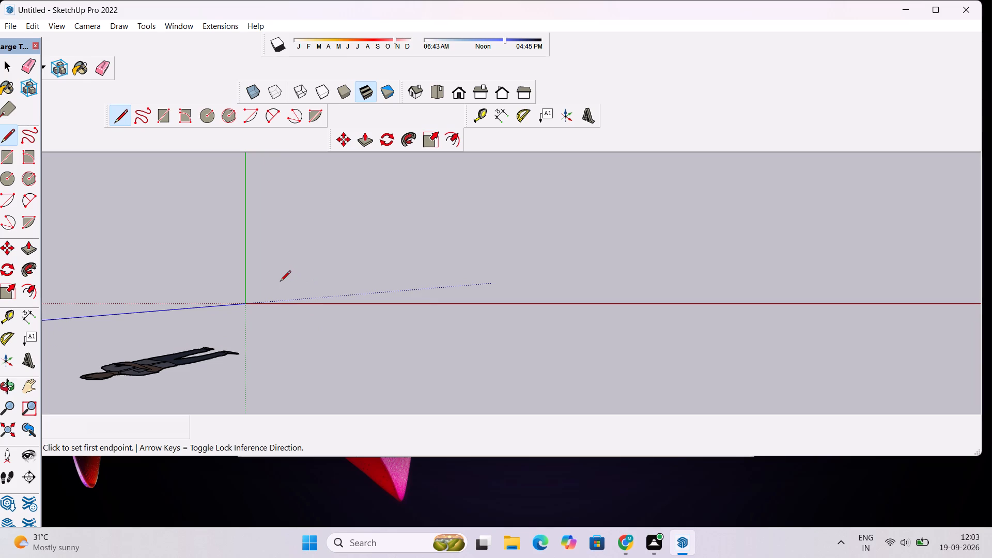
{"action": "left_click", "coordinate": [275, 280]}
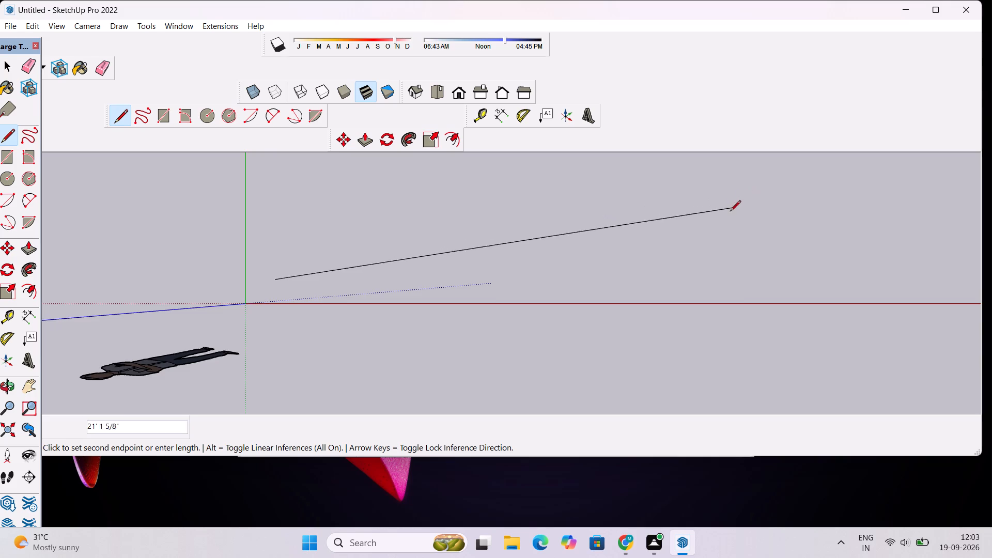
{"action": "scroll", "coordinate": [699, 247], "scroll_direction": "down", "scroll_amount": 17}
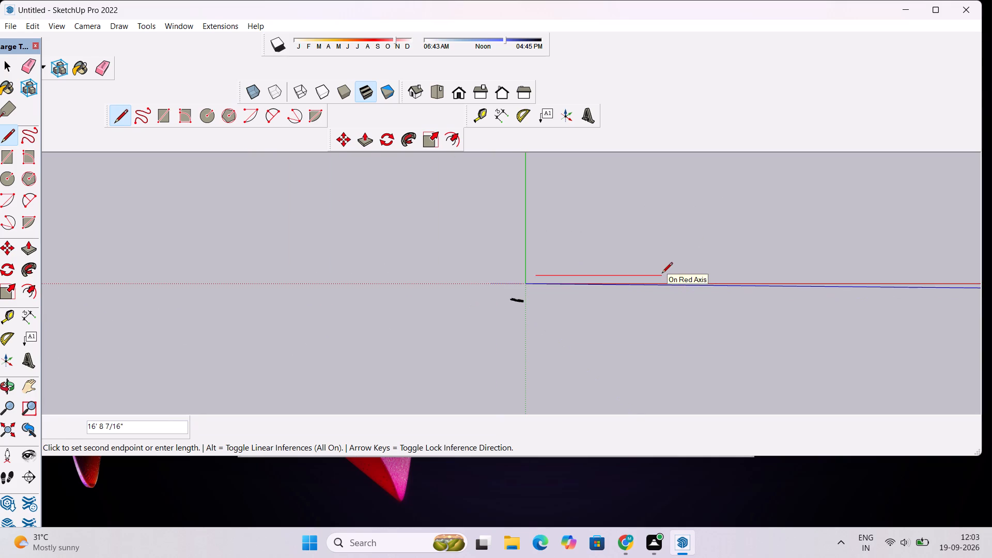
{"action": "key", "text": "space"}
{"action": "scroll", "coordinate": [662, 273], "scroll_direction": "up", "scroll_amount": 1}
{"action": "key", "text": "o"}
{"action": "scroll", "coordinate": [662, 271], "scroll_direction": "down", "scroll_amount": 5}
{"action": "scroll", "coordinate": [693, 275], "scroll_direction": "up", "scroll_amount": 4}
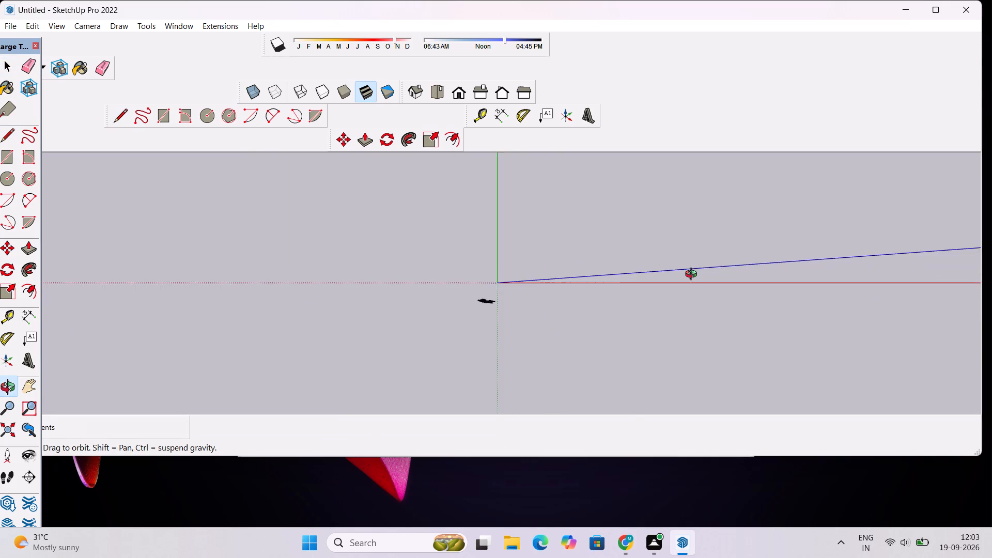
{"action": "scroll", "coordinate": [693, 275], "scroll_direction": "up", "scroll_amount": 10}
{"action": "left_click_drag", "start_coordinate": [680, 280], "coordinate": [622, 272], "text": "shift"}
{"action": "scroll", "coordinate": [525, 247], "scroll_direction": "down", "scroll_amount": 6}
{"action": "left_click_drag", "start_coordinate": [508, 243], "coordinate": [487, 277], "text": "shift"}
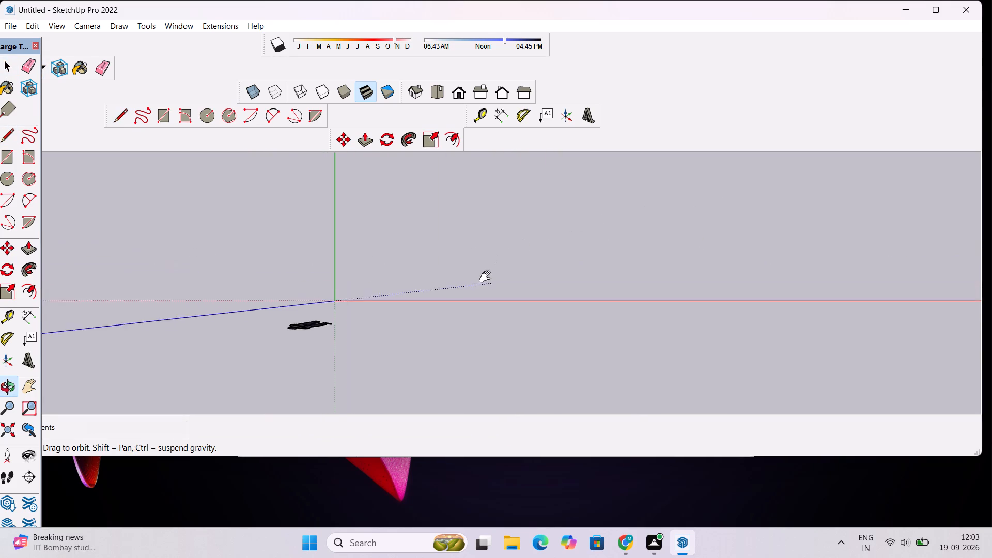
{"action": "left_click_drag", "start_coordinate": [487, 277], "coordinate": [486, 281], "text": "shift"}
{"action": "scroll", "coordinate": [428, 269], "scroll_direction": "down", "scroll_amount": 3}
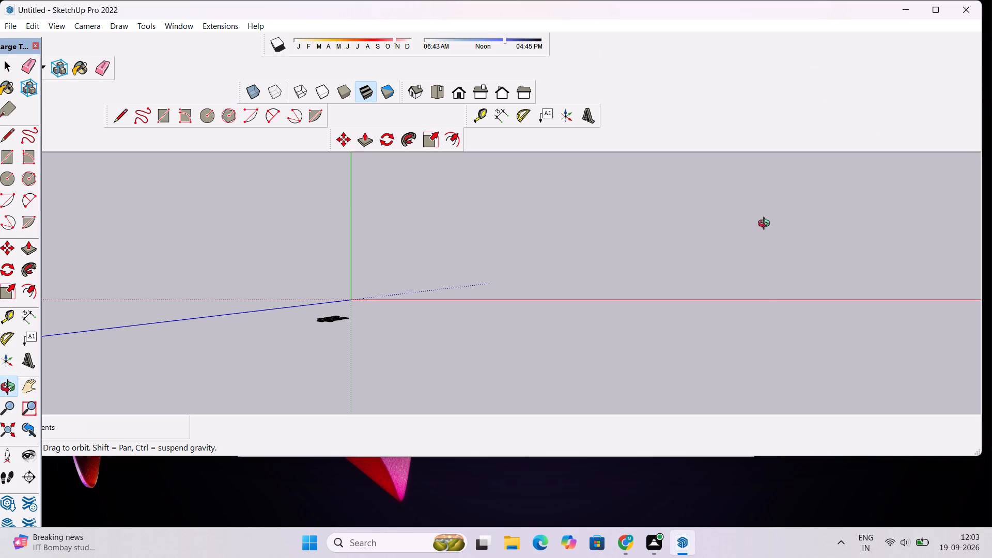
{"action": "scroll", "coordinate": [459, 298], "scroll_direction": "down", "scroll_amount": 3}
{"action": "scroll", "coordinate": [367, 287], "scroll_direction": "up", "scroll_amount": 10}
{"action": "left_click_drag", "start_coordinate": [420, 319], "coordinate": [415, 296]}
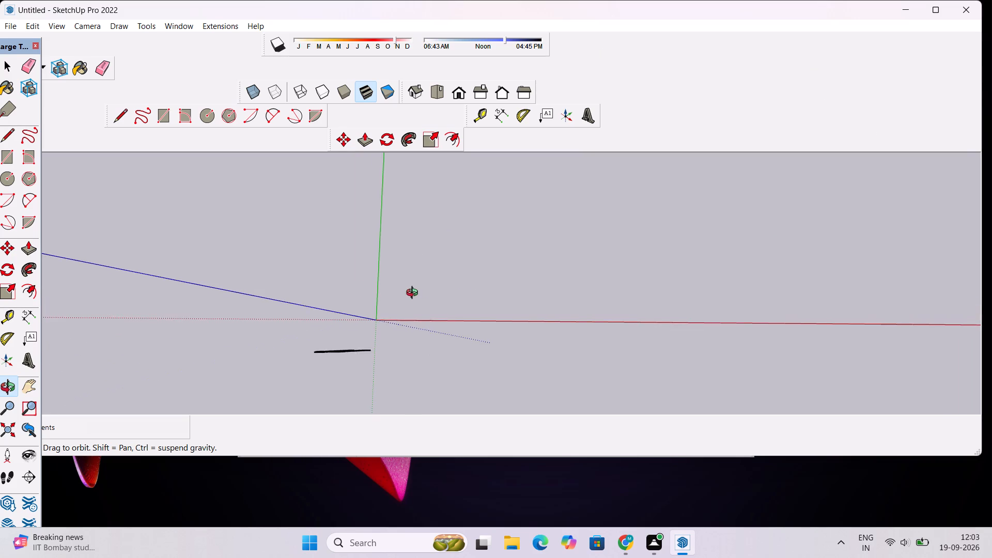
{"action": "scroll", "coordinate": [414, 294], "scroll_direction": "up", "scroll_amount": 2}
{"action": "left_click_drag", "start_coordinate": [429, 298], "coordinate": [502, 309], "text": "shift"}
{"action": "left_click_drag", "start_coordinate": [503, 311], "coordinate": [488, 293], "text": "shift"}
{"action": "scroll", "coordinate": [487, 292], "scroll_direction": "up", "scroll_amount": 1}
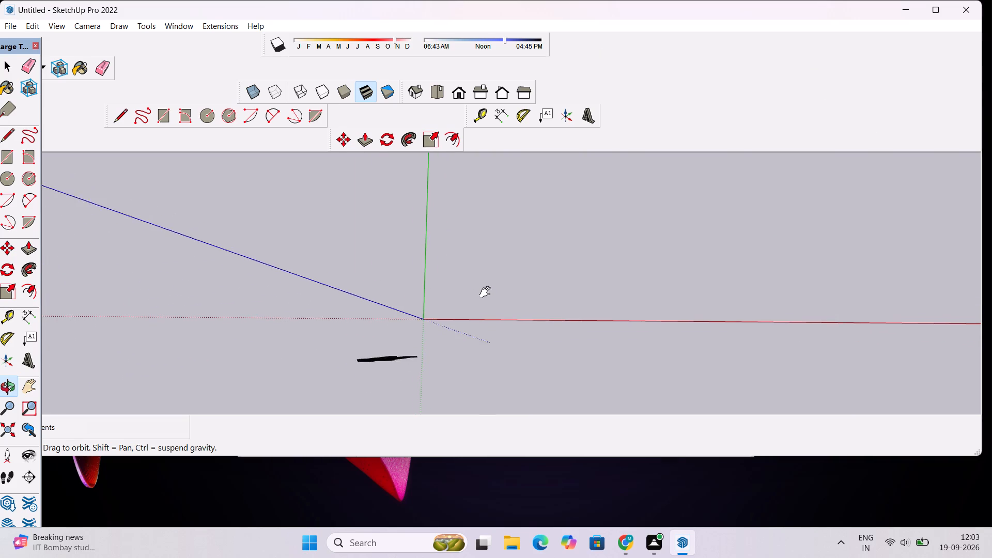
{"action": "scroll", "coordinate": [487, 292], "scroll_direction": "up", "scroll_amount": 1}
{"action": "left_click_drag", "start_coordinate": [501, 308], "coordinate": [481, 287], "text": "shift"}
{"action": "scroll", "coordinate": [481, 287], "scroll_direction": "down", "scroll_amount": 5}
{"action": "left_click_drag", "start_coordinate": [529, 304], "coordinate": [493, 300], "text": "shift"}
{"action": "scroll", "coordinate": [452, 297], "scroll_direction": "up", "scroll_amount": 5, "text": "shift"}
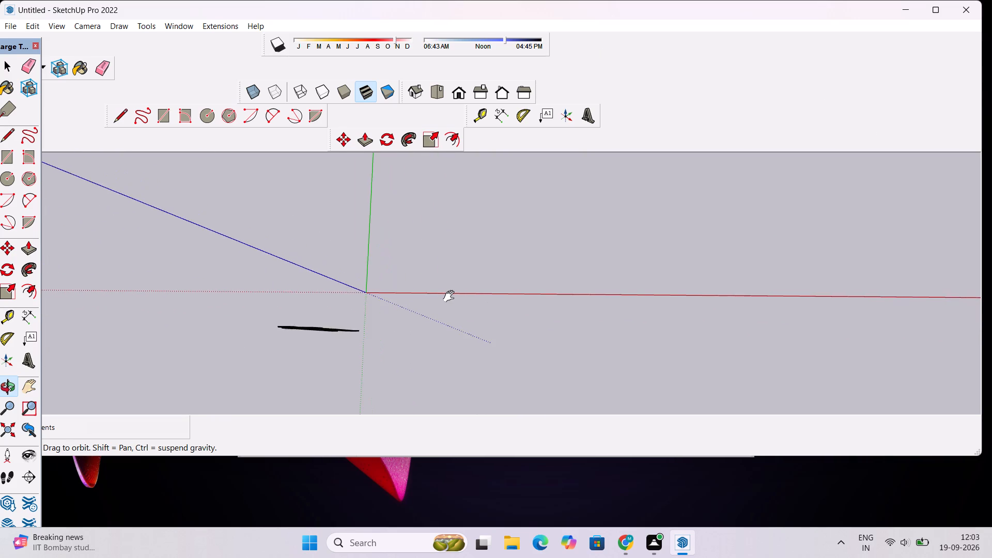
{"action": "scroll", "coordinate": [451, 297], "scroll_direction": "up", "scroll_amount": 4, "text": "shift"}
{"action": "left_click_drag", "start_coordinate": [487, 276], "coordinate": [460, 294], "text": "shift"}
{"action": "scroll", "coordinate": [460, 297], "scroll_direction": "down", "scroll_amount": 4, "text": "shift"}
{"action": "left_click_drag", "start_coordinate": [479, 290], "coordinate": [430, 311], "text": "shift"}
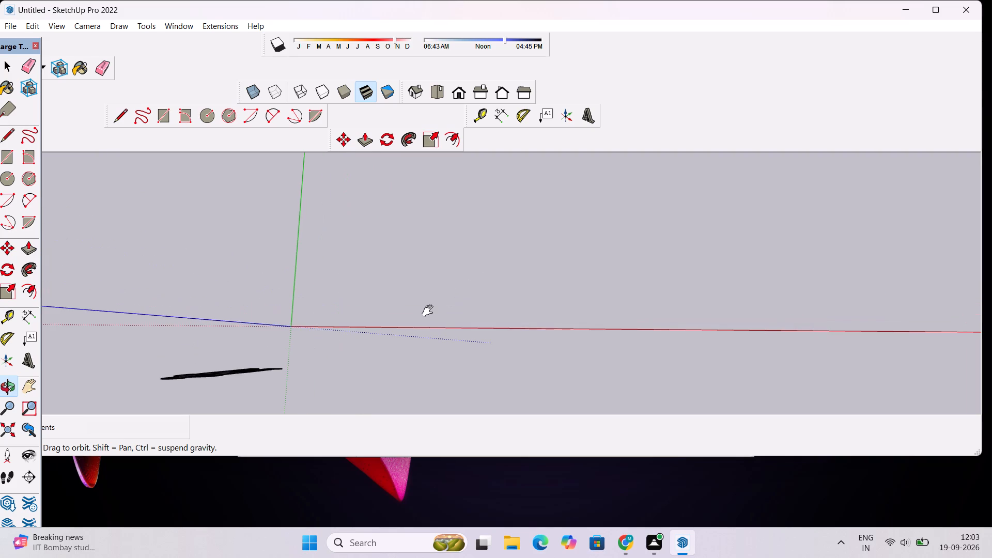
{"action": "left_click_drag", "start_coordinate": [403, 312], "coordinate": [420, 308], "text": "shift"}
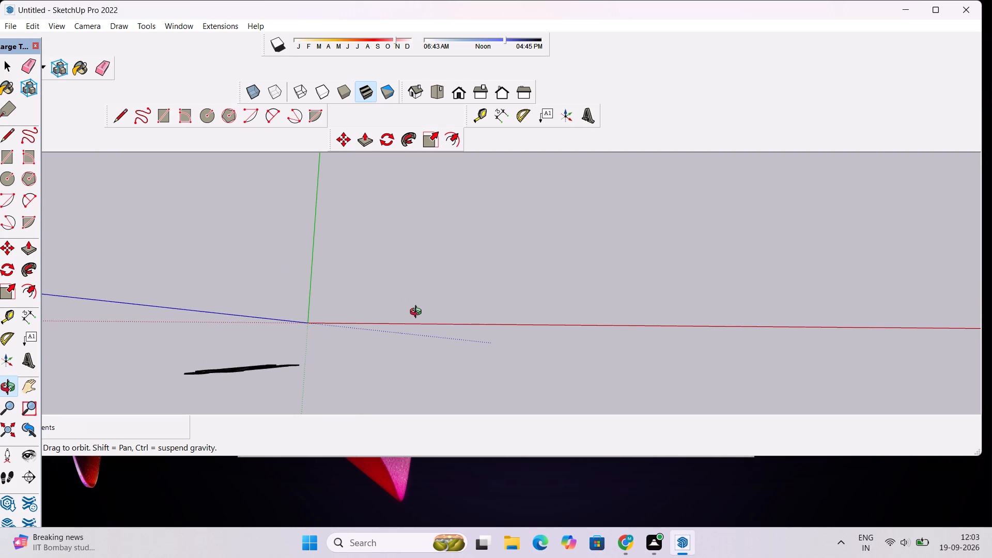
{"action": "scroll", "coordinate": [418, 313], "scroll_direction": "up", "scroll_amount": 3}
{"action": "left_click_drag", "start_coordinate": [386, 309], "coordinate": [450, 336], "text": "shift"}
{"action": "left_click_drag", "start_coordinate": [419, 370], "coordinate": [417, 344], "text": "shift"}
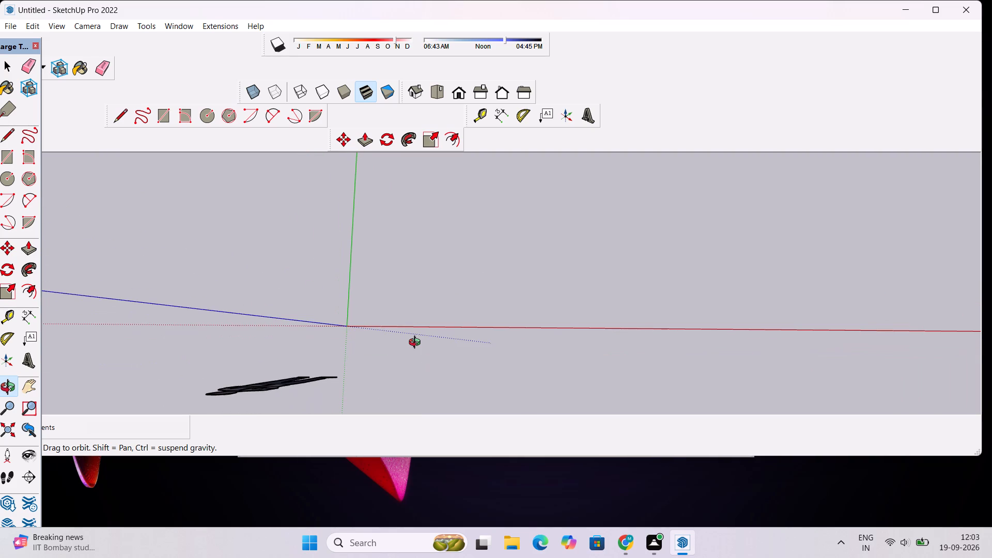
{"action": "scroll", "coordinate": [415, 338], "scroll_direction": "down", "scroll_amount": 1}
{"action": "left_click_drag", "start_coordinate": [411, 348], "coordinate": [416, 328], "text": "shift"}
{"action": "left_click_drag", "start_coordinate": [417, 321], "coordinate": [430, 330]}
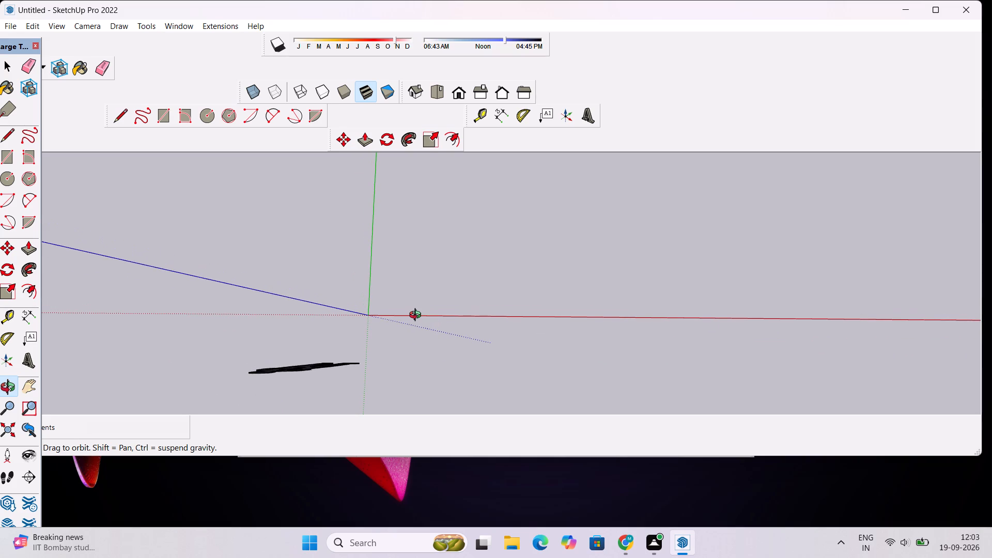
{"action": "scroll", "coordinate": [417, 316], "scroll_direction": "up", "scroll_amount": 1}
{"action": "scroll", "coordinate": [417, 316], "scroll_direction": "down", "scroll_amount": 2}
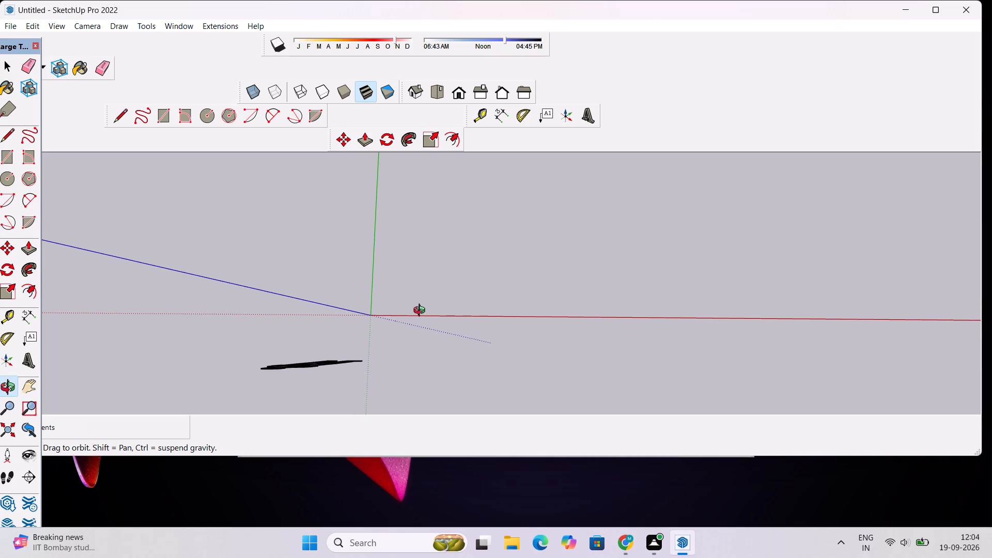
Activate the Line tool near the origin and dismiss the Adobe update notification.
{"action": "left_click_drag", "start_coordinate": [422, 312], "coordinate": [421, 320], "text": "shift"}
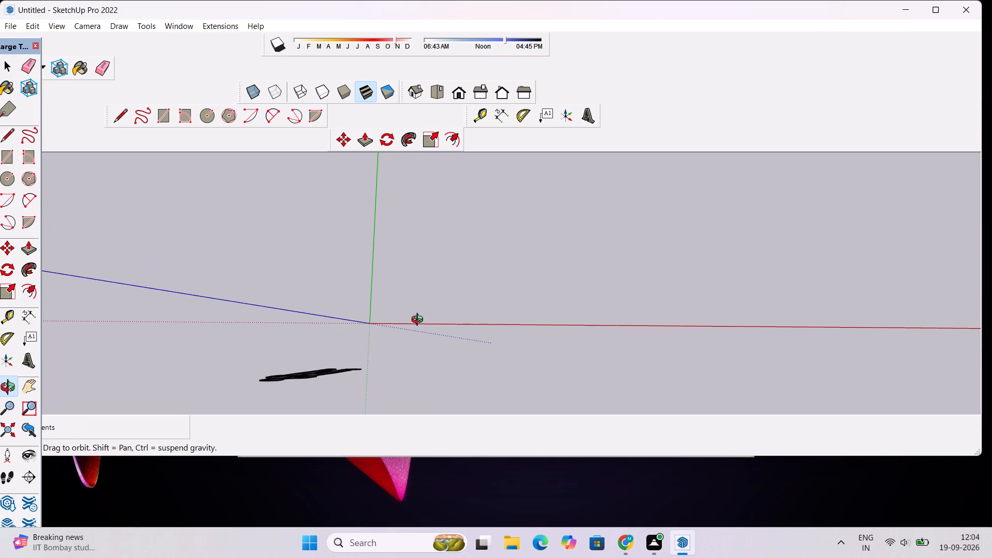
{"action": "left_click_drag", "start_coordinate": [420, 332], "coordinate": [385, 336], "text": "shift"}
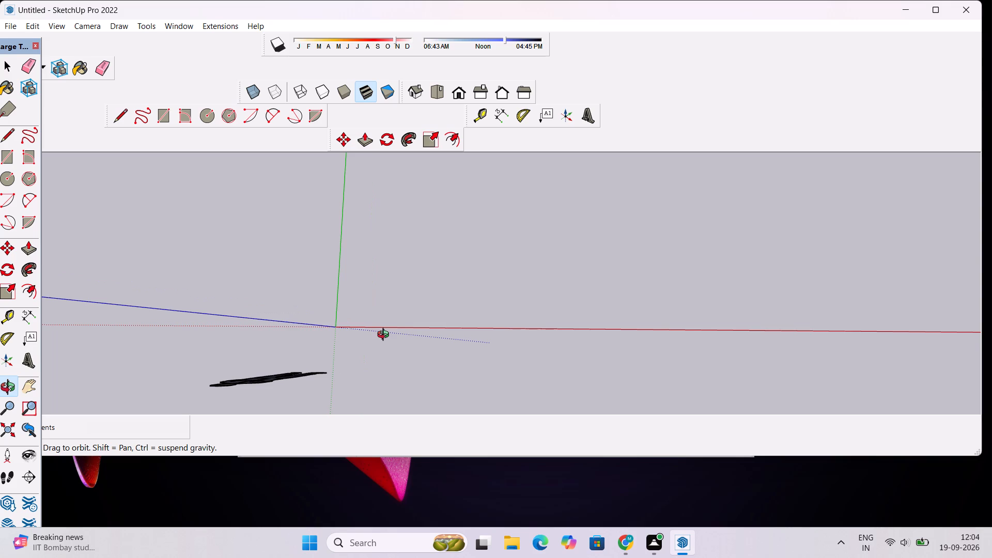
{"action": "key", "text": "l"}
{"action": "scroll", "coordinate": [355, 333], "scroll_direction": "down", "scroll_amount": 5}
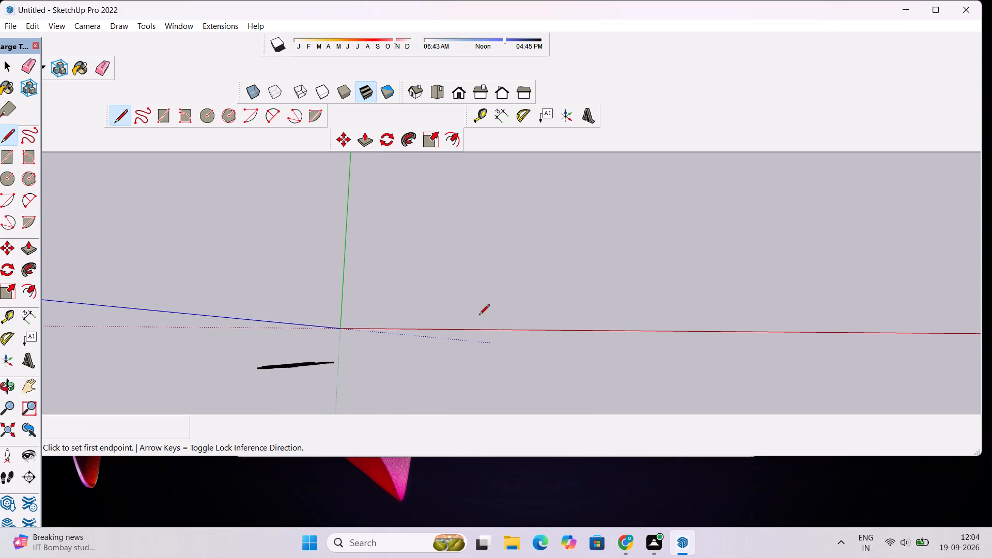
{"action": "scroll", "coordinate": [479, 316], "scroll_direction": "up", "scroll_amount": 3}
{"action": "scroll", "coordinate": [420, 314], "scroll_direction": "down", "scroll_amount": 2}
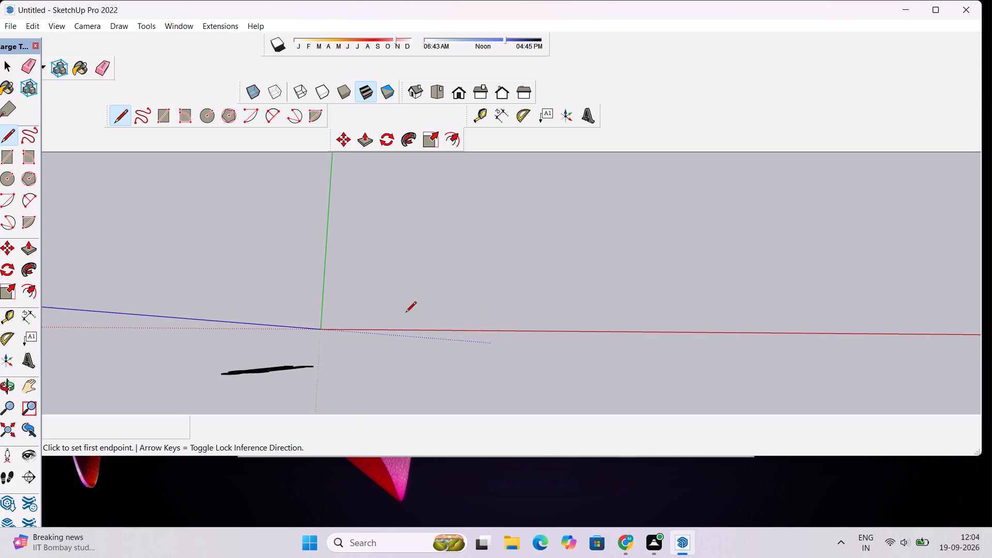
{"action": "scroll", "coordinate": [406, 313], "scroll_direction": "down", "scroll_amount": 4}
{"action": "scroll", "coordinate": [404, 313], "scroll_direction": "up", "scroll_amount": 4}
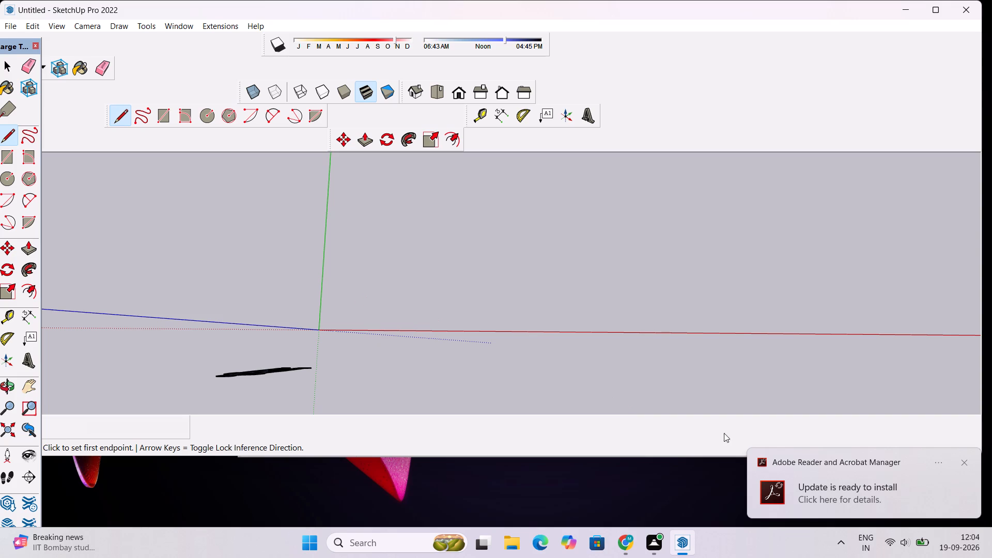
{"action": "left_click", "coordinate": [962, 463]}
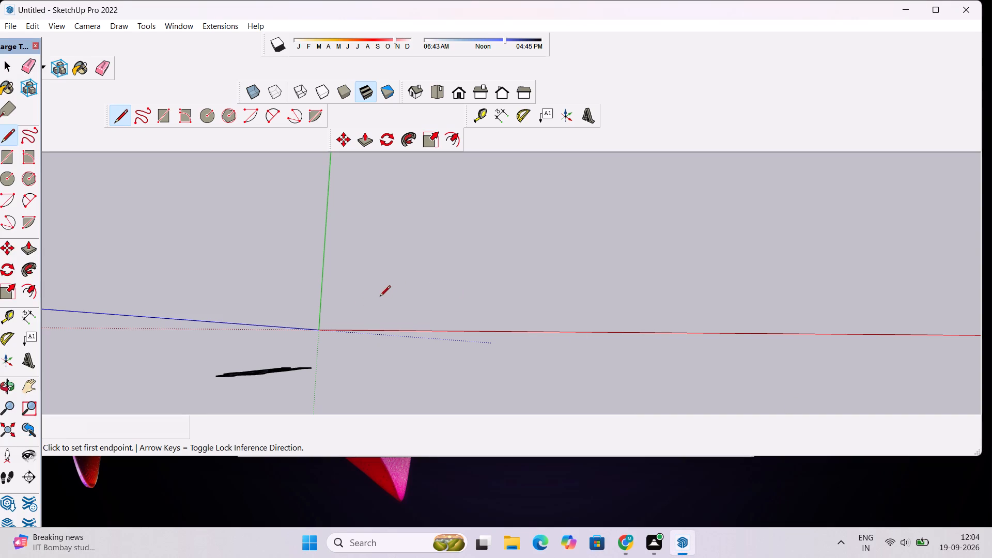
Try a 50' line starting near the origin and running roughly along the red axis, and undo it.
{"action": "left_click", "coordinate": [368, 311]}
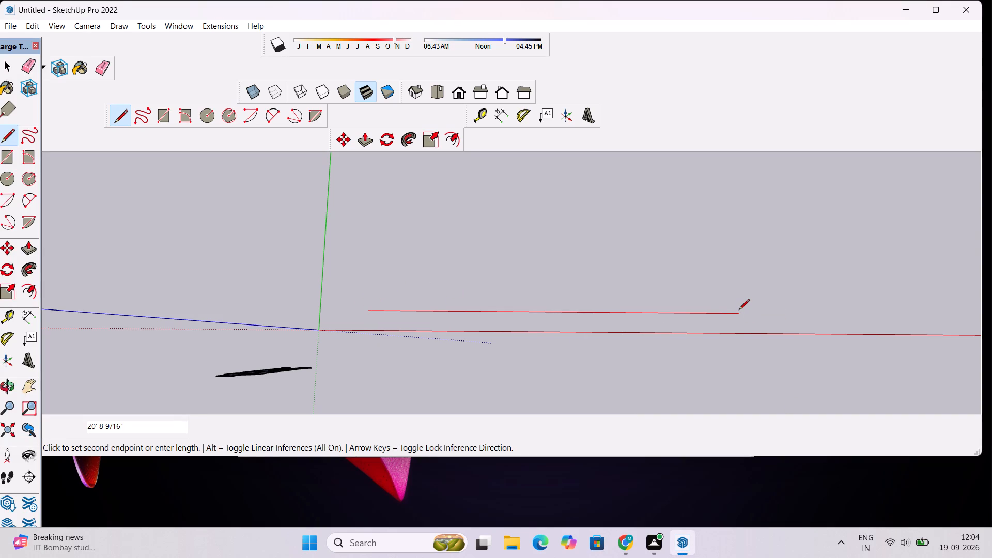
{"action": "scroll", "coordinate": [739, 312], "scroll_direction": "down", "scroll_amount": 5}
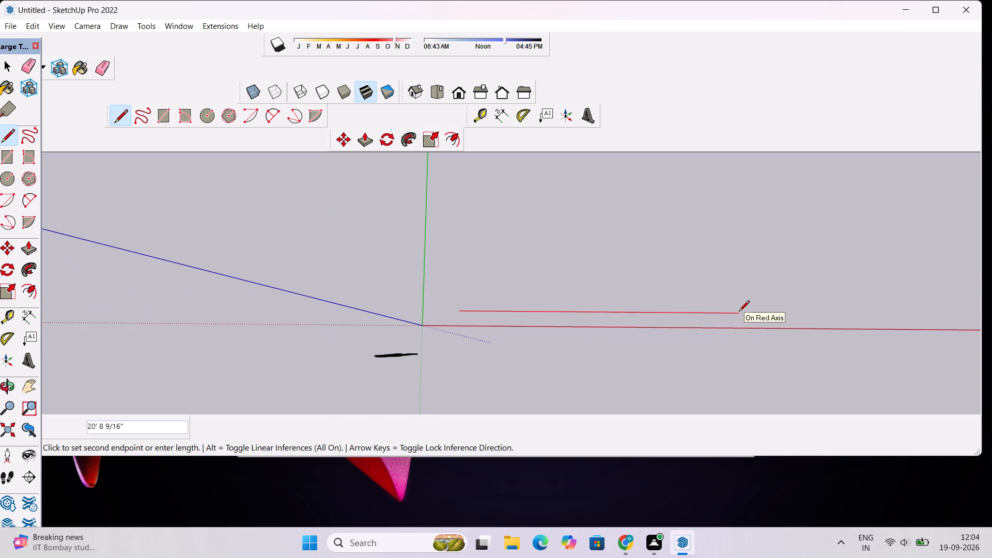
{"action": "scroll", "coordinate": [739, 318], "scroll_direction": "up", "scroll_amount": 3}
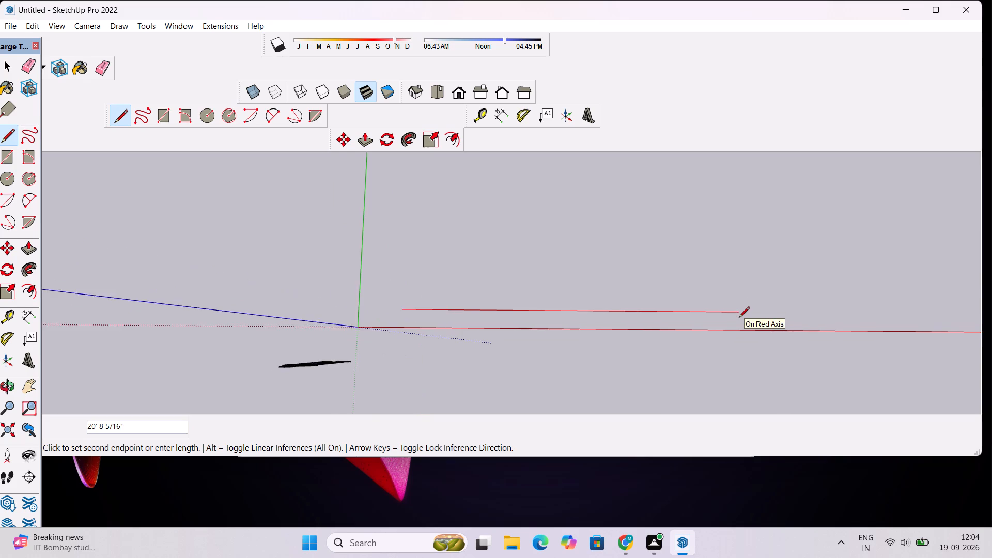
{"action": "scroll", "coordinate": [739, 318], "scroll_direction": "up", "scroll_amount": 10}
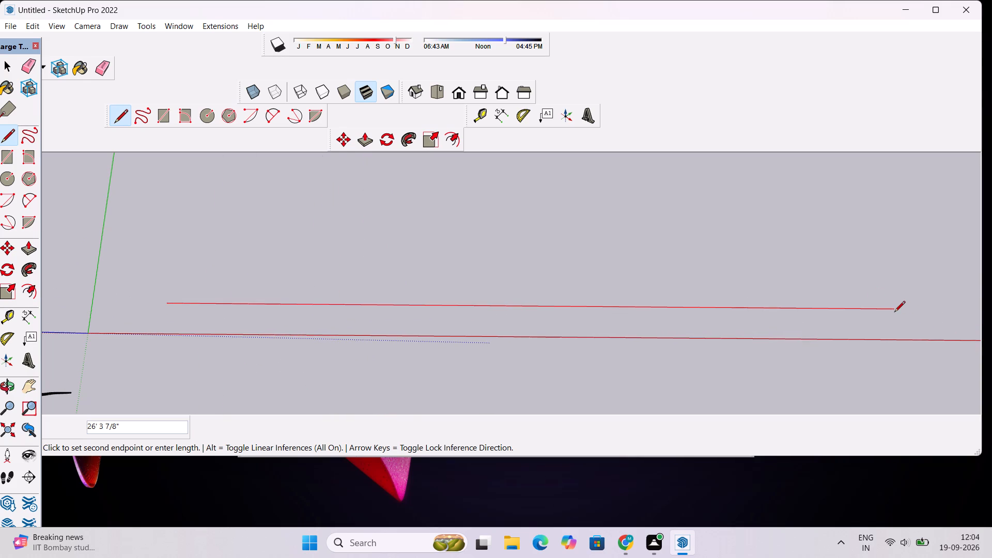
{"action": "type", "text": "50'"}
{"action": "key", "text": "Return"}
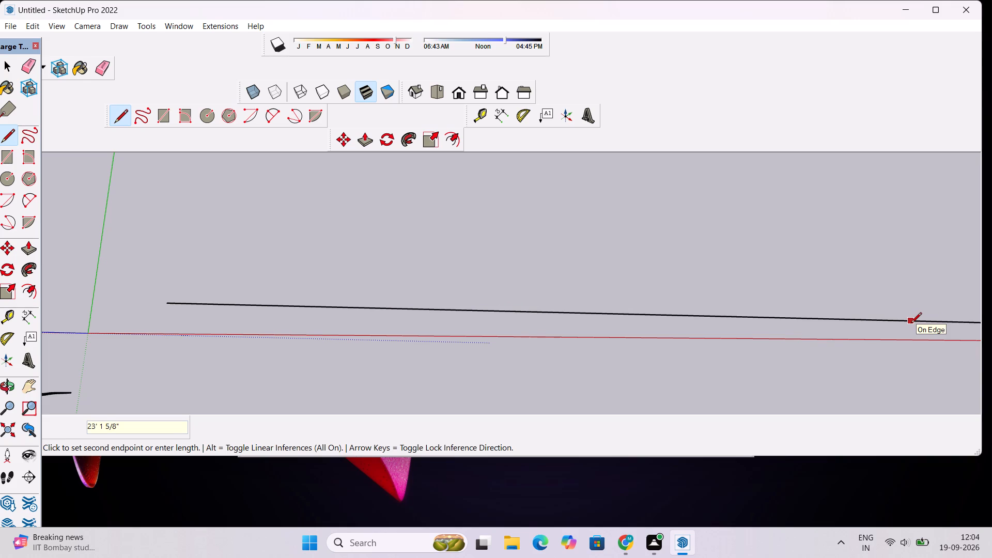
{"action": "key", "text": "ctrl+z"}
Draw a 50' line starting just beside the origin and running roughly along the red axis.
{"action": "scroll", "coordinate": [705, 280], "scroll_direction": "down", "scroll_amount": 14}
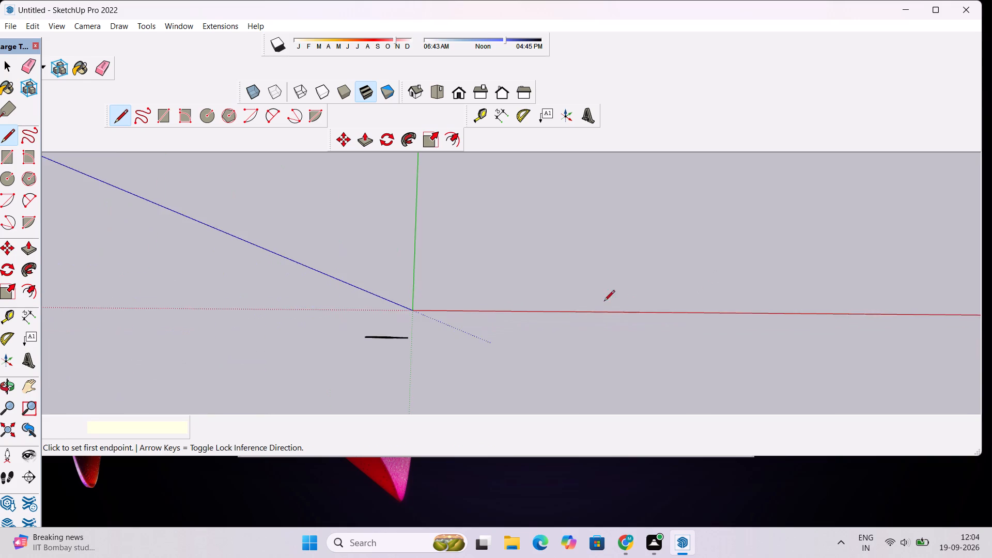
{"action": "scroll", "coordinate": [420, 270], "scroll_direction": "up", "scroll_amount": 10}
{"action": "left_click", "coordinate": [430, 324]}
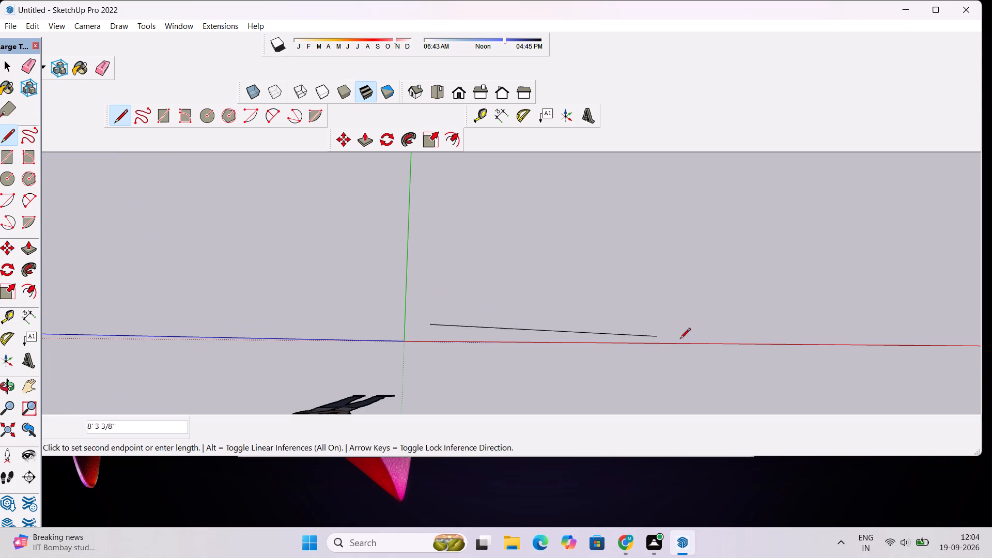
{"action": "type", "text": "50'"}
{"action": "key", "text": "Return"}
Examine the 50' line and the area beside its far end from several angles and distances.
{"action": "scroll", "coordinate": [534, 275], "scroll_direction": "down", "scroll_amount": 20}
{"action": "scroll", "coordinate": [534, 275], "scroll_direction": "down", "scroll_amount": 11}
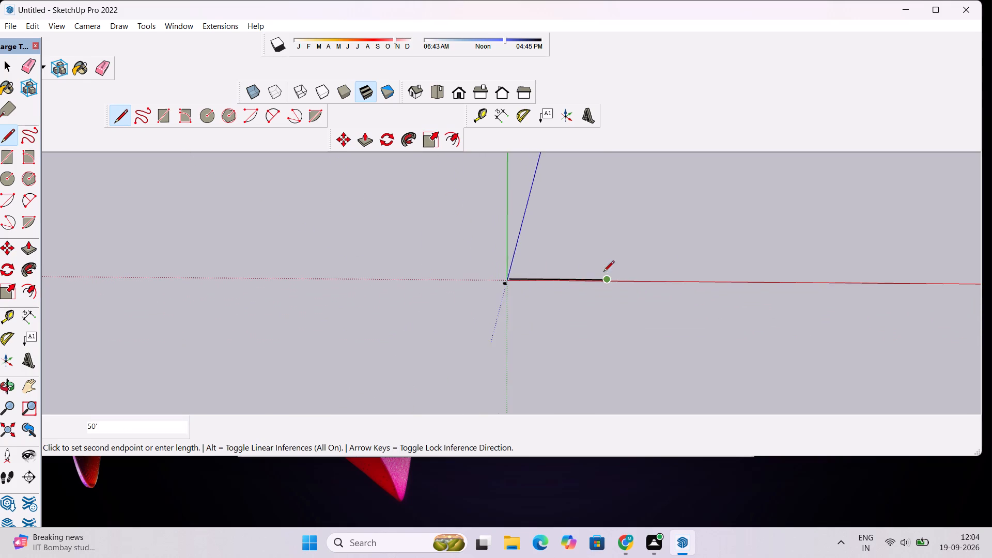
{"action": "scroll", "coordinate": [610, 246], "scroll_direction": "up", "scroll_amount": 13}
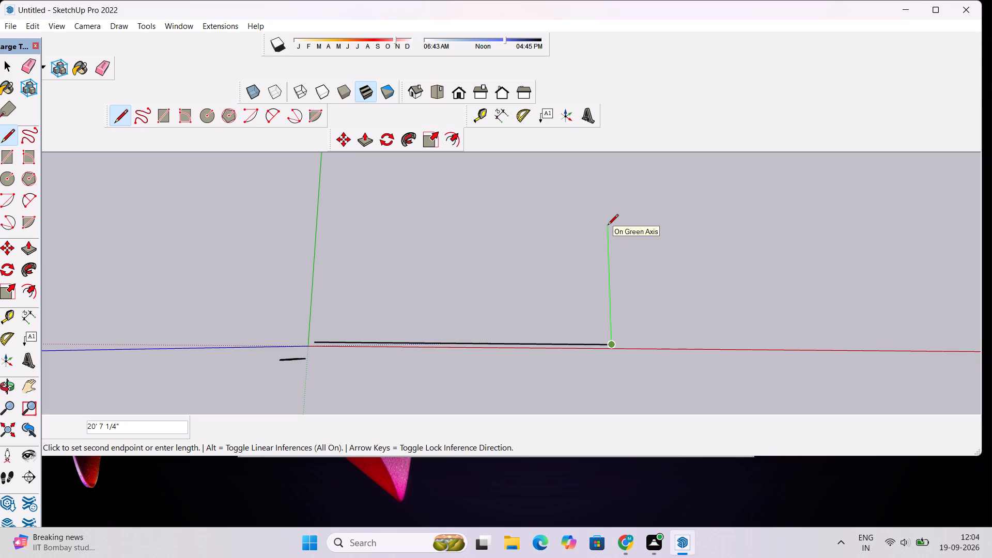
{"action": "scroll", "coordinate": [590, 272], "scroll_direction": "down", "scroll_amount": 6}
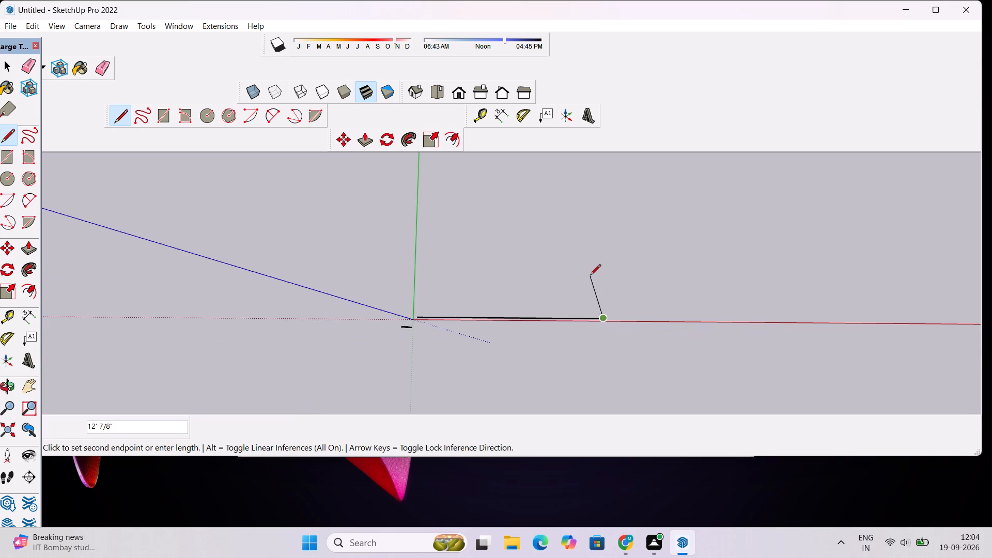
{"action": "scroll", "coordinate": [608, 245], "scroll_direction": "up", "scroll_amount": 4}
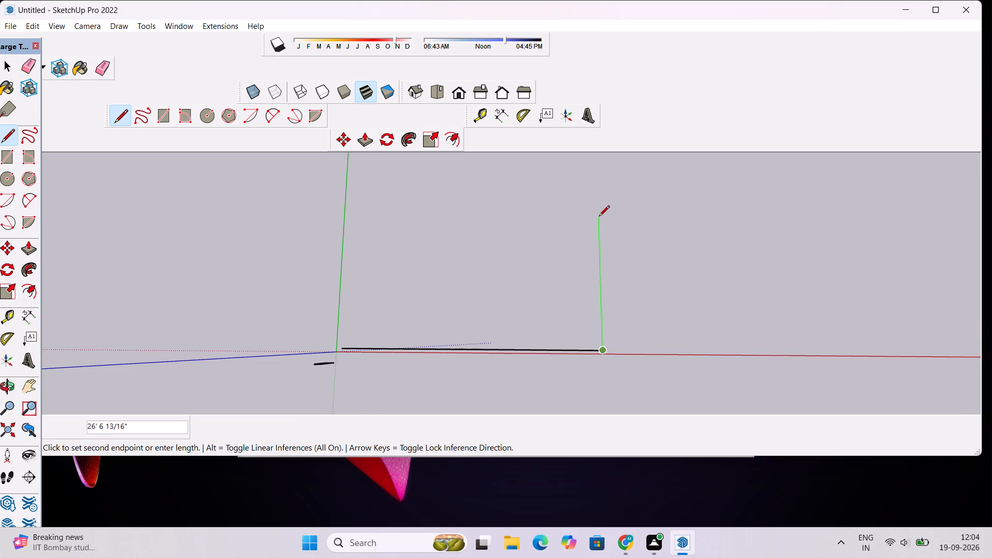
{"action": "scroll", "coordinate": [599, 217], "scroll_direction": "up", "scroll_amount": 3}
{"action": "key", "text": "o"}
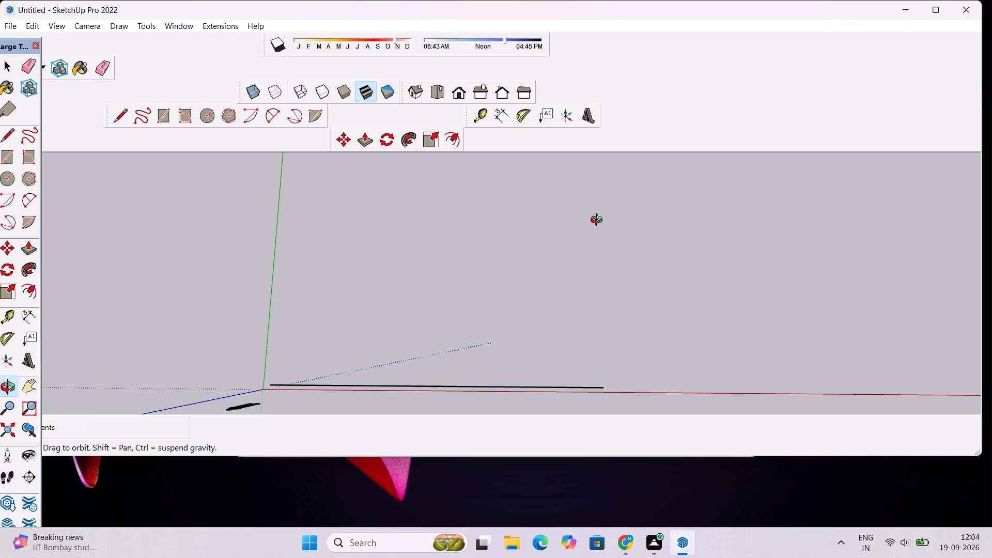
{"action": "scroll", "coordinate": [597, 222], "scroll_direction": "down", "scroll_amount": 1}
{"action": "scroll", "coordinate": [600, 225], "scroll_direction": "up", "scroll_amount": 1}
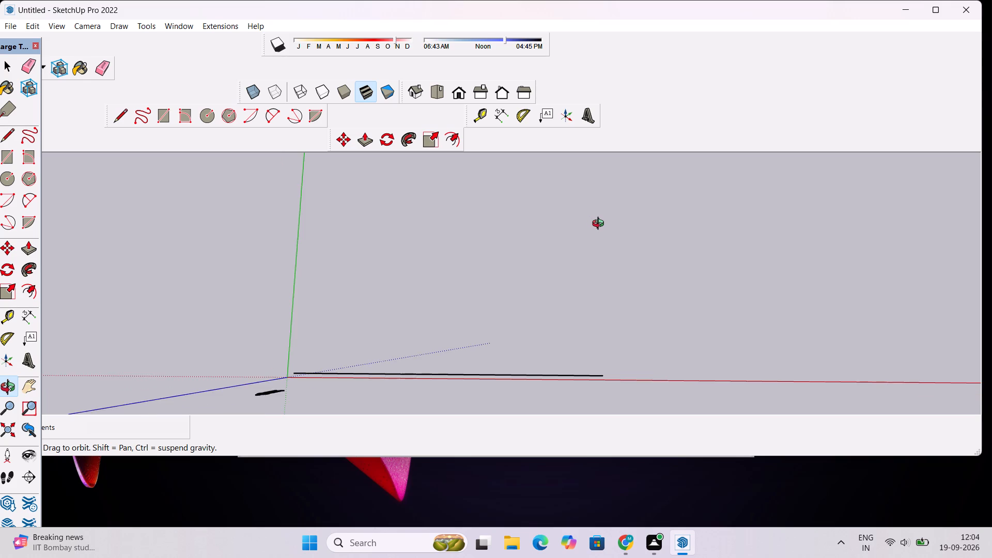
{"action": "scroll", "coordinate": [600, 225], "scroll_direction": "down", "scroll_amount": 5}
{"action": "left_click_drag", "start_coordinate": [600, 225], "coordinate": [615, 283], "text": "shift"}
{"action": "scroll", "coordinate": [615, 283], "scroll_direction": "down", "scroll_amount": 7}
{"action": "left_click_drag", "start_coordinate": [624, 345], "coordinate": [628, 299], "text": "shift"}
{"action": "scroll", "coordinate": [625, 286], "scroll_direction": "up", "scroll_amount": 3}
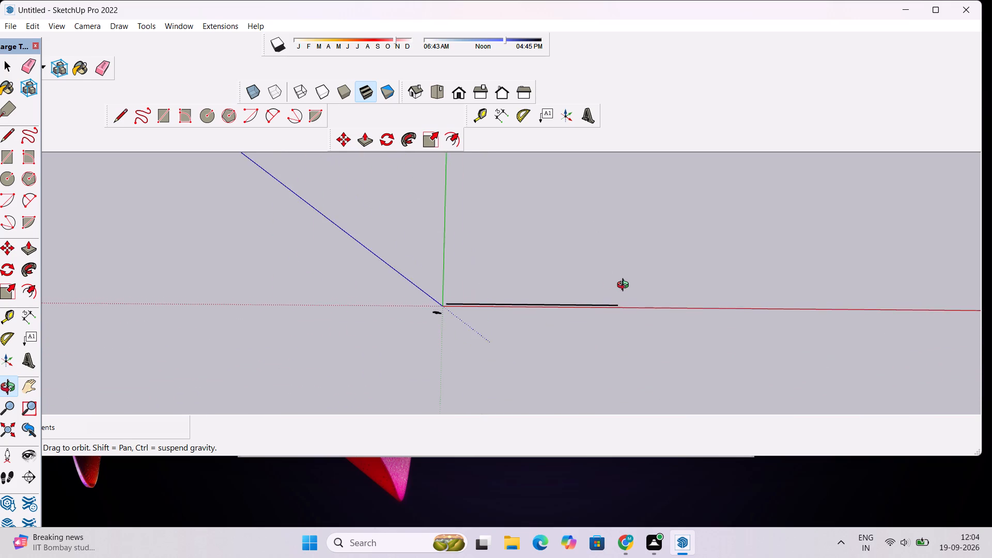
{"action": "left_click_drag", "start_coordinate": [624, 286], "coordinate": [672, 269], "text": "shift"}
{"action": "scroll", "coordinate": [671, 245], "scroll_direction": "up", "scroll_amount": 3}
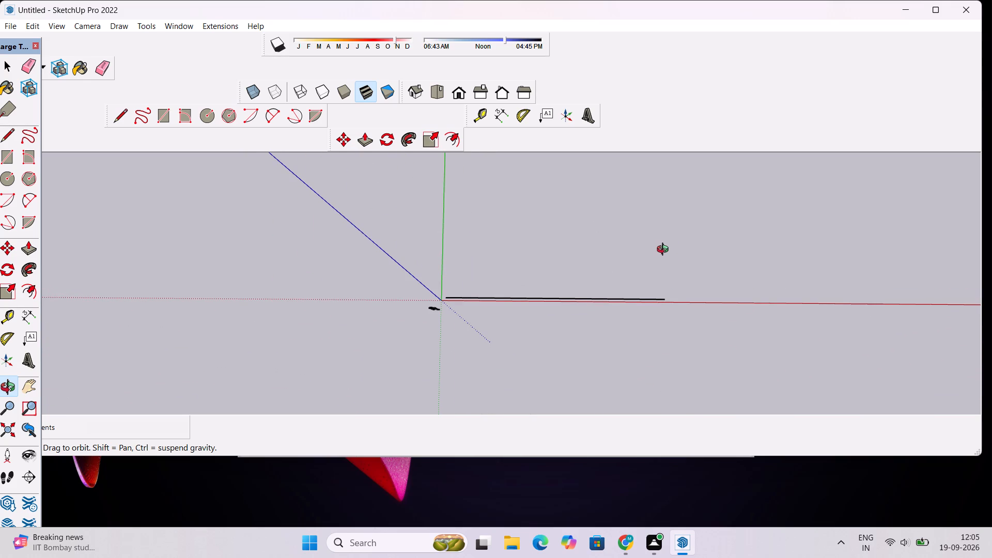
{"action": "left_click_drag", "start_coordinate": [659, 262], "coordinate": [666, 293], "text": "shift"}
{"action": "scroll", "coordinate": [671, 283], "scroll_direction": "down", "scroll_amount": 5}
{"action": "left_click_drag", "start_coordinate": [676, 270], "coordinate": [683, 290], "text": "shift"}
{"action": "scroll", "coordinate": [683, 290], "scroll_direction": "up", "scroll_amount": 4}
{"action": "left_click_drag", "start_coordinate": [691, 388], "coordinate": [659, 327]}
{"action": "left_click_drag", "start_coordinate": [665, 382], "coordinate": [683, 342]}
{"action": "scroll", "coordinate": [686, 337], "scroll_direction": "up", "scroll_amount": 3}
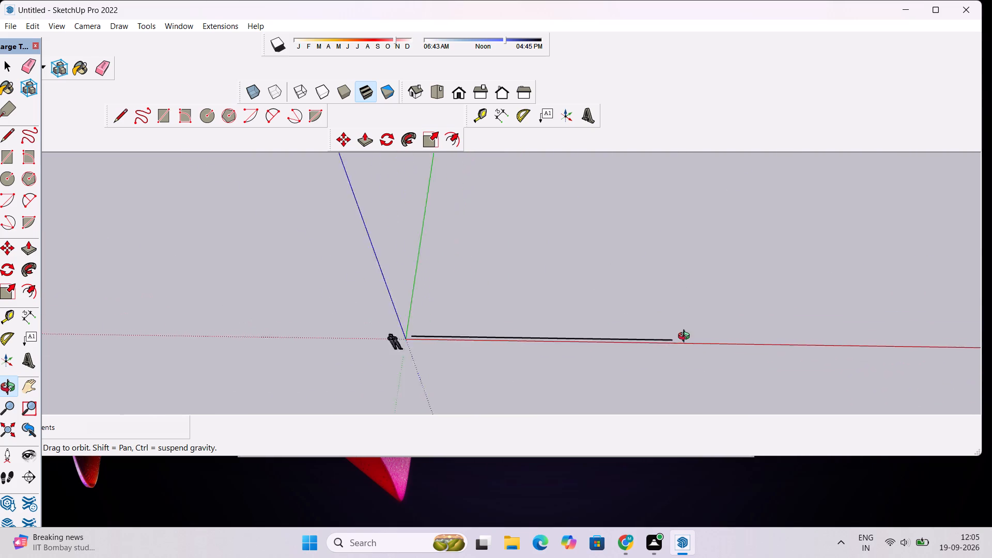
{"action": "scroll", "coordinate": [686, 337], "scroll_direction": "up", "scroll_amount": 2}
{"action": "left_click_drag", "start_coordinate": [716, 335], "coordinate": [650, 316], "text": "shift"}
{"action": "scroll", "coordinate": [647, 316], "scroll_direction": "up", "scroll_amount": 3}
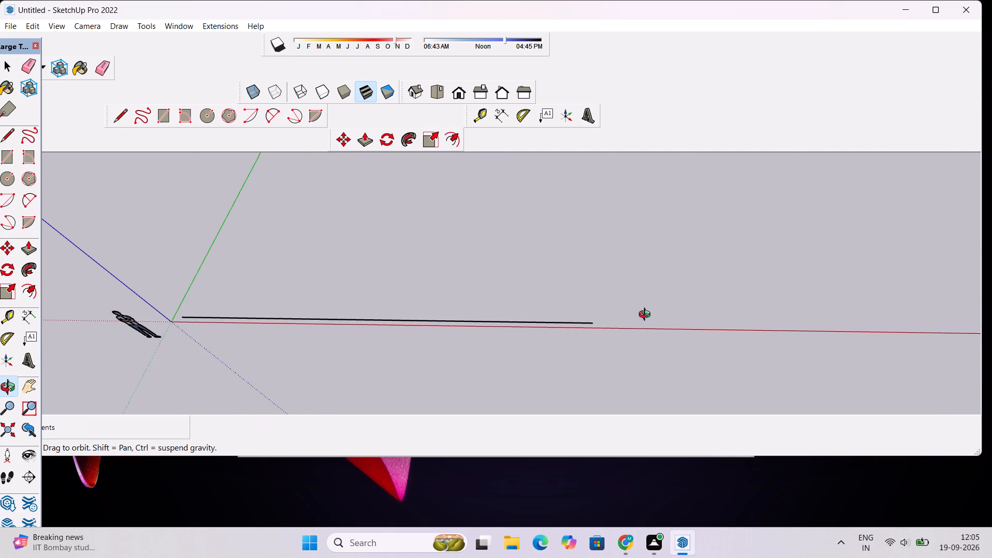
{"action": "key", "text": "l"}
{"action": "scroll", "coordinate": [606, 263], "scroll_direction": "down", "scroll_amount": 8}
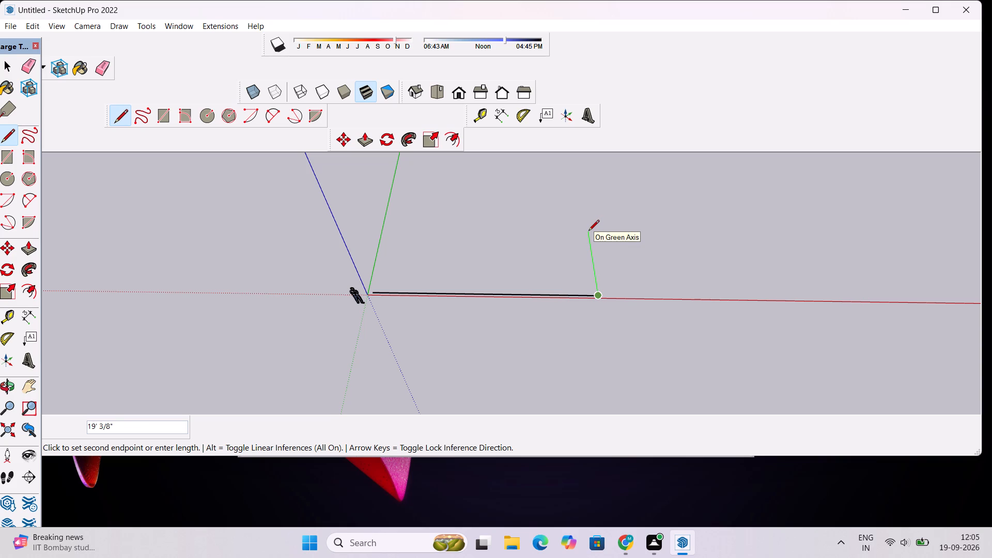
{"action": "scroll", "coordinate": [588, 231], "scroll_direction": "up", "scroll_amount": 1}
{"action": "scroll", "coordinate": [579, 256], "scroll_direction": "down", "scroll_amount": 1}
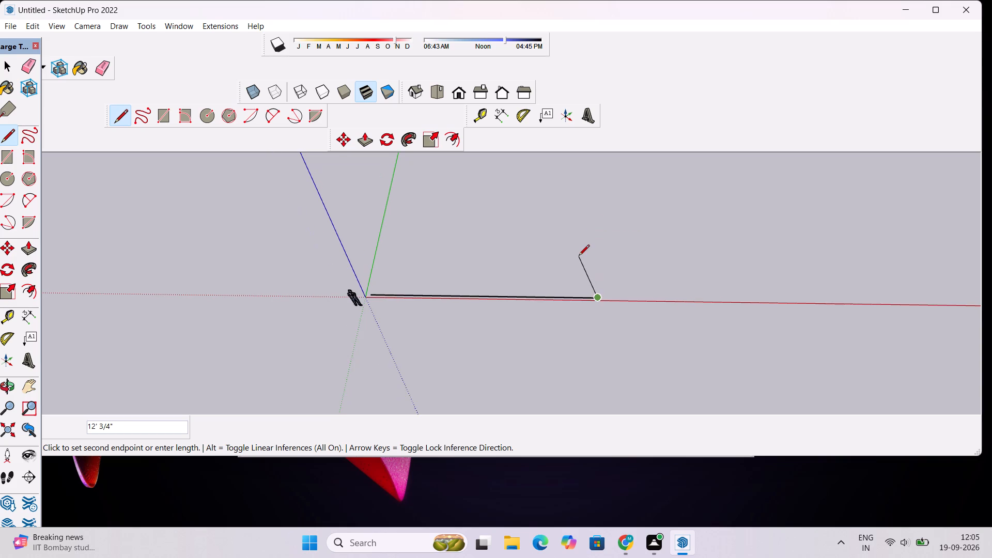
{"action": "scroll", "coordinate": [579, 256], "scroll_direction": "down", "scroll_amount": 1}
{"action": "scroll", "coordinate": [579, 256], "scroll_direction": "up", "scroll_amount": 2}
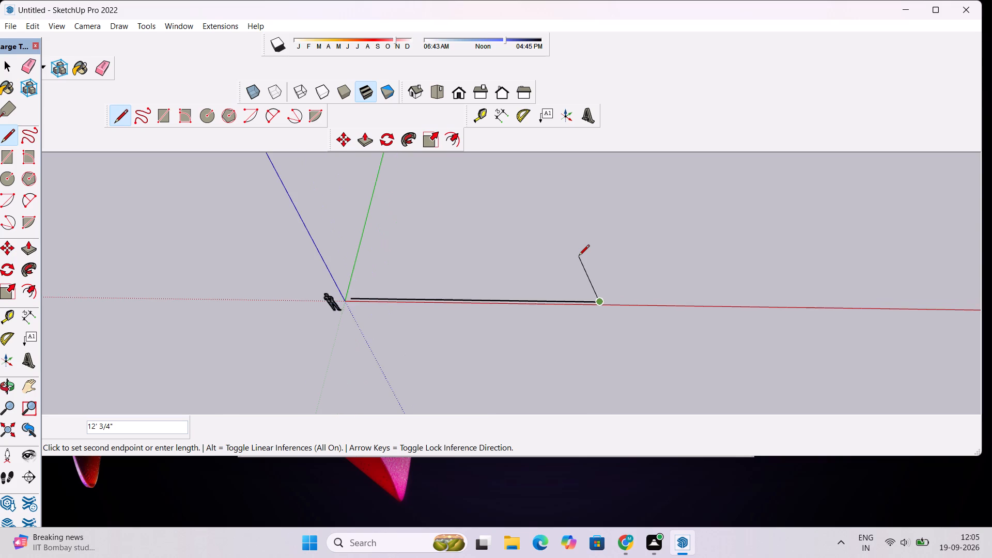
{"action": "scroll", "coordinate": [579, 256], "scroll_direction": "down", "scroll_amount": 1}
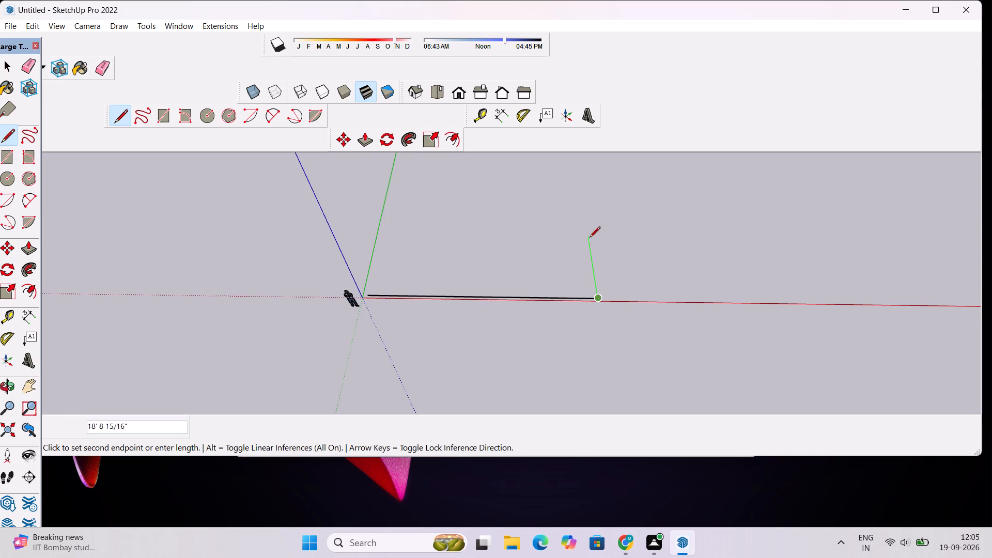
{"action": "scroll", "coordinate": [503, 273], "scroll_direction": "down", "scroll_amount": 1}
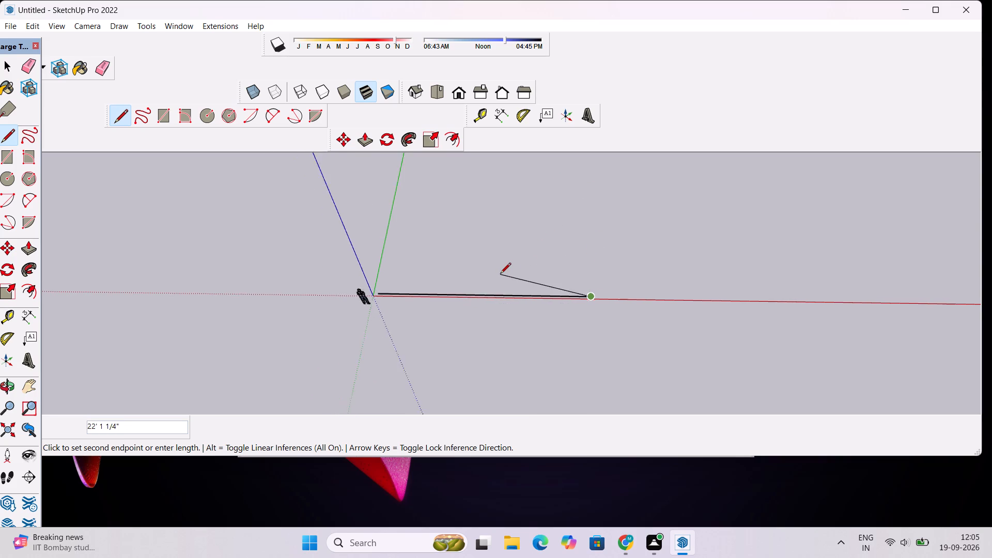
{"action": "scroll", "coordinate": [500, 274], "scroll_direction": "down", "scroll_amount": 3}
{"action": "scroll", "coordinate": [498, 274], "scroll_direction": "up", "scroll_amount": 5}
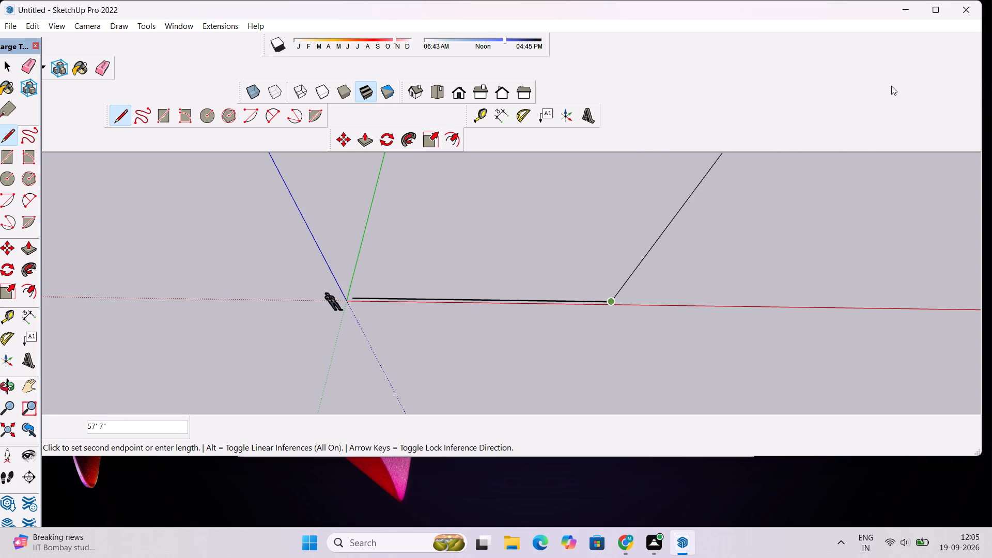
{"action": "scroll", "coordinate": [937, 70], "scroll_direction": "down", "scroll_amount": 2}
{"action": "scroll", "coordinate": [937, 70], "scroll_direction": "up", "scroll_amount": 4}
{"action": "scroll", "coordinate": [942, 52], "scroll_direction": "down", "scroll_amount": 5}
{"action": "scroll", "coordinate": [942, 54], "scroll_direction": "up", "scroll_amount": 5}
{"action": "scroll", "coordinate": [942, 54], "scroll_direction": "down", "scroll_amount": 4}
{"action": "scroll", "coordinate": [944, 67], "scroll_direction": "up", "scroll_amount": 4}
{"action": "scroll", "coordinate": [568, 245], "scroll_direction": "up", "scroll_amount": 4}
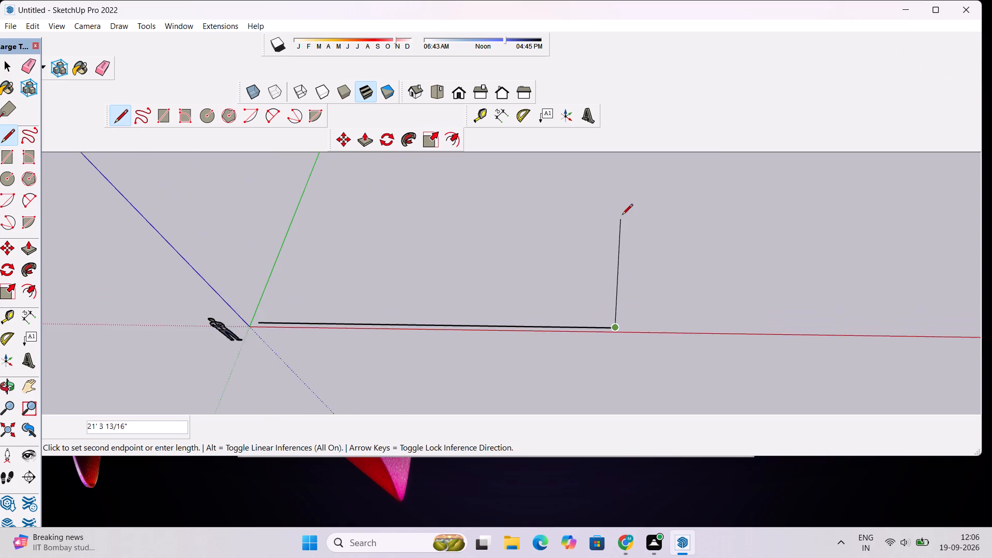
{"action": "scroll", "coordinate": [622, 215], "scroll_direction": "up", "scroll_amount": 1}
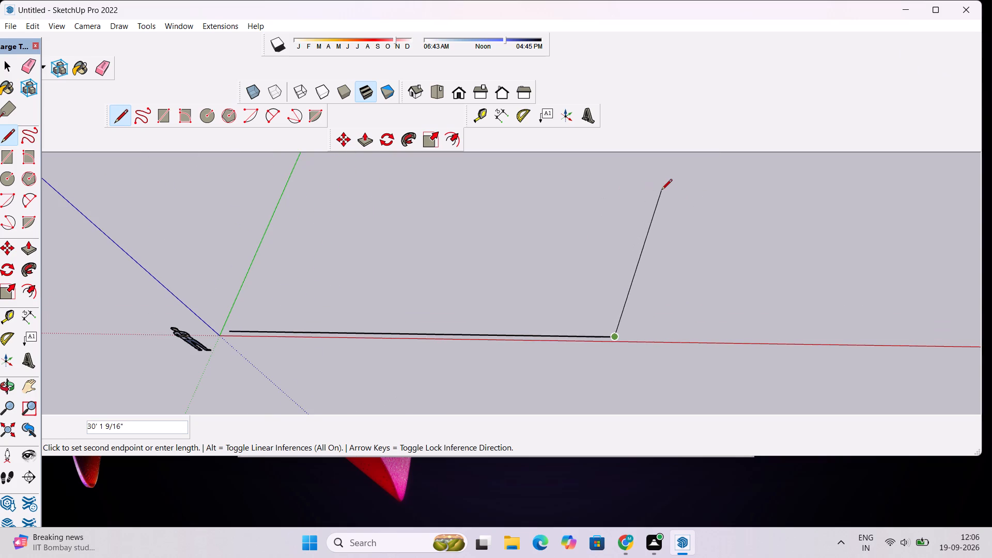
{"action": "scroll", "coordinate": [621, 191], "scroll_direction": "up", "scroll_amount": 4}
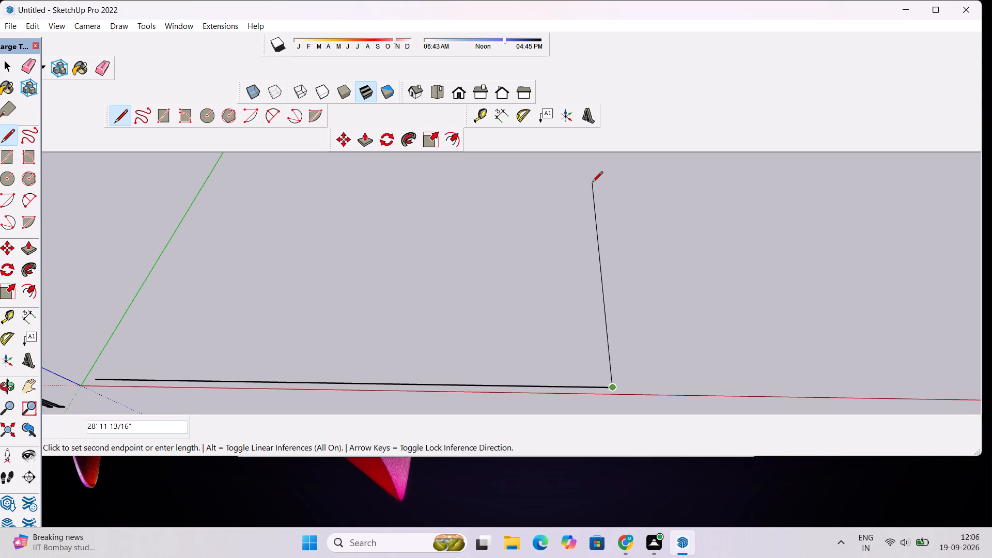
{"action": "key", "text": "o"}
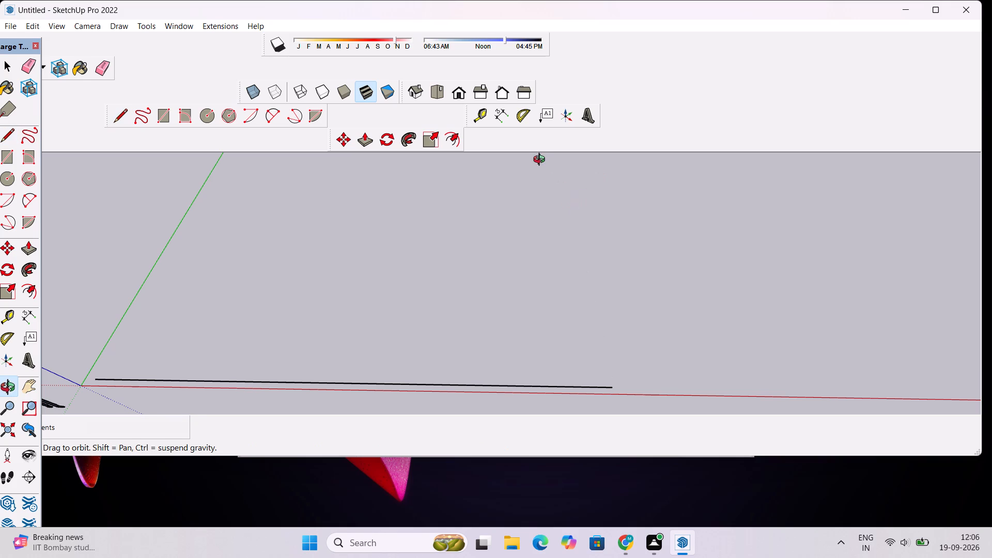
Undo the 50' line near the origin.
{"action": "key", "text": "ctrl+z"}
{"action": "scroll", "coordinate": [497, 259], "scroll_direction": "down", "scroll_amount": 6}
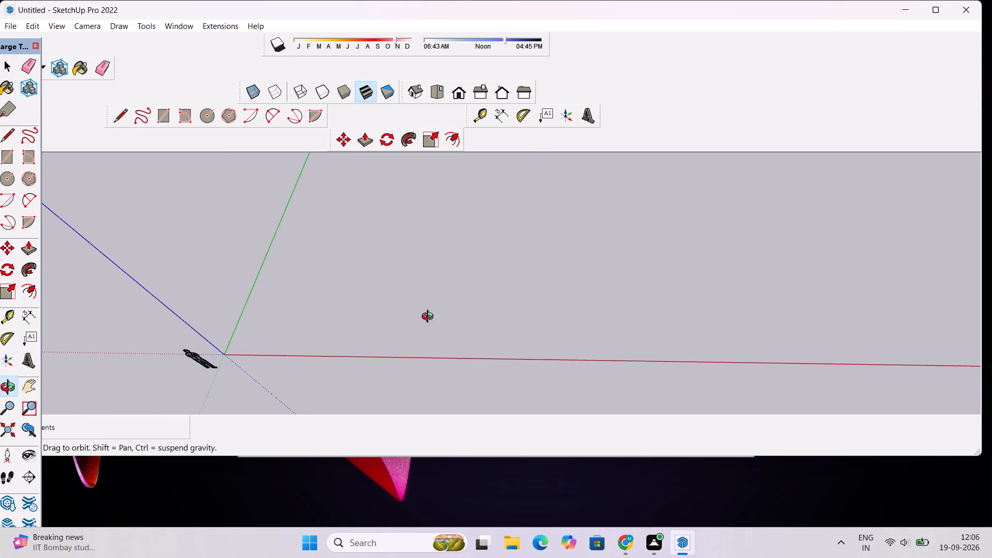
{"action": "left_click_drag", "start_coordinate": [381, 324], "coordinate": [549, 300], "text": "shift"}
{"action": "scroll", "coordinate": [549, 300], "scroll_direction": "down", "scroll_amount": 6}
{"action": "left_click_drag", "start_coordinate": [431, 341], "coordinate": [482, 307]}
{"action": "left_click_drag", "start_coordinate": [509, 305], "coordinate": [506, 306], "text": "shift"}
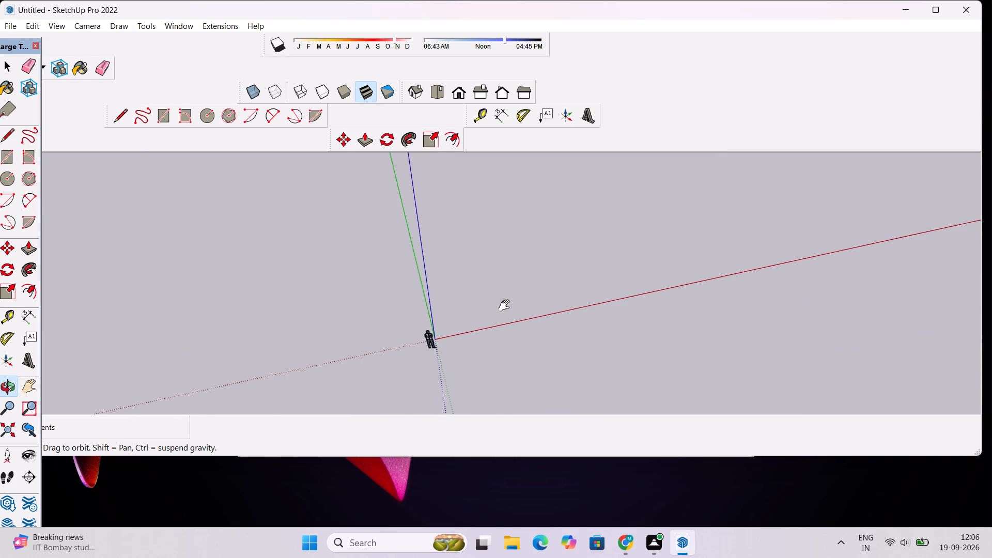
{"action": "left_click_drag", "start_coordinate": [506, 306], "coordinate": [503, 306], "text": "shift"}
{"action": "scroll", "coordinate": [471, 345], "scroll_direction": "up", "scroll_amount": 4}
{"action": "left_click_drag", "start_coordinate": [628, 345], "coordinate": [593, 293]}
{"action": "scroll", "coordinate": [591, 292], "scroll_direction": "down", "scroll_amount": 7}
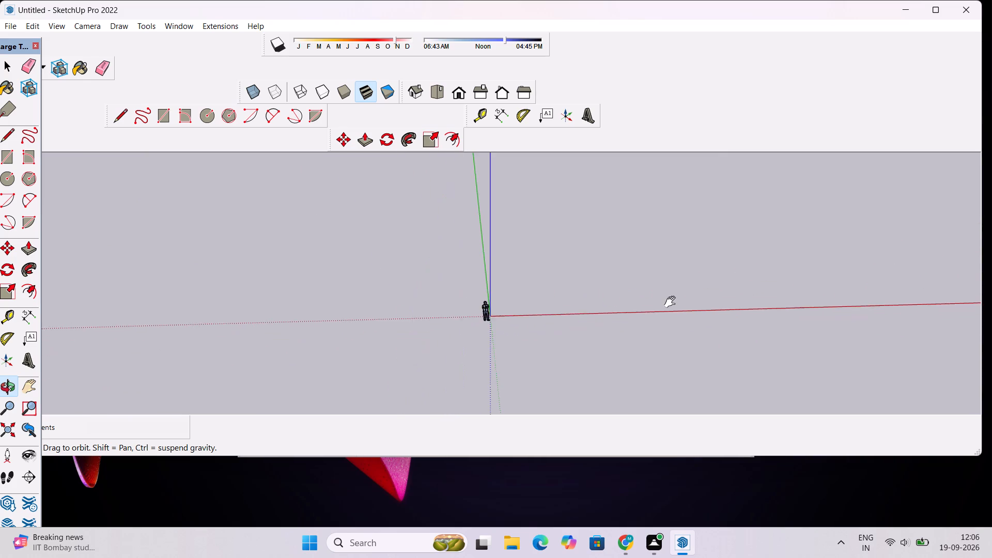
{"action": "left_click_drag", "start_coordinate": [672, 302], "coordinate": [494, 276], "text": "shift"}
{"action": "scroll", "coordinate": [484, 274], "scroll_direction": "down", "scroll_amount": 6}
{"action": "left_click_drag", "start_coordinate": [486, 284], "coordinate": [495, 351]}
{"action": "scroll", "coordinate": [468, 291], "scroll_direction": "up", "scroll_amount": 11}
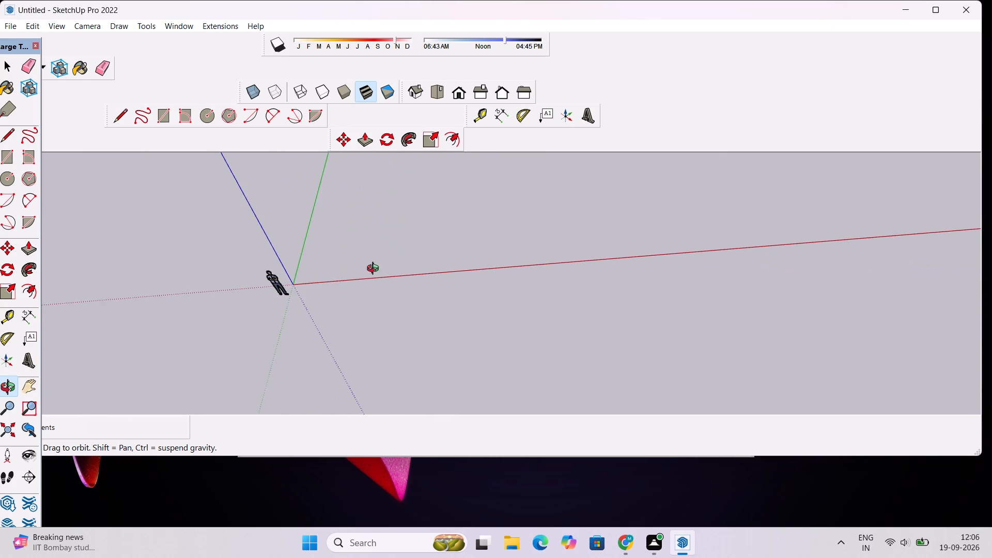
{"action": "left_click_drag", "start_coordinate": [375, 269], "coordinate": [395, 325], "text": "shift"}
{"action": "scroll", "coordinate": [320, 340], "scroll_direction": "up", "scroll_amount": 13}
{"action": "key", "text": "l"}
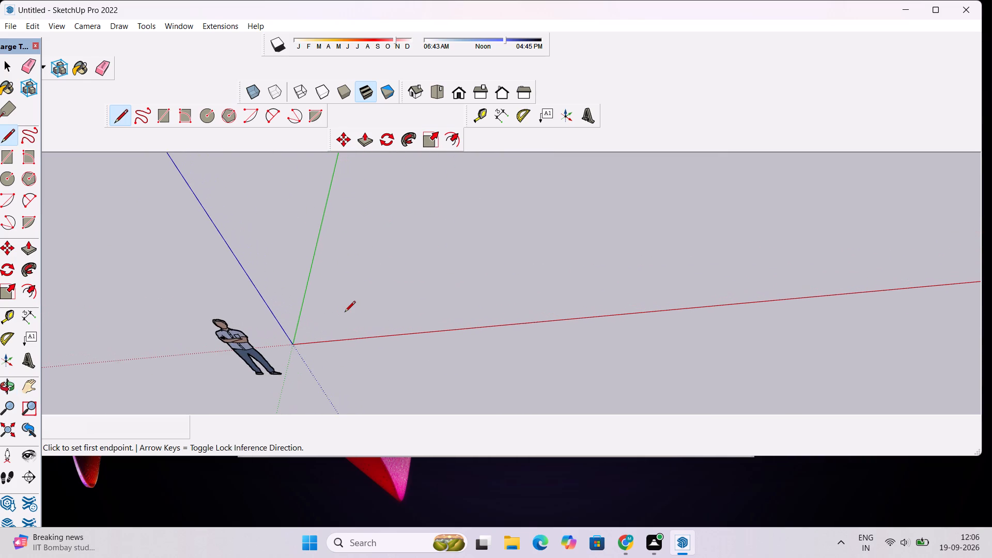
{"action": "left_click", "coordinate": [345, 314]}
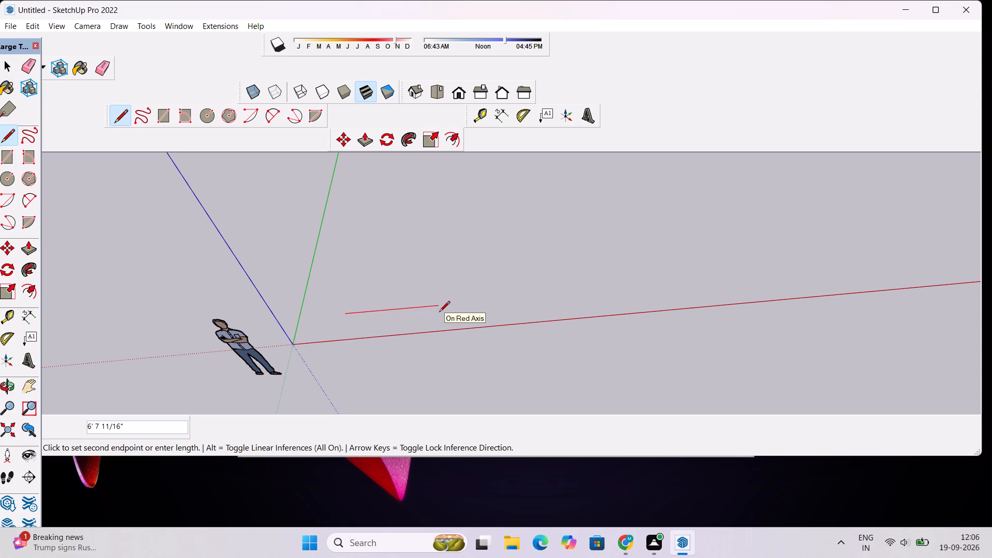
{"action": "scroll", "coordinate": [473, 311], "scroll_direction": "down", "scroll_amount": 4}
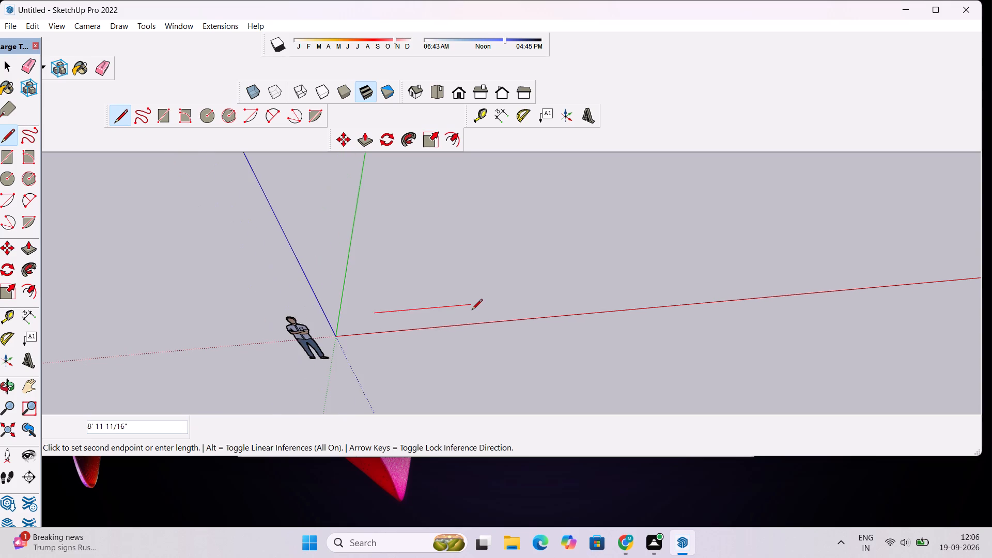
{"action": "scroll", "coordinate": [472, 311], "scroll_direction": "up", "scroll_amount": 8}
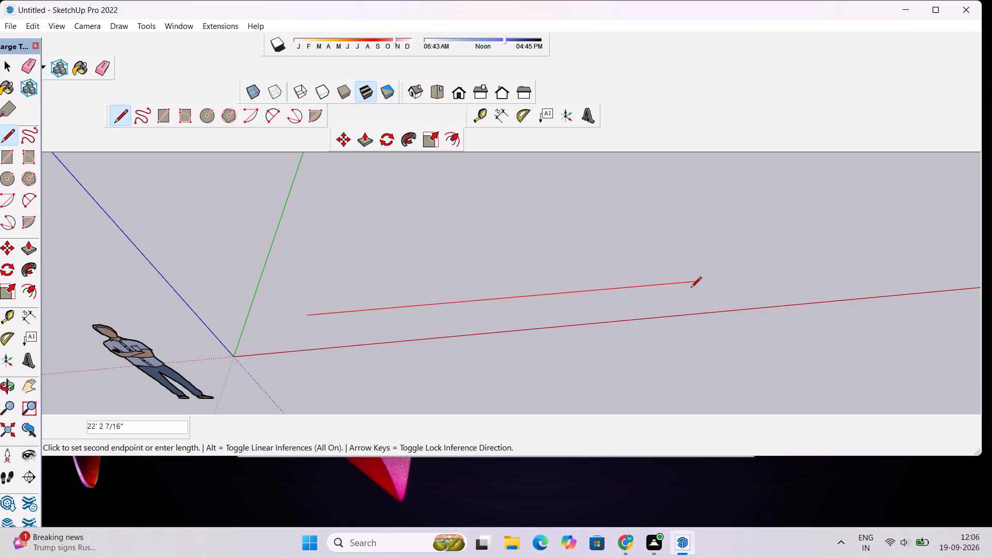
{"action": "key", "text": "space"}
Set the camera to the standard Top view of the model.
{"action": "scroll", "coordinate": [349, 315], "scroll_direction": "down", "scroll_amount": 6}
{"action": "scroll", "coordinate": [552, 328], "scroll_direction": "up", "scroll_amount": 1}
{"action": "key", "text": "o"}
{"action": "left_click_drag", "start_coordinate": [342, 367], "coordinate": [318, 244]}
{"action": "scroll", "coordinate": [323, 242], "scroll_direction": "down", "scroll_amount": 6}
{"action": "left_click_drag", "start_coordinate": [489, 308], "coordinate": [489, 350]}
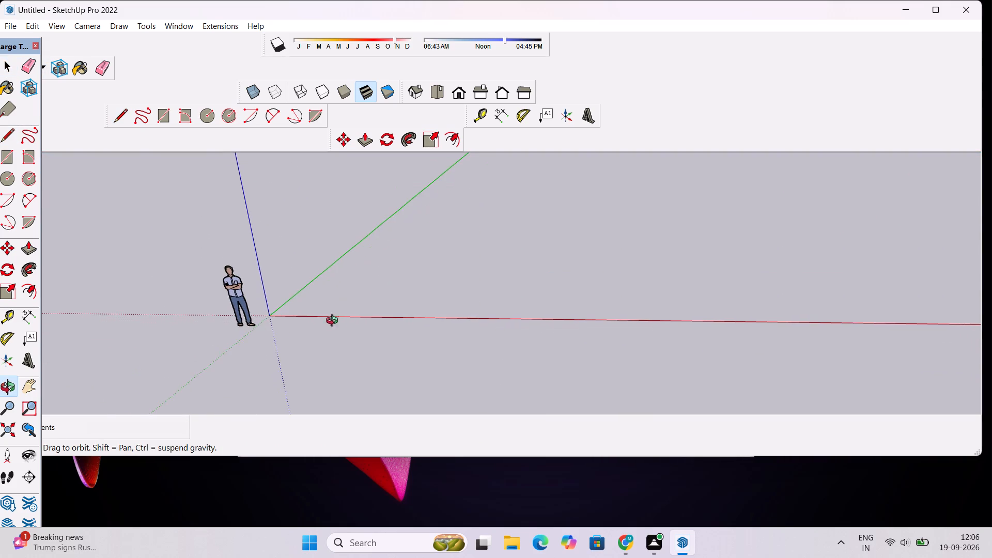
{"action": "scroll", "coordinate": [322, 322], "scroll_direction": "up", "scroll_amount": 4}
{"action": "left_click", "coordinate": [436, 95]}
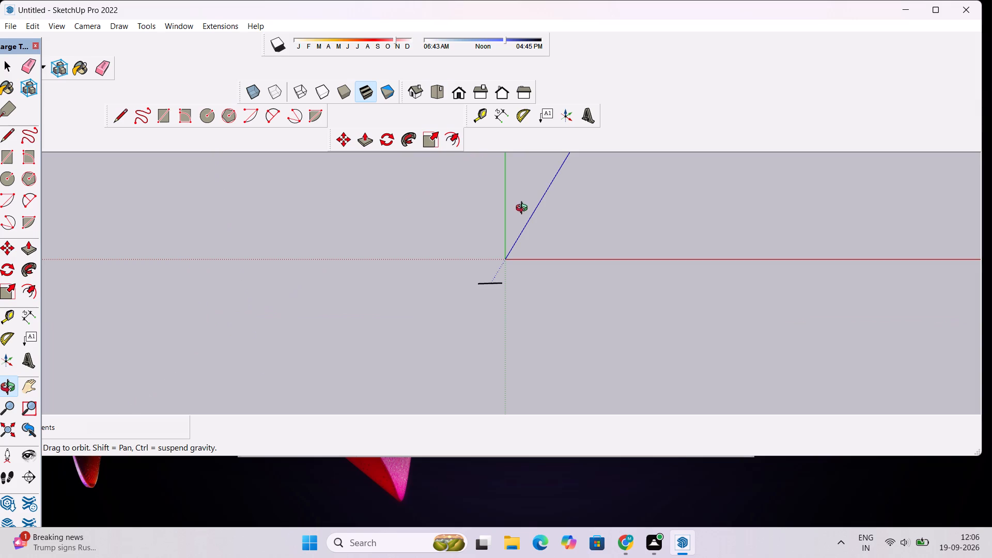
Draw a 40' line parallel to the red axis, starting just beside the origin.
{"action": "scroll", "coordinate": [607, 255], "scroll_direction": "up", "scroll_amount": 10}
{"action": "left_click_drag", "start_coordinate": [610, 257], "coordinate": [524, 253], "text": "shift"}
{"action": "scroll", "coordinate": [487, 241], "scroll_direction": "down", "scroll_amount": 6}
{"action": "left_click_drag", "start_coordinate": [482, 234], "coordinate": [455, 285], "text": "shift"}
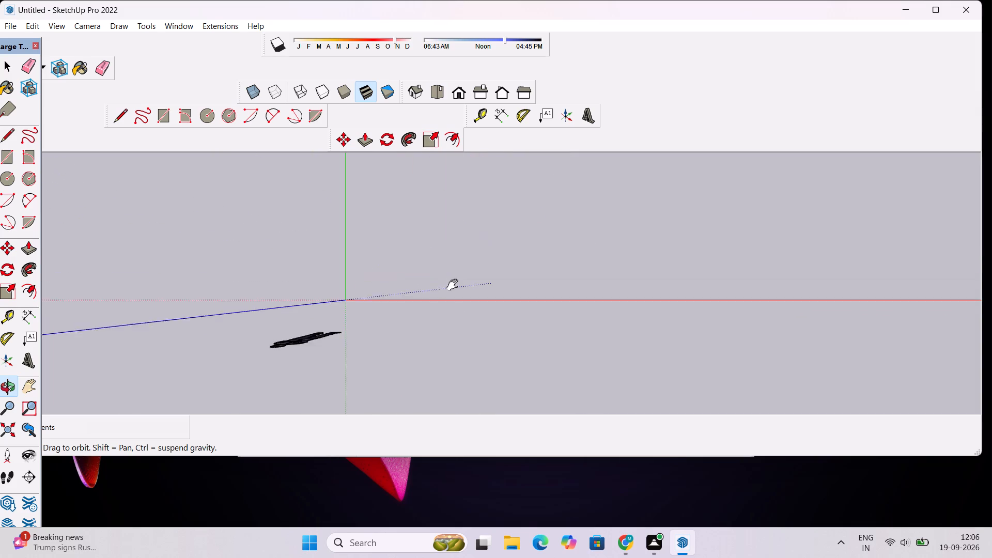
{"action": "left_click_drag", "start_coordinate": [455, 285], "coordinate": [454, 287], "text": "shift"}
{"action": "scroll", "coordinate": [444, 260], "scroll_direction": "down", "scroll_amount": 6}
{"action": "left_click_drag", "start_coordinate": [477, 272], "coordinate": [334, 268], "text": "shift"}
{"action": "scroll", "coordinate": [280, 291], "scroll_direction": "up", "scroll_amount": 13, "text": "shift"}
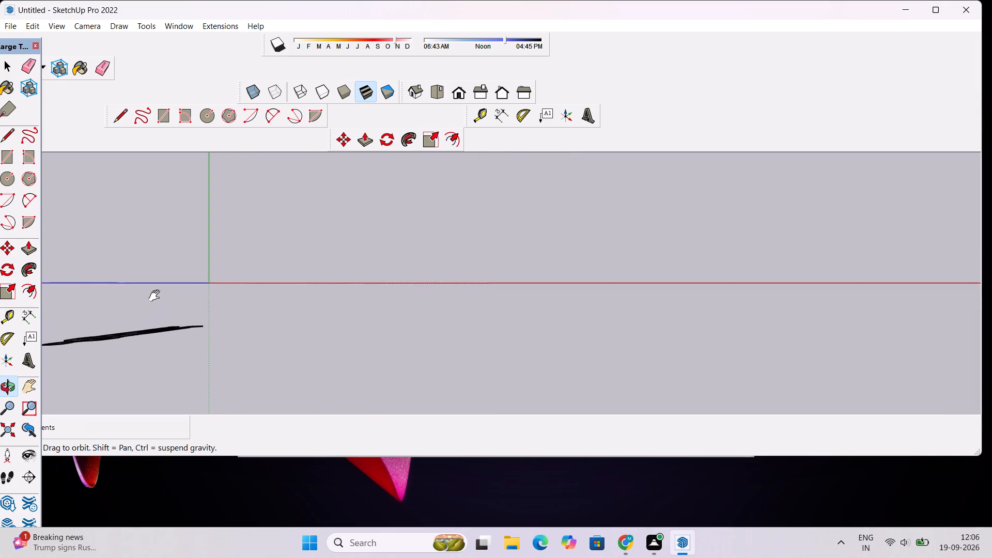
{"action": "scroll", "coordinate": [157, 296], "scroll_direction": "up", "scroll_amount": 4, "text": "shift"}
{"action": "scroll", "coordinate": [235, 324], "scroll_direction": "up", "scroll_amount": 17, "text": "shift"}
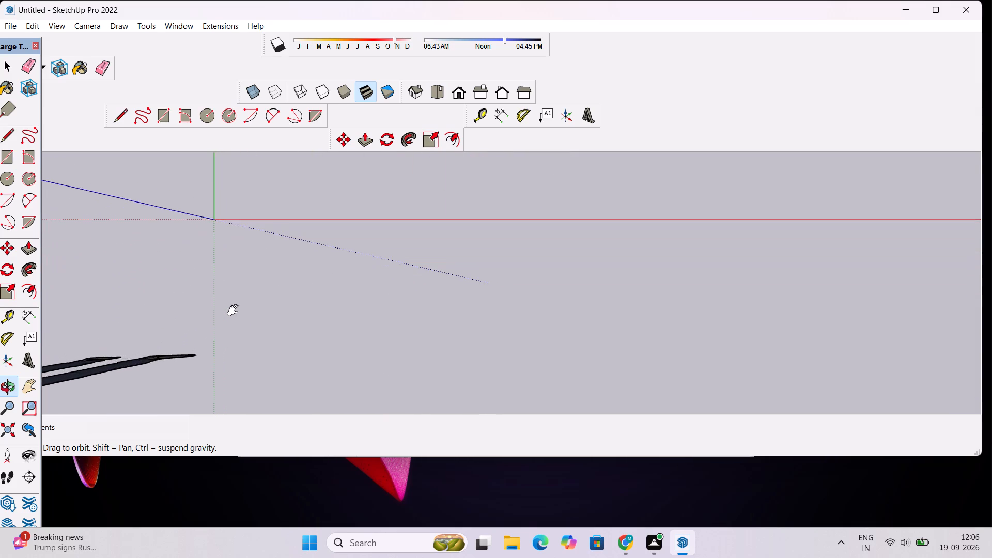
{"action": "scroll", "coordinate": [236, 190], "scroll_direction": "up", "scroll_amount": 13, "text": "shift"}
{"action": "left_click_drag", "start_coordinate": [236, 190], "coordinate": [245, 207], "text": "shift"}
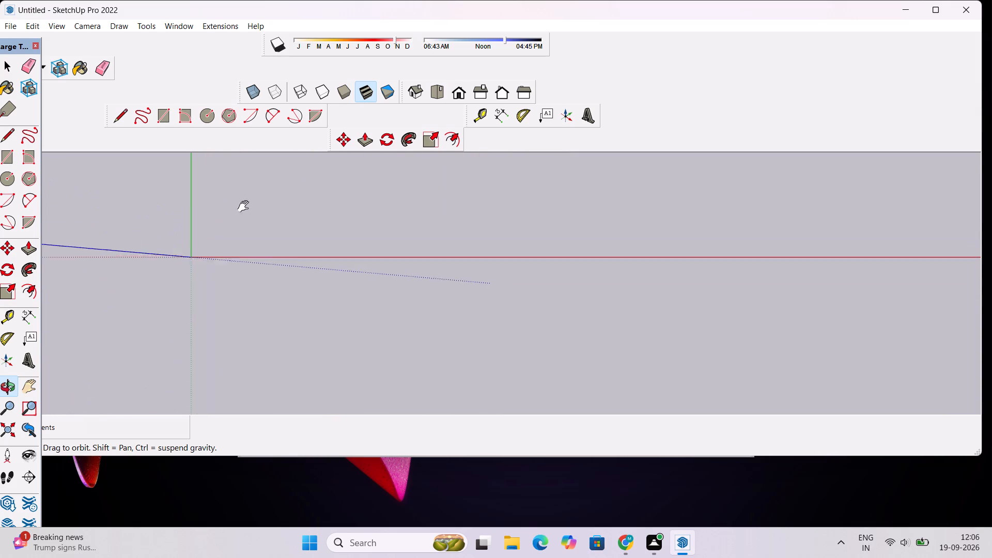
{"action": "left_click_drag", "start_coordinate": [245, 207], "coordinate": [259, 243], "text": "shift"}
{"action": "left_click_drag", "start_coordinate": [249, 275], "coordinate": [254, 287], "text": "shift"}
{"action": "key", "text": "l"}
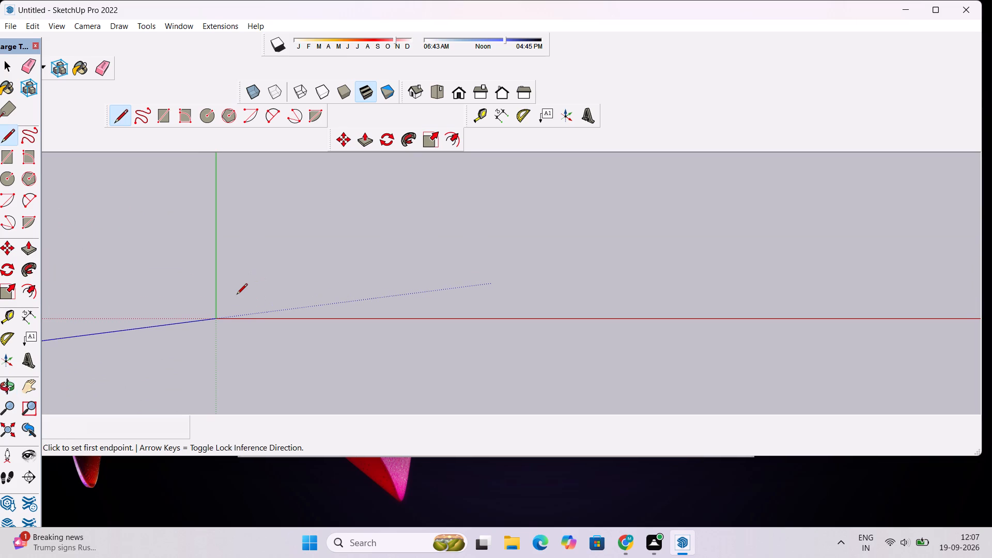
{"action": "left_click", "coordinate": [235, 295]}
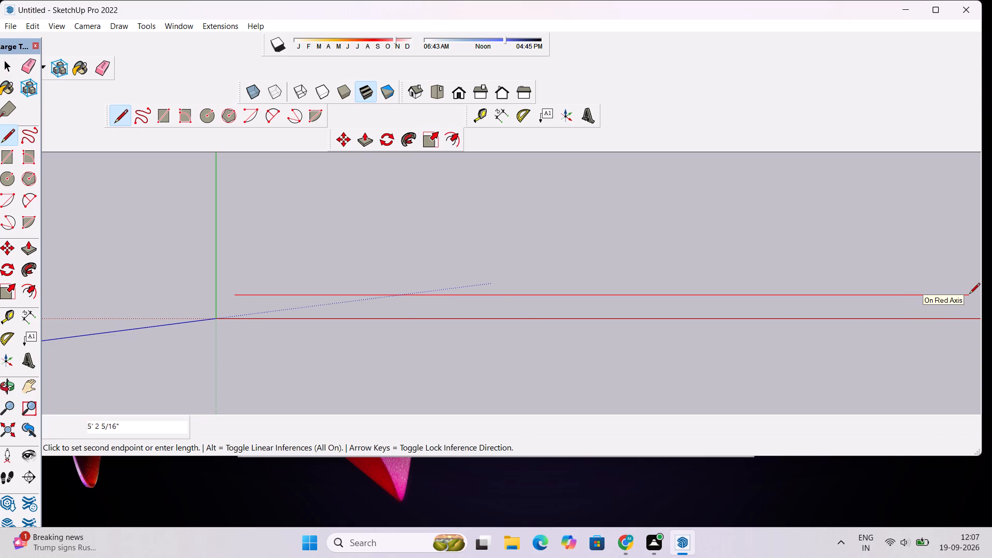
{"action": "type", "text": "40'"}
{"action": "key", "text": "Return"}
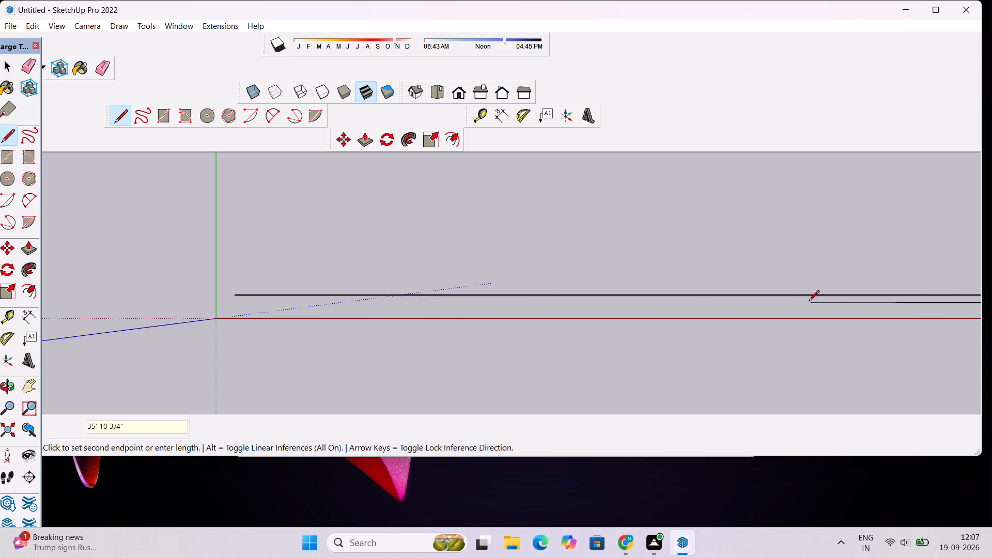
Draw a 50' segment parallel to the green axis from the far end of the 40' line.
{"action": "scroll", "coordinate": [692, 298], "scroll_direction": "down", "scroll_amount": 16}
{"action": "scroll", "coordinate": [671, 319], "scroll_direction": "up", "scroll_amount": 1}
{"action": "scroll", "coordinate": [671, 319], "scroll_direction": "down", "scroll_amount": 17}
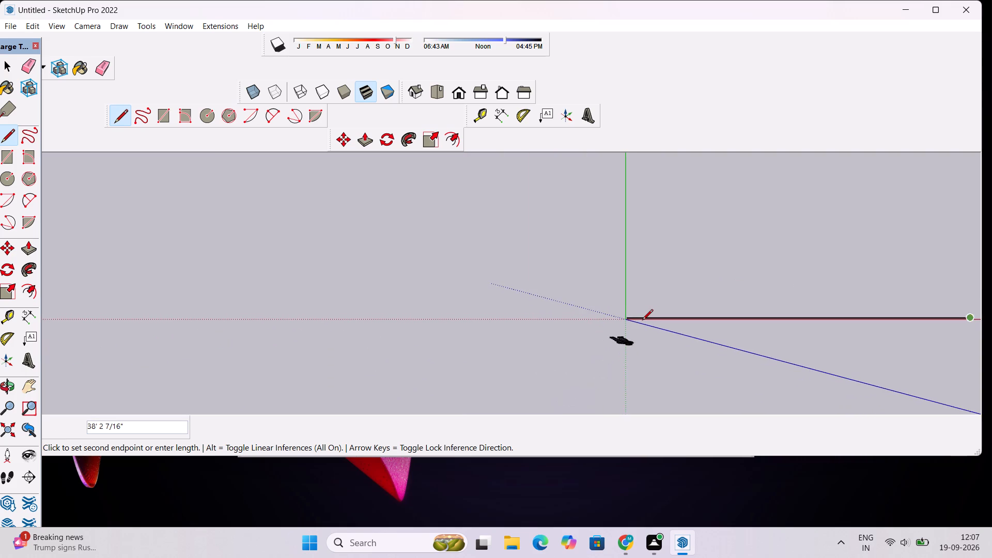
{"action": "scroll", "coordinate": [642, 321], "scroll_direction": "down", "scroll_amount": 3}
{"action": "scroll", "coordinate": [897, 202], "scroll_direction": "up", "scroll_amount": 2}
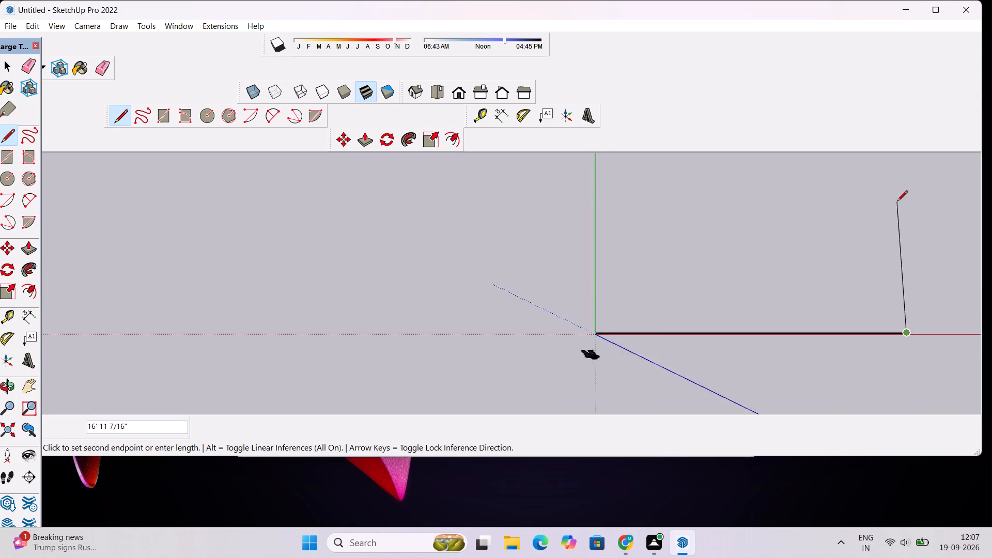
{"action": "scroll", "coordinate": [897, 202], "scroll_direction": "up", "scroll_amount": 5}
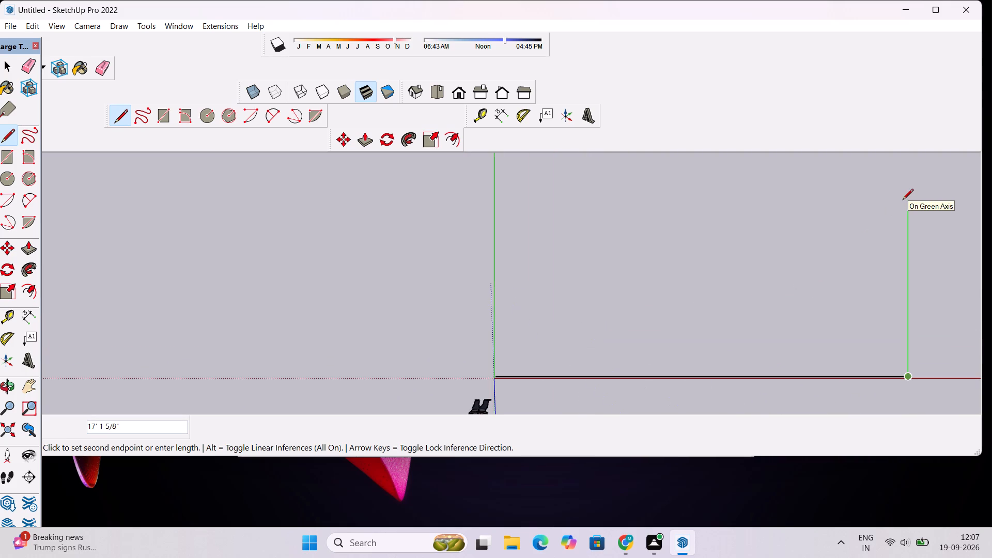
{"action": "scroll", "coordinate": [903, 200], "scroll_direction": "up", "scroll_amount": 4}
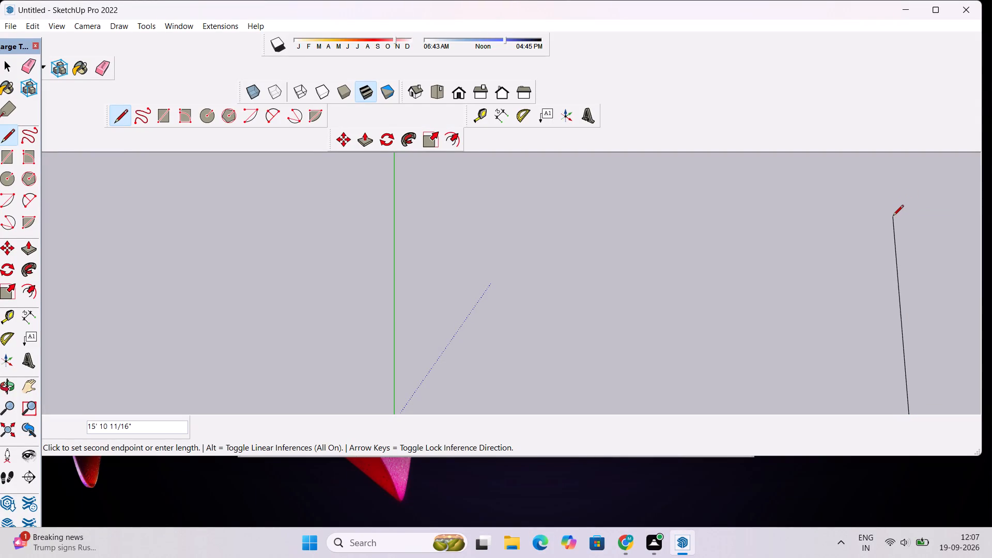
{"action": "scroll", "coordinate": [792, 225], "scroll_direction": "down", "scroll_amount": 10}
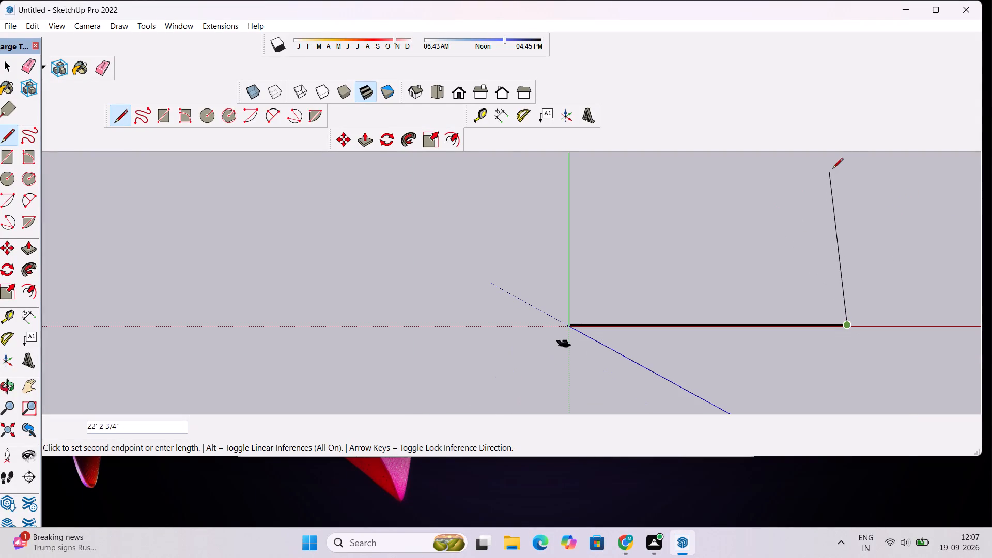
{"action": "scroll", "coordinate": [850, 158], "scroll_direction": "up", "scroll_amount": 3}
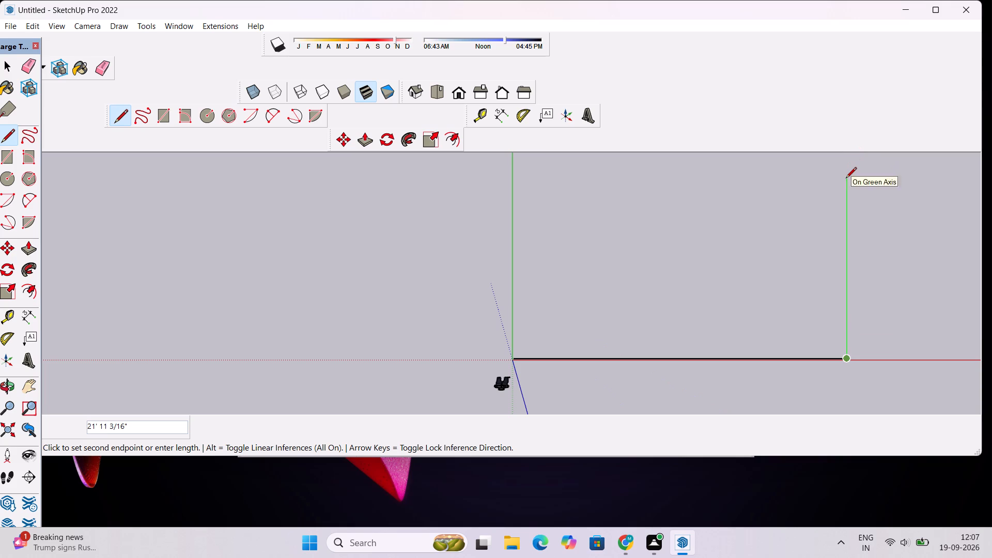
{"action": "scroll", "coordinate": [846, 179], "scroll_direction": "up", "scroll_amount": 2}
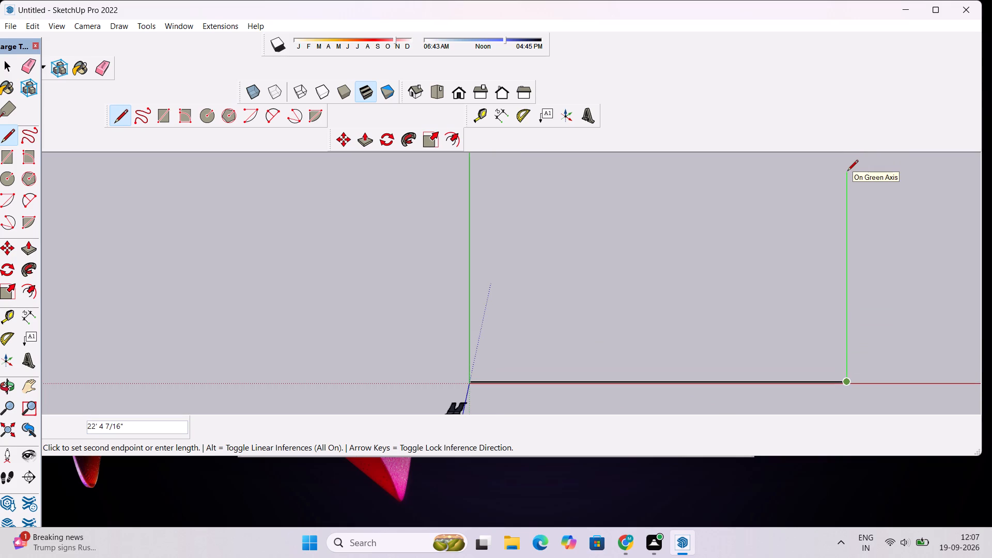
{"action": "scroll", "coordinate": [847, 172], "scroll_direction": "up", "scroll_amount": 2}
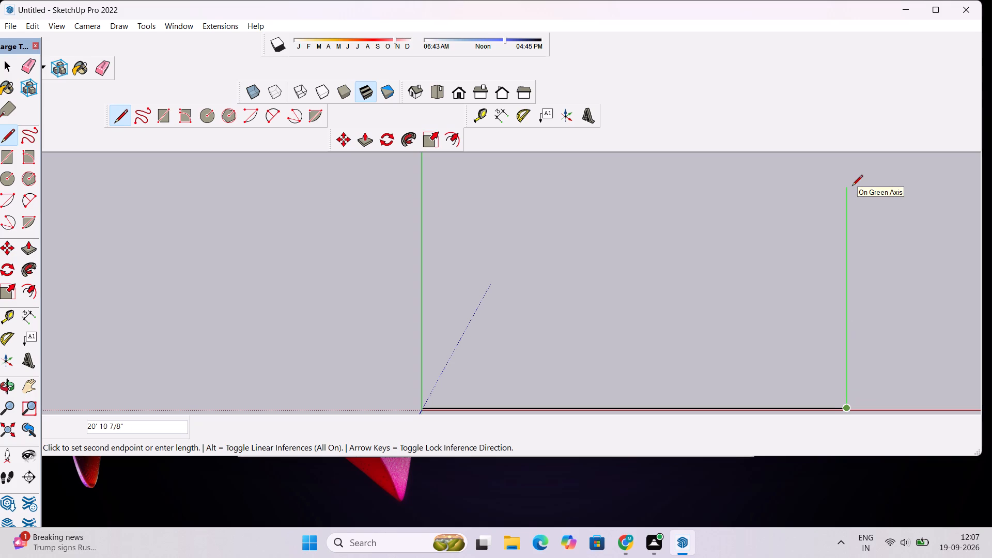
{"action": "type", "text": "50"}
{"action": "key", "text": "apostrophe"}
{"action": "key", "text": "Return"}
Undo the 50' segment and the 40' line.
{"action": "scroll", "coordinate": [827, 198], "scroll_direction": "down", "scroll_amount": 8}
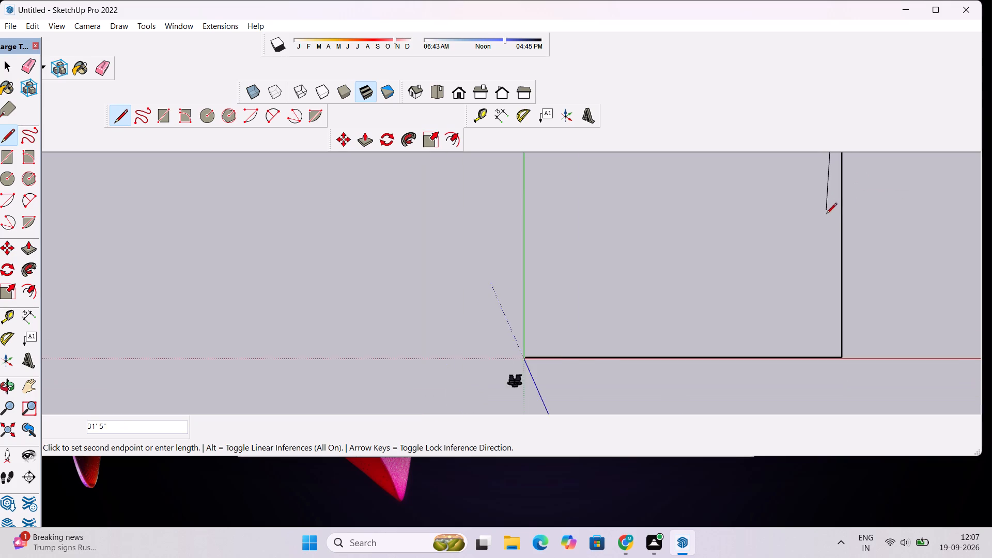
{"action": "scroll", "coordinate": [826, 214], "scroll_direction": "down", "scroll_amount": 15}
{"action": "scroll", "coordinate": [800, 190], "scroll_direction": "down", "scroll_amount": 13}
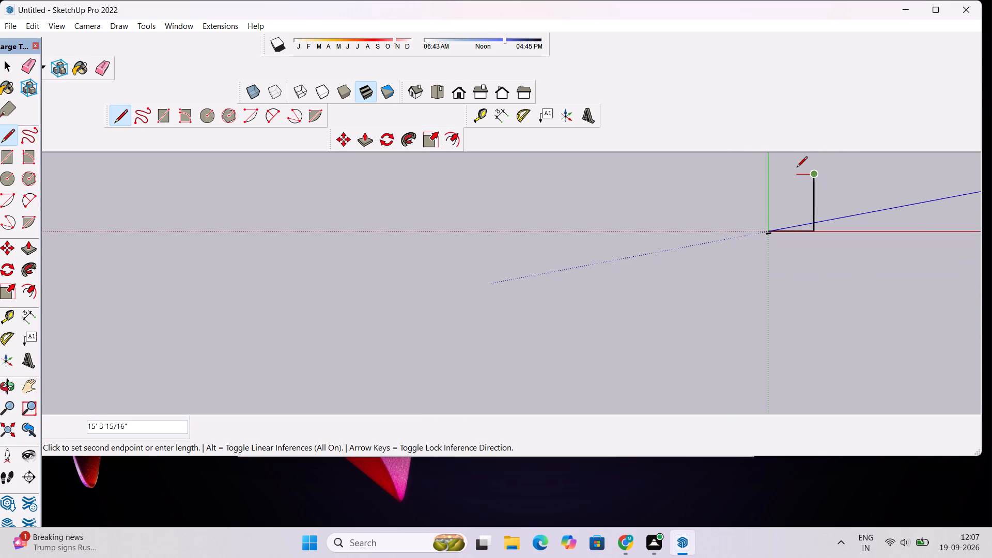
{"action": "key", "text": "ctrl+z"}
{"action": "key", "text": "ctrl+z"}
Draw a 50' line parallel to the red axis, starting just beside the origin.
{"action": "scroll", "coordinate": [847, 229], "scroll_direction": "up", "scroll_amount": 8}
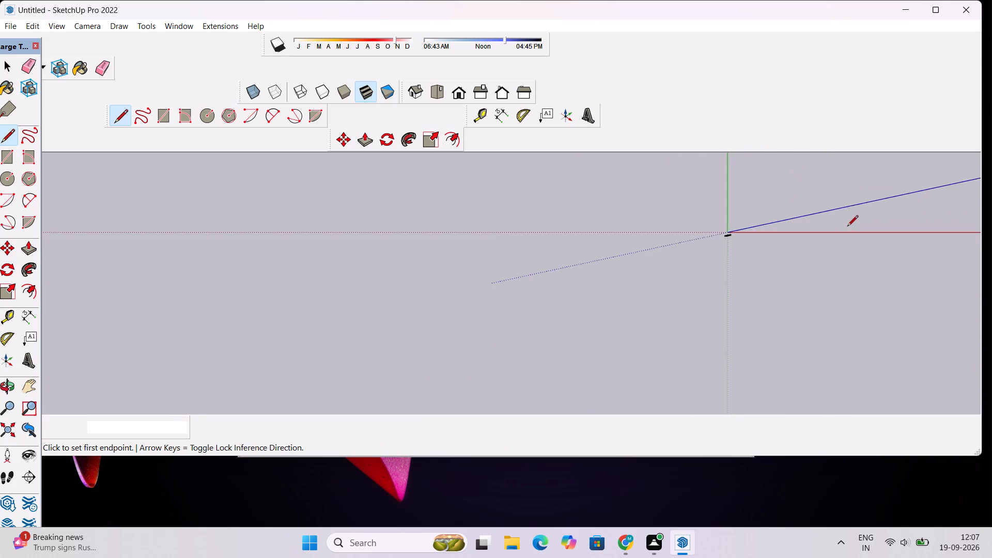
{"action": "scroll", "coordinate": [847, 227], "scroll_direction": "up", "scroll_amount": 17}
{"action": "scroll", "coordinate": [476, 194], "scroll_direction": "up", "scroll_amount": 4}
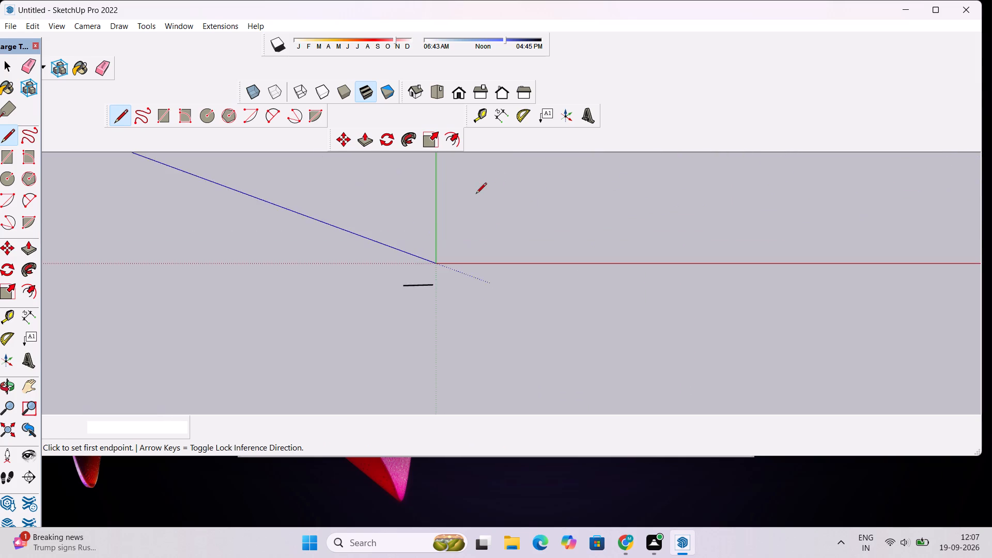
{"action": "scroll", "coordinate": [476, 194], "scroll_direction": "up", "scroll_amount": 18}
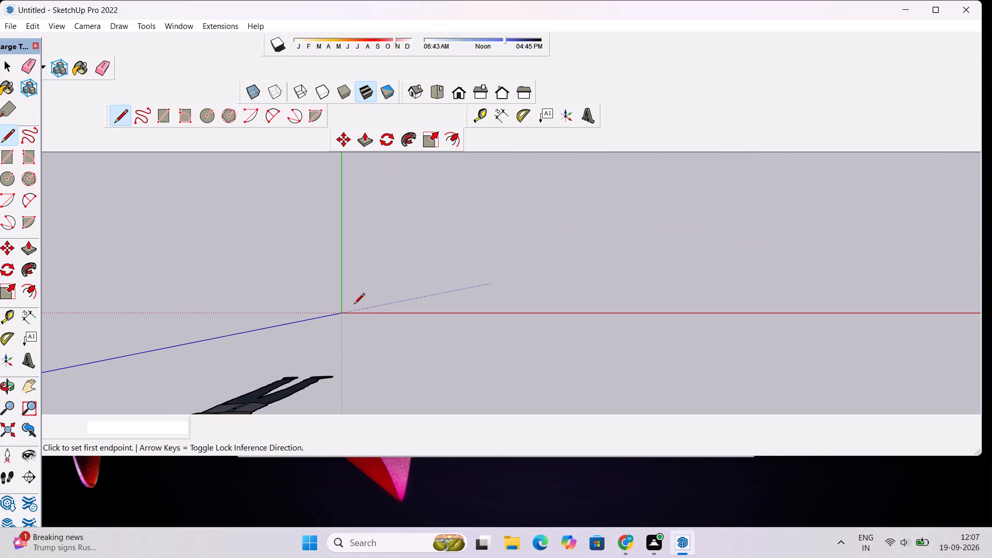
{"action": "scroll", "coordinate": [351, 323], "scroll_direction": "up", "scroll_amount": 16}
{"action": "scroll", "coordinate": [350, 323], "scroll_direction": "up", "scroll_amount": 7}
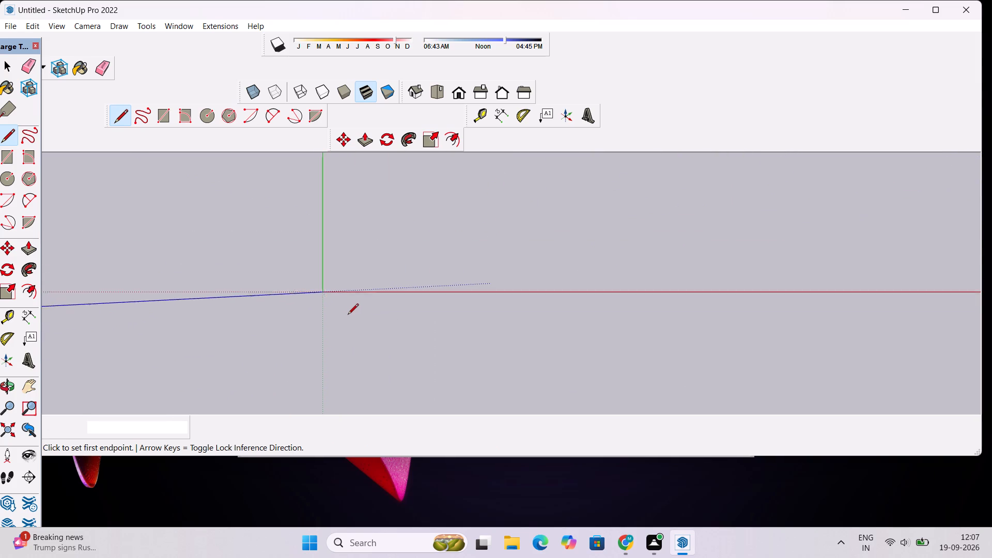
{"action": "scroll", "coordinate": [348, 315], "scroll_direction": "up", "scroll_amount": 6}
{"action": "scroll", "coordinate": [291, 280], "scroll_direction": "up", "scroll_amount": 20}
{"action": "scroll", "coordinate": [291, 280], "scroll_direction": "up", "scroll_amount": 9}
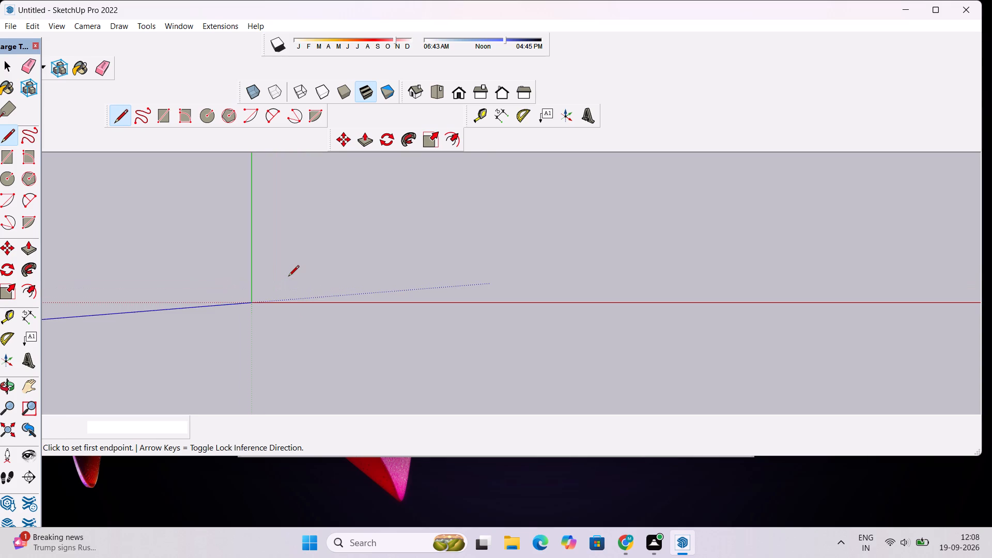
{"action": "scroll", "coordinate": [288, 277], "scroll_direction": "up", "scroll_amount": 1}
{"action": "left_click", "coordinate": [265, 291]}
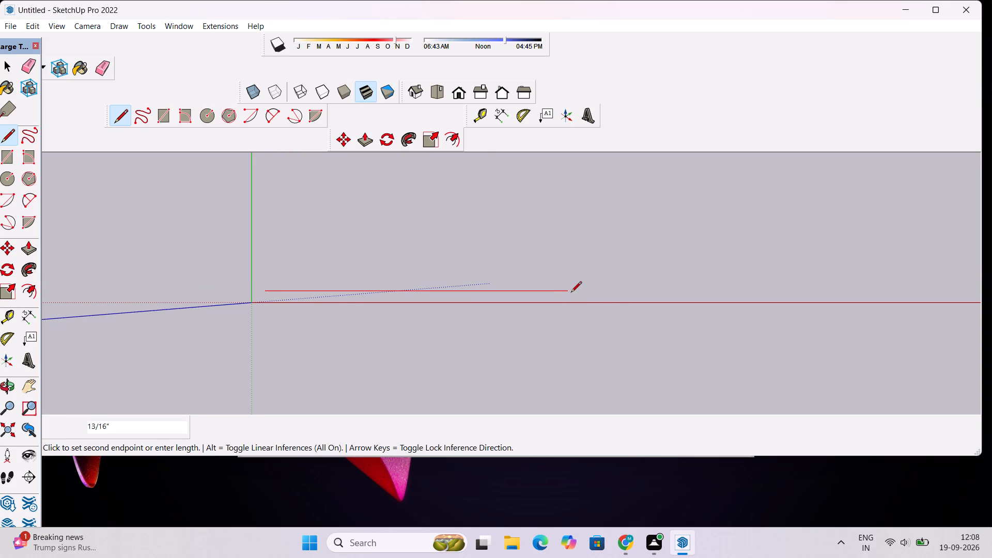
{"action": "type", "text": "50'"}
{"action": "key", "text": "Return"}
Draw a 40' segment parallel to the green axis from the far end of the 50' line.
{"action": "scroll", "coordinate": [388, 272], "scroll_direction": "down", "scroll_amount": 12}
{"action": "scroll", "coordinate": [329, 288], "scroll_direction": "up", "scroll_amount": 1}
{"action": "scroll", "coordinate": [328, 288], "scroll_direction": "down", "scroll_amount": 20}
{"action": "scroll", "coordinate": [328, 288], "scroll_direction": "down", "scroll_amount": 16}
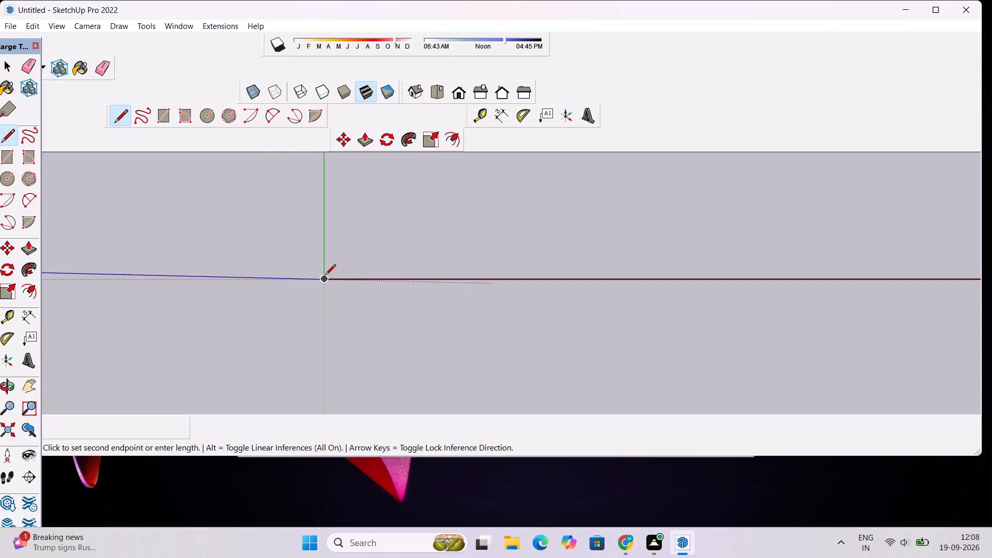
{"action": "scroll", "coordinate": [325, 276], "scroll_direction": "down", "scroll_amount": 20}
{"action": "scroll", "coordinate": [325, 276], "scroll_direction": "down", "scroll_amount": 12}
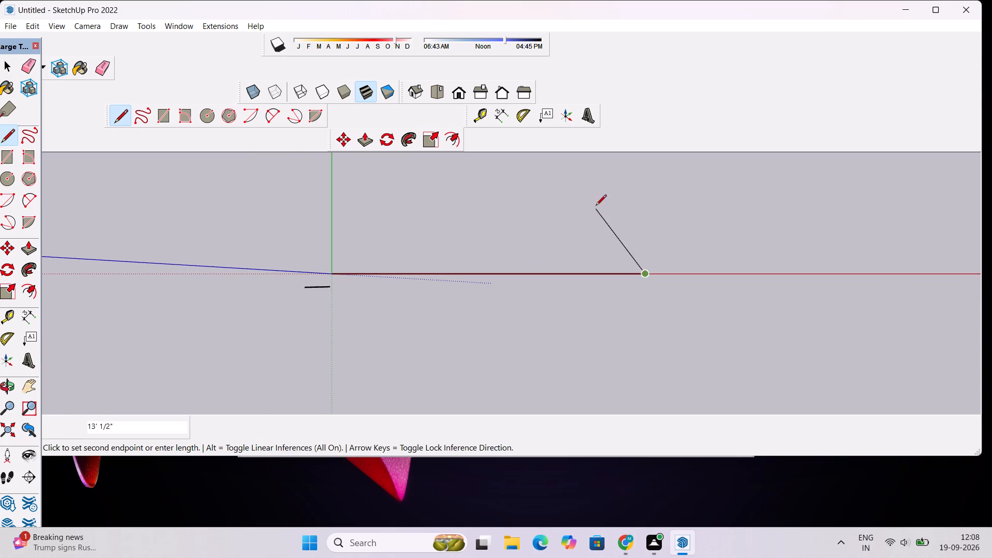
{"action": "scroll", "coordinate": [598, 211], "scroll_direction": "down", "scroll_amount": 14}
{"action": "scroll", "coordinate": [646, 171], "scroll_direction": "up", "scroll_amount": 9}
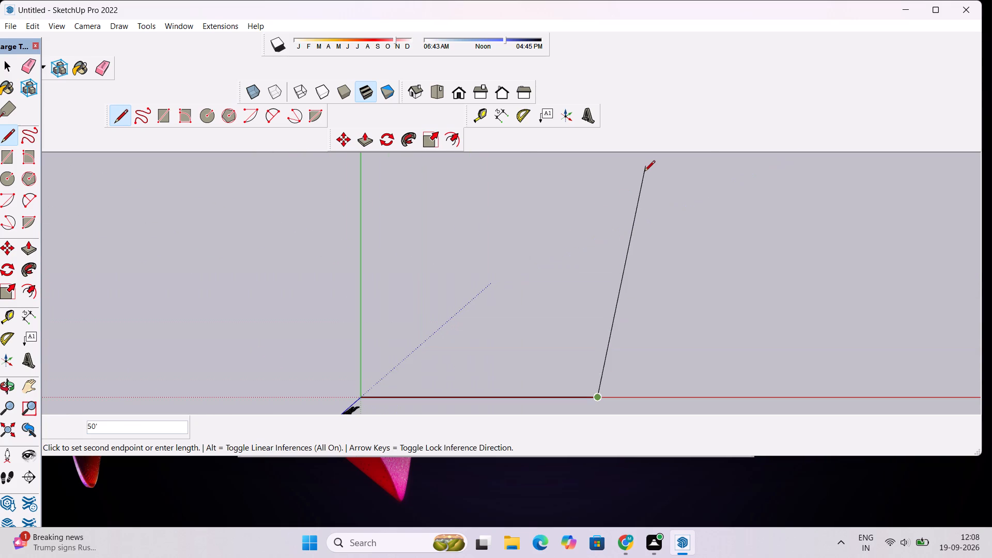
{"action": "scroll", "coordinate": [644, 172], "scroll_direction": "up", "scroll_amount": 1}
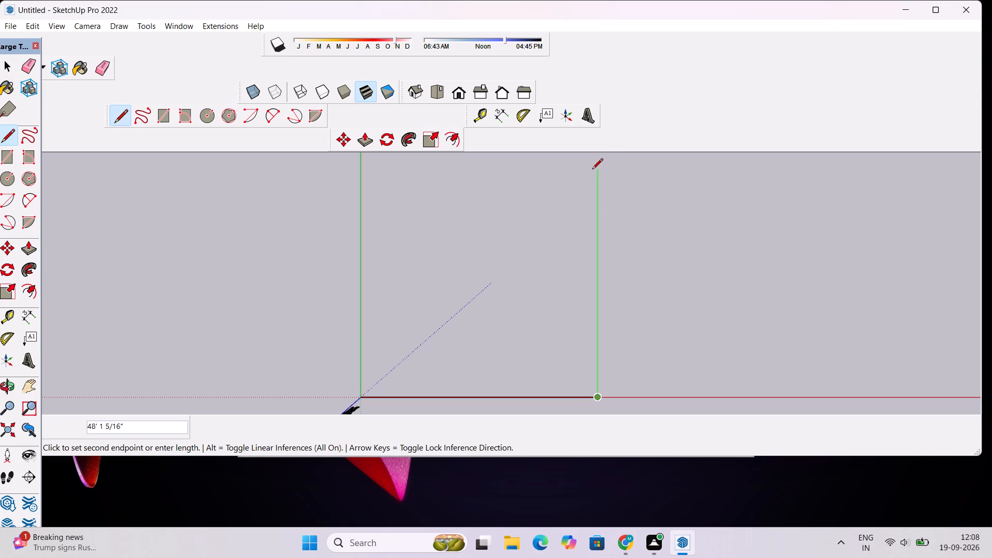
{"action": "type", "text": "40'"}
{"action": "key", "text": "Return"}
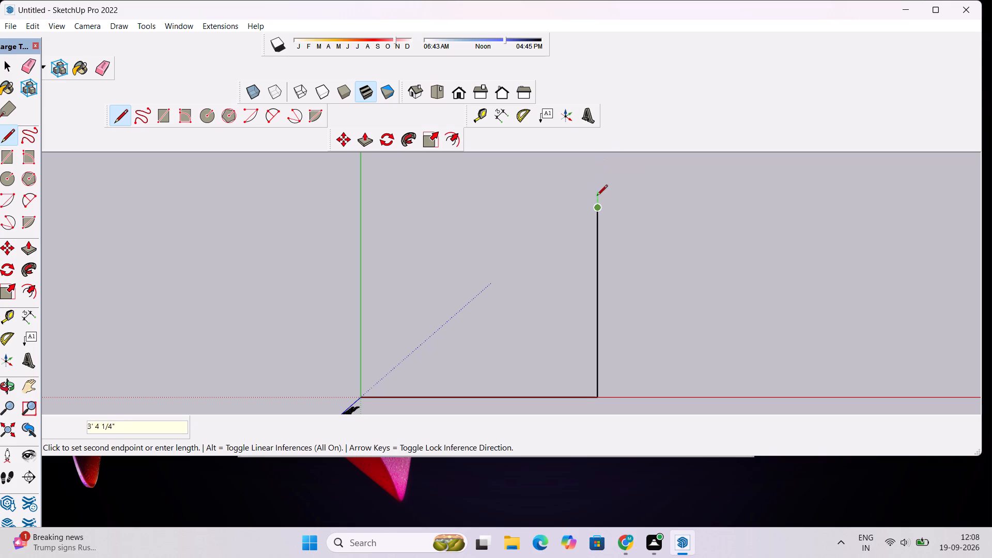
Draw the remaining 50' and 40' sides, closing the rectangle at its starting point beside the origin.
{"action": "scroll", "coordinate": [597, 202], "scroll_direction": "down", "scroll_amount": 6}
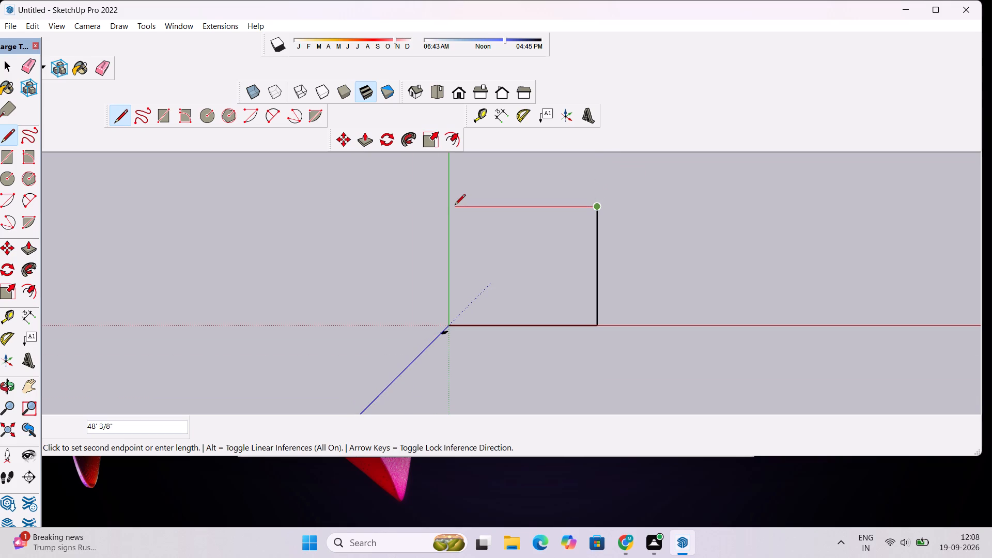
{"action": "scroll", "coordinate": [447, 360], "scroll_direction": "up", "scroll_amount": 5}
{"action": "scroll", "coordinate": [468, 289], "scroll_direction": "up", "scroll_amount": 12}
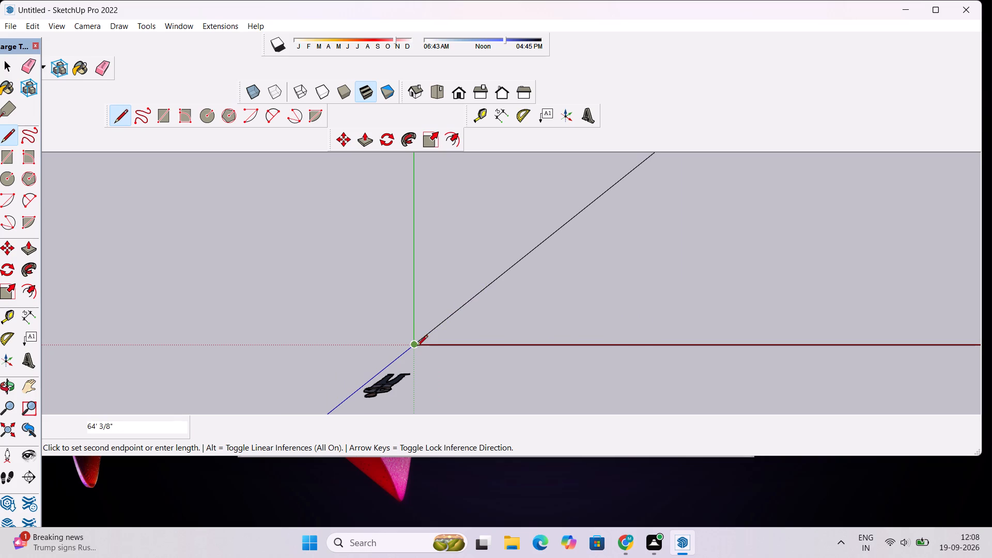
{"action": "scroll", "coordinate": [414, 318], "scroll_direction": "down", "scroll_amount": 20}
{"action": "scroll", "coordinate": [414, 318], "scroll_direction": "down", "scroll_amount": 4}
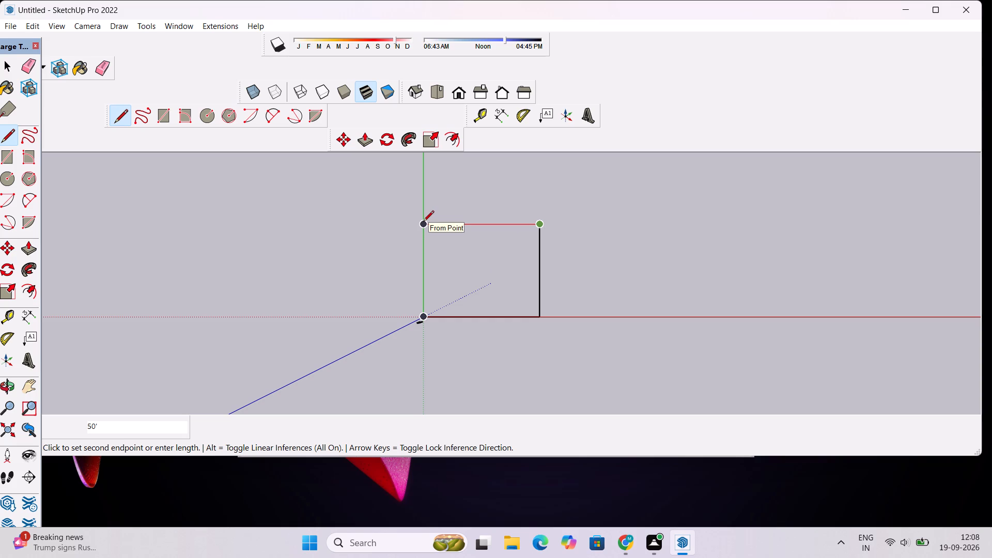
{"action": "scroll", "coordinate": [423, 222], "scroll_direction": "up", "scroll_amount": 10}
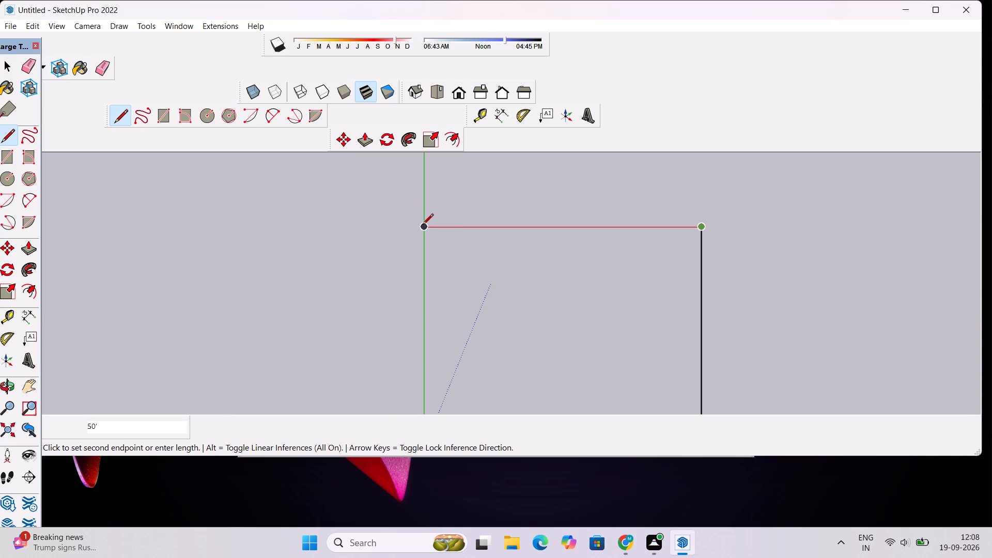
{"action": "left_click", "coordinate": [423, 229]}
{"action": "scroll", "coordinate": [423, 230], "scroll_direction": "down", "scroll_amount": 18}
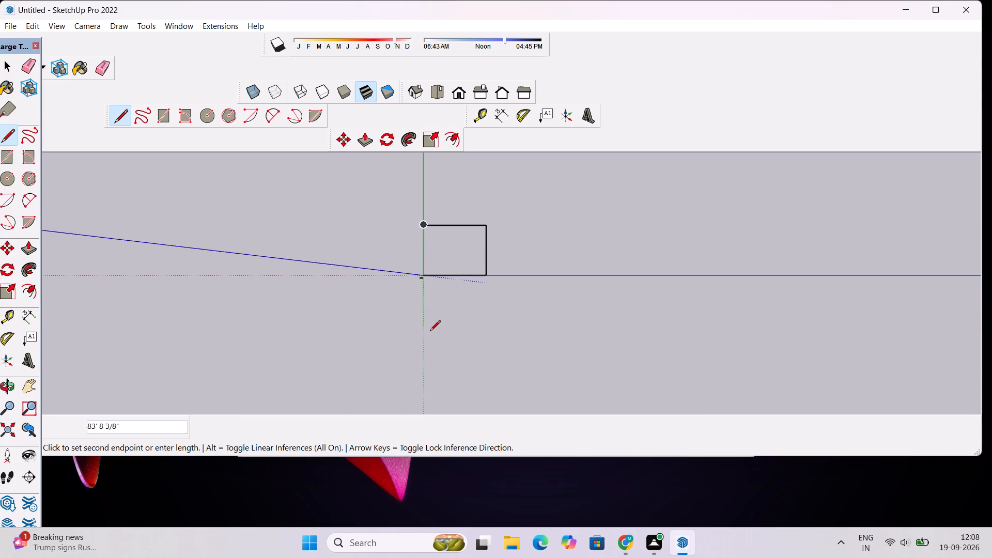
{"action": "scroll", "coordinate": [430, 332], "scroll_direction": "up", "scroll_amount": 6}
{"action": "scroll", "coordinate": [426, 215], "scroll_direction": "up", "scroll_amount": 12}
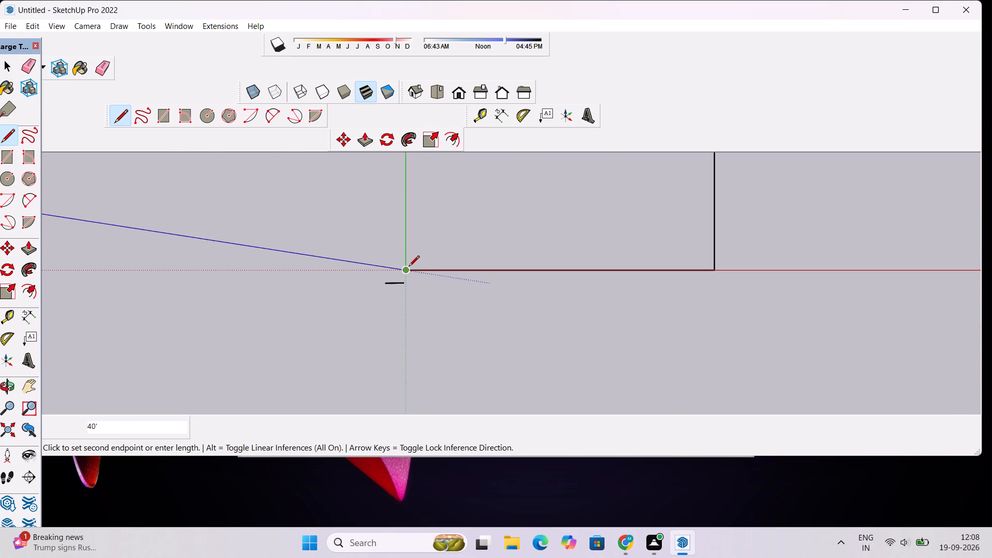
{"action": "left_click", "coordinate": [404, 274]}
{"action": "key", "text": "space"}
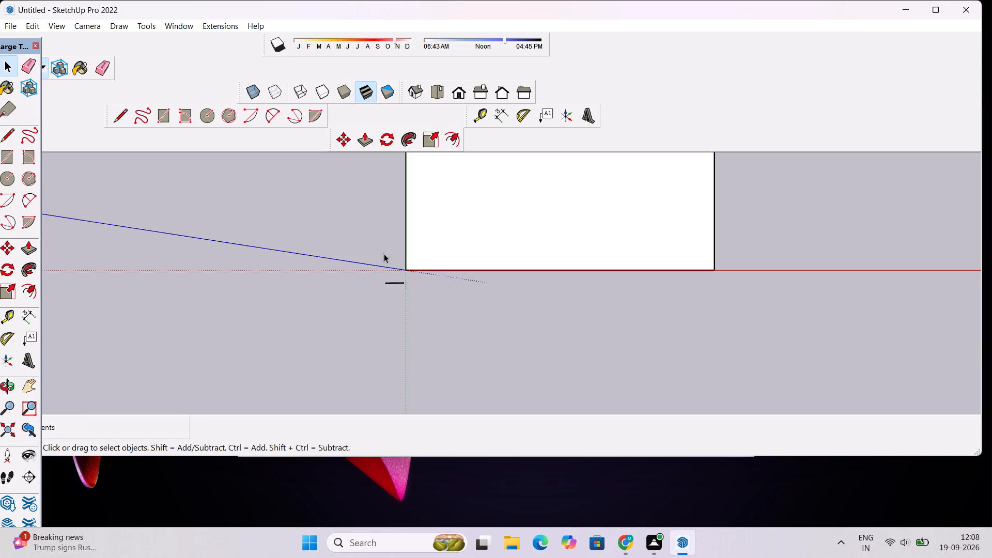
Examine the closed rectangular face near the origin from several angles and distances.
{"action": "scroll", "coordinate": [385, 254], "scroll_direction": "down", "scroll_amount": 10}
{"action": "scroll", "coordinate": [451, 254], "scroll_direction": "down", "scroll_amount": 8}
{"action": "scroll", "coordinate": [462, 179], "scroll_direction": "up", "scroll_amount": 5}
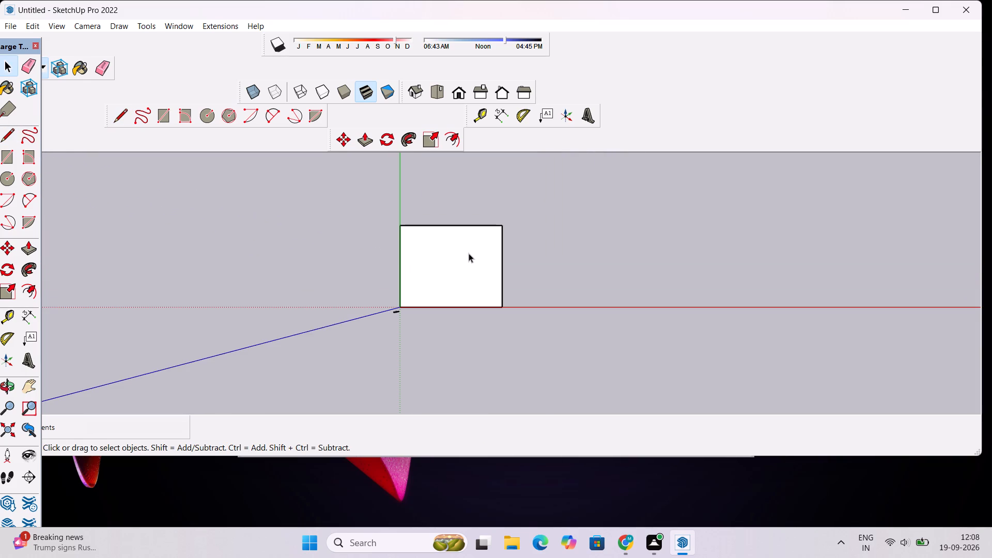
{"action": "key", "text": "o"}
{"action": "left_click_drag", "start_coordinate": [430, 336], "coordinate": [430, 204]}
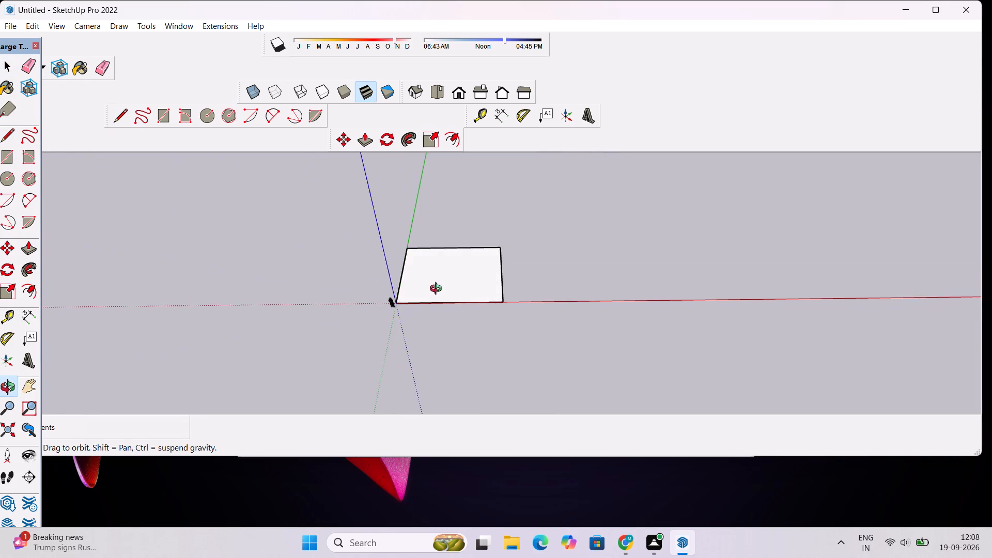
{"action": "scroll", "coordinate": [439, 293], "scroll_direction": "up", "scroll_amount": 9}
{"action": "left_click_drag", "start_coordinate": [446, 288], "coordinate": [383, 287], "text": "shift"}
{"action": "scroll", "coordinate": [374, 263], "scroll_direction": "down", "scroll_amount": 7}
{"action": "left_click_drag", "start_coordinate": [404, 321], "coordinate": [468, 259]}
{"action": "scroll", "coordinate": [471, 252], "scroll_direction": "down", "scroll_amount": 6, "text": "shift"}
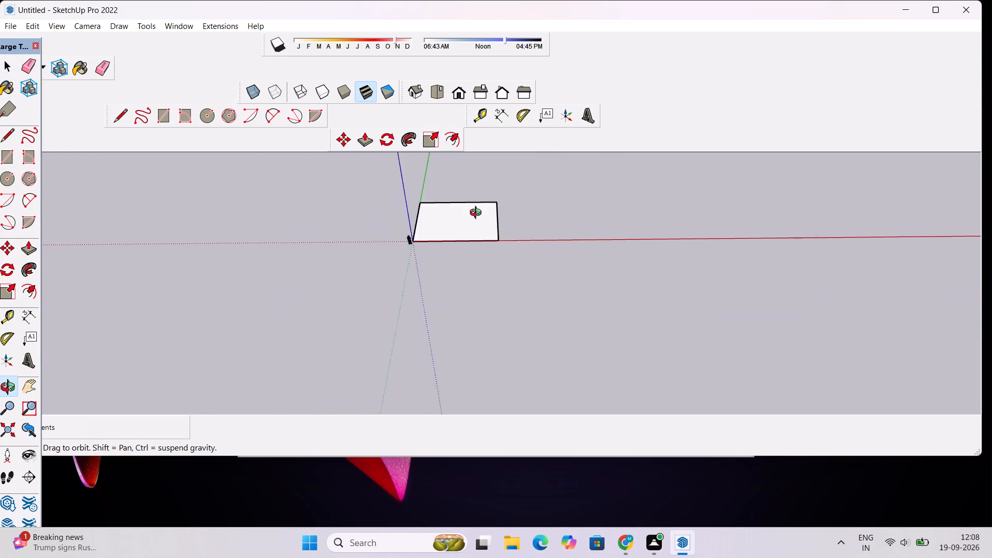
{"action": "left_click_drag", "start_coordinate": [478, 214], "coordinate": [472, 347]}
{"action": "scroll", "coordinate": [463, 210], "scroll_direction": "up", "scroll_amount": 6}
{"action": "left_click_drag", "start_coordinate": [436, 270], "coordinate": [461, 256]}
{"action": "left_click_drag", "start_coordinate": [471, 251], "coordinate": [460, 272], "text": "shift"}
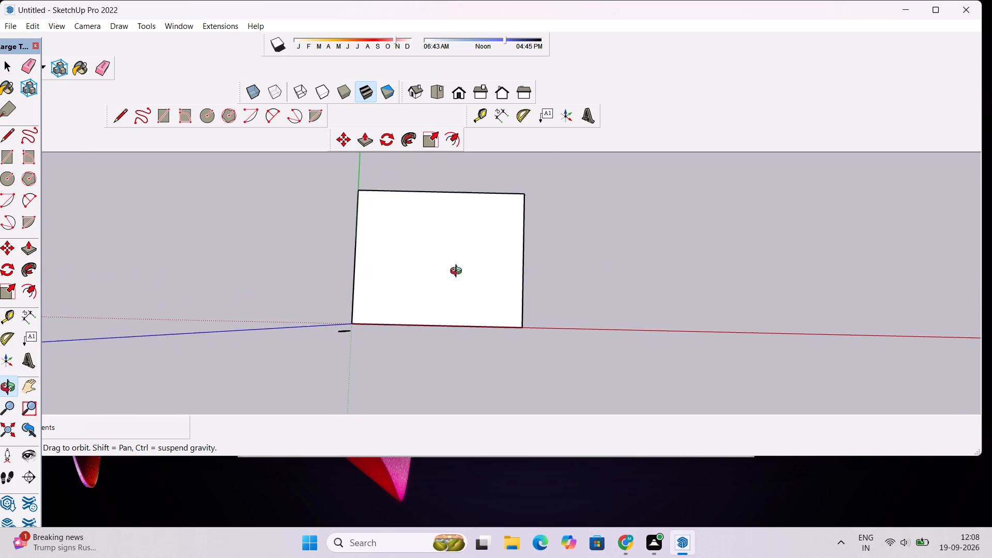
{"action": "scroll", "coordinate": [458, 272], "scroll_direction": "up", "scroll_amount": 4}
{"action": "left_click_drag", "start_coordinate": [471, 287], "coordinate": [491, 280]}
{"action": "left_click_drag", "start_coordinate": [491, 289], "coordinate": [474, 266]}
{"action": "scroll", "coordinate": [473, 263], "scroll_direction": "down", "scroll_amount": 7}
{"action": "left_click_drag", "start_coordinate": [488, 274], "coordinate": [491, 285], "text": "shift"}
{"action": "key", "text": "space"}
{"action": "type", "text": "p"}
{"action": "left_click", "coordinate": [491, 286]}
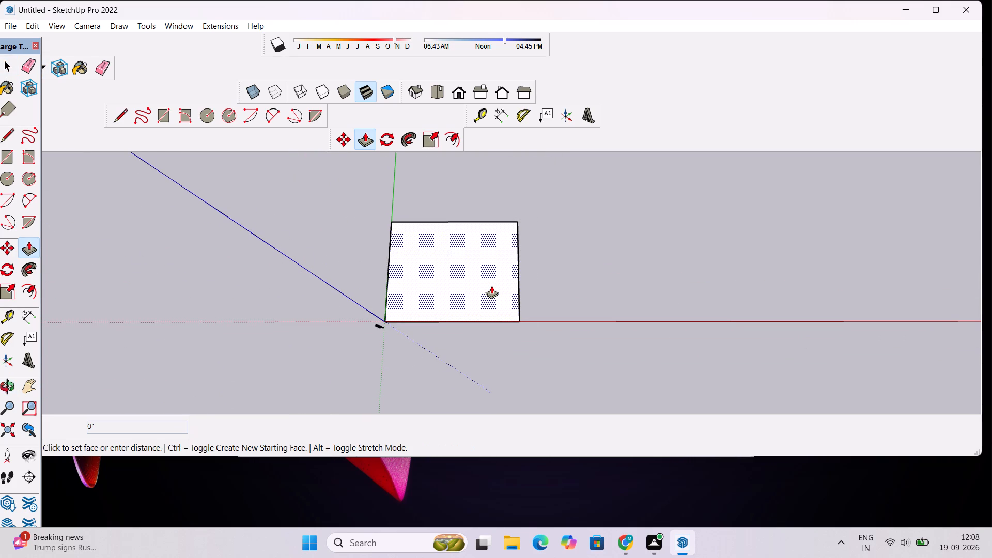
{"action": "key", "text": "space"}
Move the rectangular face together with its edges about 45' 3 1/2" along the red axis, away from the origin.
{"action": "double_click", "coordinate": [500, 272]}
{"action": "key", "text": "m"}
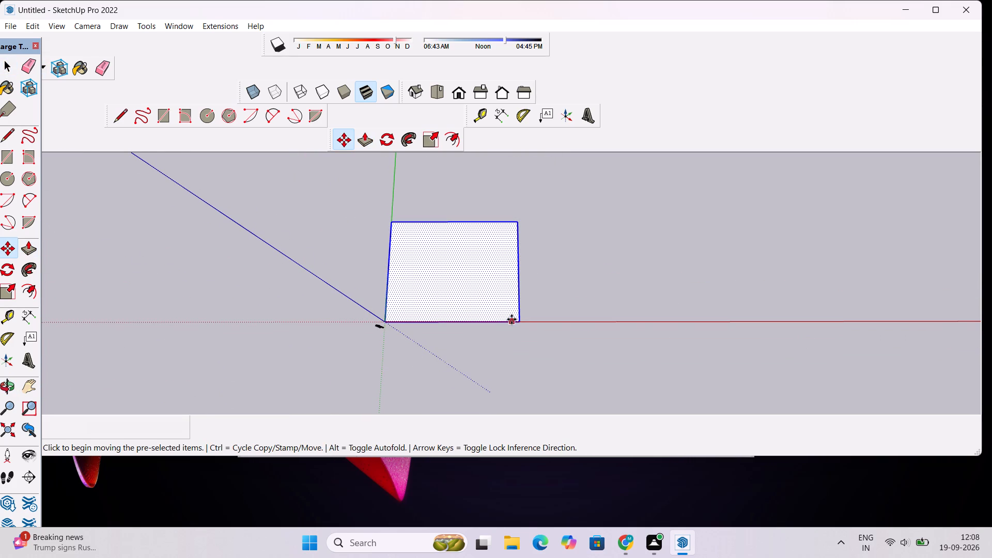
{"action": "left_click", "coordinate": [519, 319]}
{"action": "left_click", "coordinate": [641, 321]}
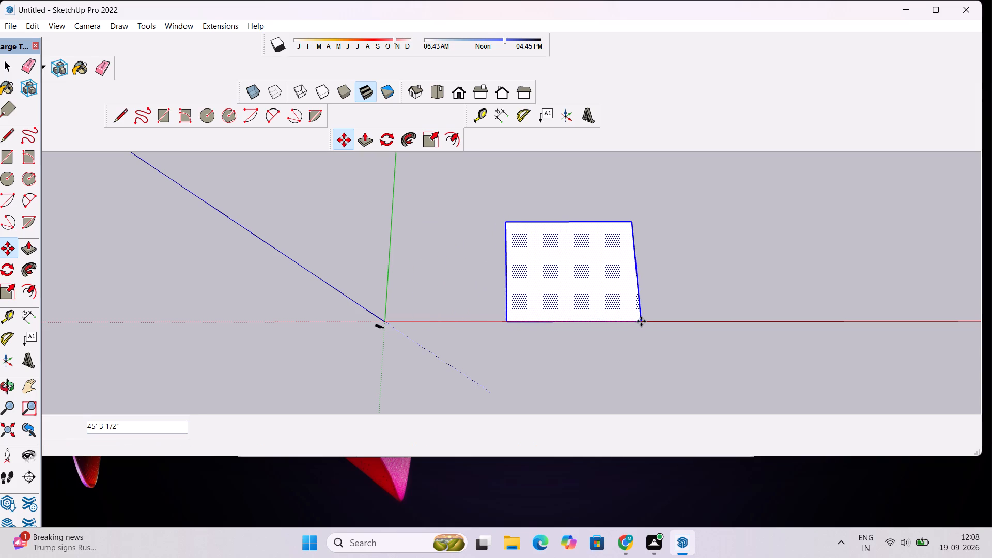
Move the rectangular face with its edges about 13' 11 1/4" along the green axis, away from the red axis.
{"action": "scroll", "coordinate": [642, 321], "scroll_direction": "up", "scroll_amount": 1}
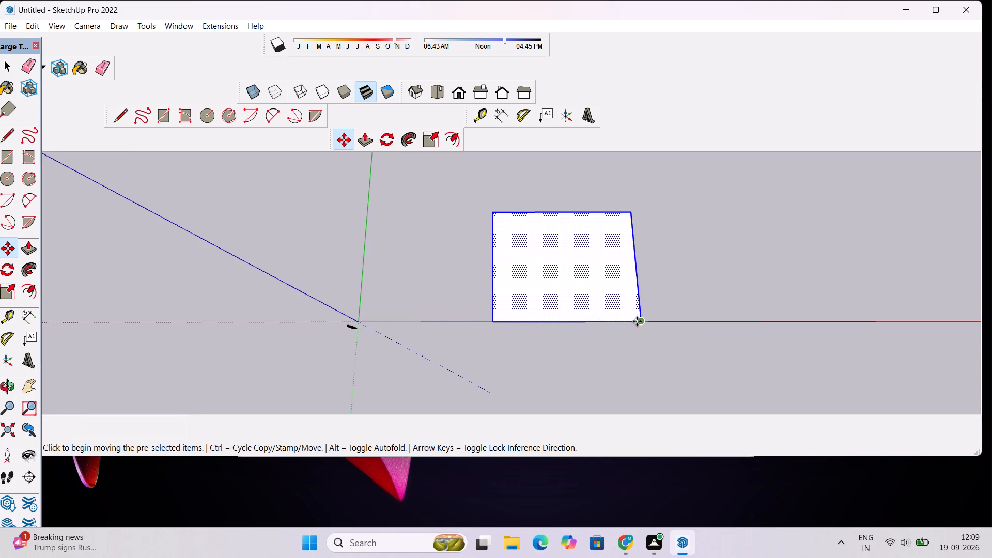
{"action": "left_click", "coordinate": [637, 321]}
{"action": "left_click", "coordinate": [634, 282]}
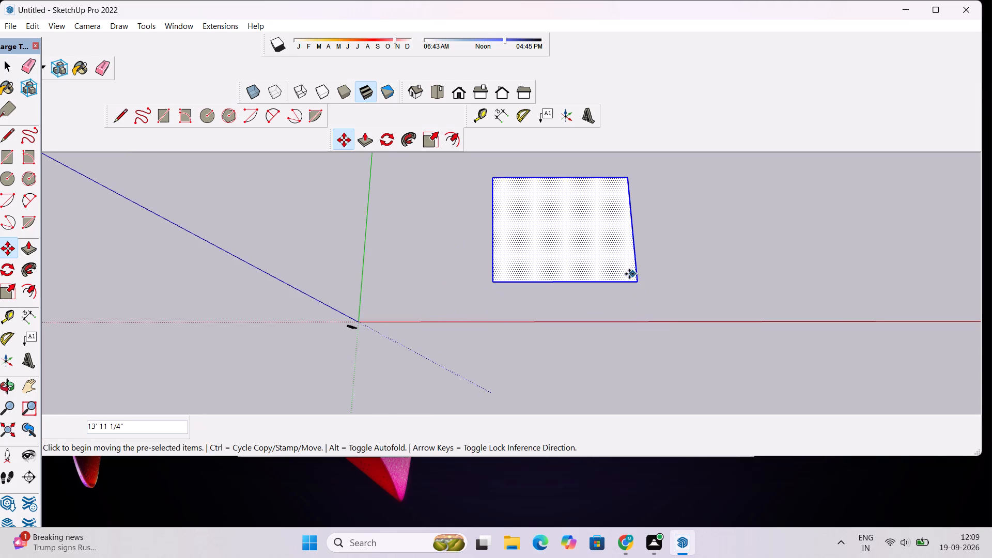
{"action": "key", "text": "space"}
Push/Pull the rectangular face upward by 1' to make a thin slab.
{"action": "key", "text": "p"}
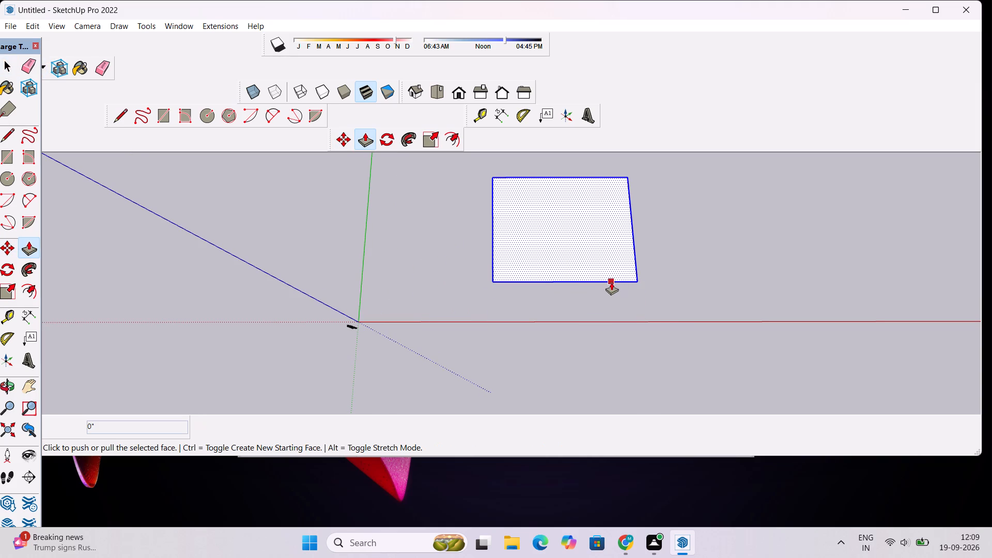
{"action": "key", "text": "o"}
{"action": "scroll", "coordinate": [608, 283], "scroll_direction": "down", "scroll_amount": 5}
{"action": "left_click_drag", "start_coordinate": [615, 272], "coordinate": [565, 308], "text": "shift"}
{"action": "scroll", "coordinate": [564, 308], "scroll_direction": "up", "scroll_amount": 10}
{"action": "left_click_drag", "start_coordinate": [556, 325], "coordinate": [556, 289]}
{"action": "scroll", "coordinate": [556, 280], "scroll_direction": "down", "scroll_amount": 9}
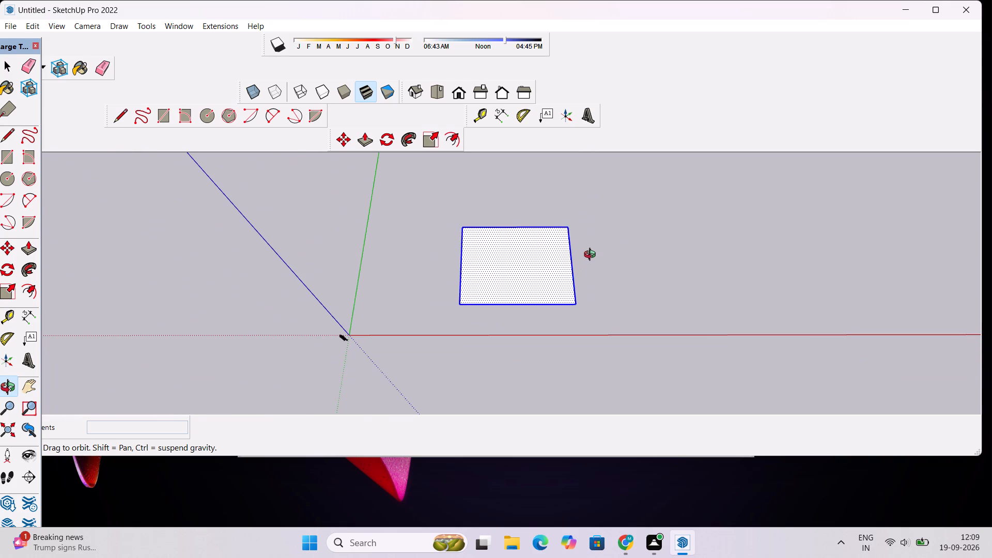
{"action": "scroll", "coordinate": [580, 269], "scroll_direction": "down", "scroll_amount": 5}
{"action": "left_click", "coordinate": [575, 292]}
{"action": "scroll", "coordinate": [575, 277], "scroll_direction": "up", "scroll_amount": 1}
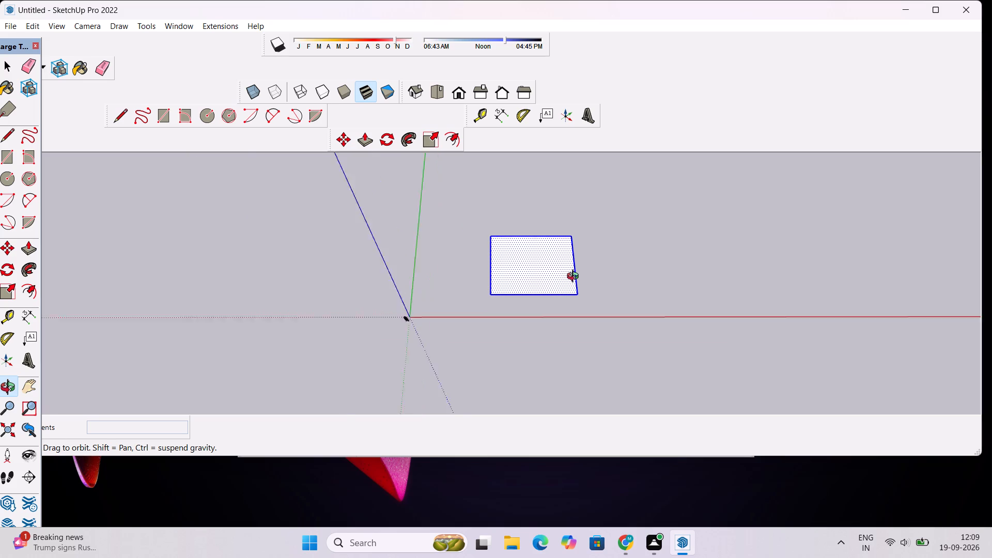
{"action": "scroll", "coordinate": [575, 277], "scroll_direction": "up", "scroll_amount": 6}
{"action": "left_click_drag", "start_coordinate": [568, 260], "coordinate": [638, 264], "text": "shift"}
{"action": "left_click_drag", "start_coordinate": [641, 271], "coordinate": [618, 280], "text": "shift"}
{"action": "scroll", "coordinate": [613, 280], "scroll_direction": "down", "scroll_amount": 3}
{"action": "scroll", "coordinate": [605, 285], "scroll_direction": "up", "scroll_amount": 5}
{"action": "left_click_drag", "start_coordinate": [605, 284], "coordinate": [591, 286], "text": "shift"}
{"action": "key", "text": "p"}
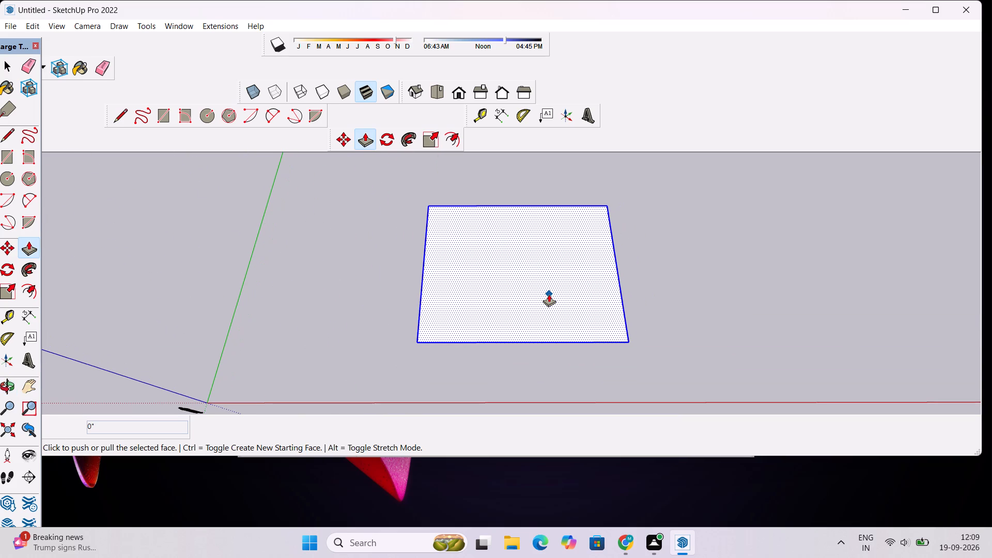
{"action": "left_click", "coordinate": [548, 294]}
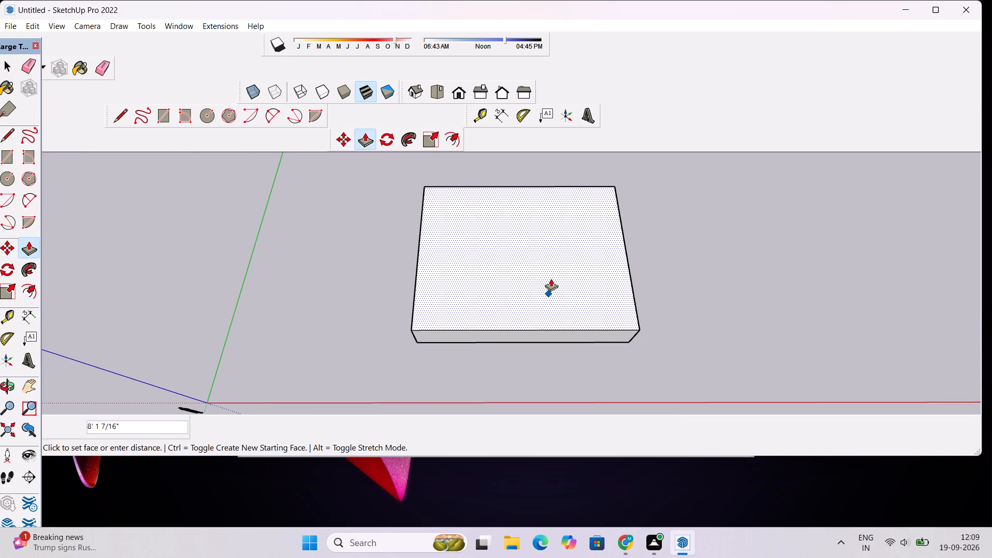
{"action": "type", "text": "1'"}
{"action": "key", "text": "Return"}
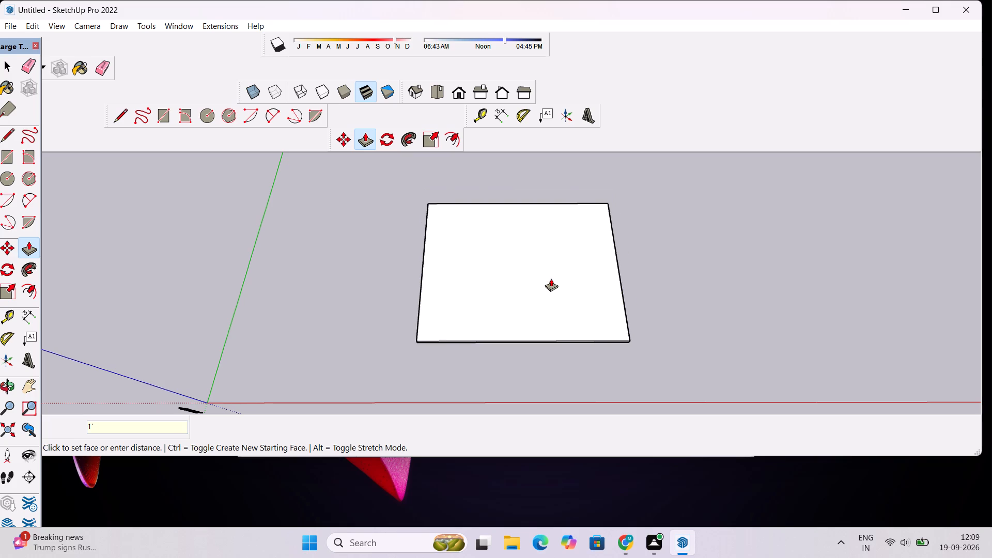
Examine the slab's top, its edges and its placement relative to the axes from several angles and distances.
{"action": "key", "text": "o"}
{"action": "left_click_drag", "start_coordinate": [519, 360], "coordinate": [536, 254]}
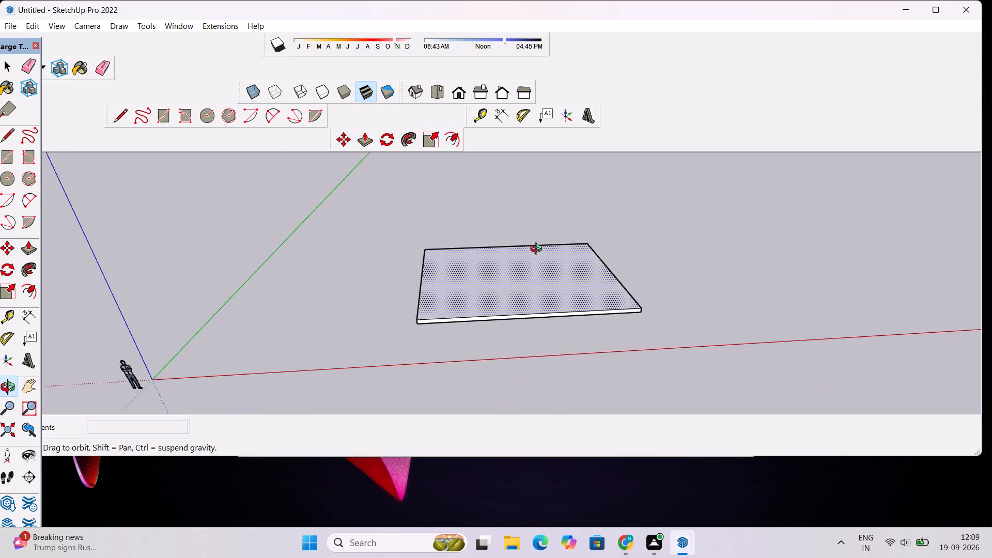
{"action": "scroll", "coordinate": [538, 263], "scroll_direction": "up", "scroll_amount": 5}
{"action": "scroll", "coordinate": [545, 265], "scroll_direction": "down", "scroll_amount": 6}
{"action": "left_click_drag", "start_coordinate": [648, 279], "coordinate": [549, 288]}
{"action": "scroll", "coordinate": [545, 260], "scroll_direction": "down", "scroll_amount": 12}
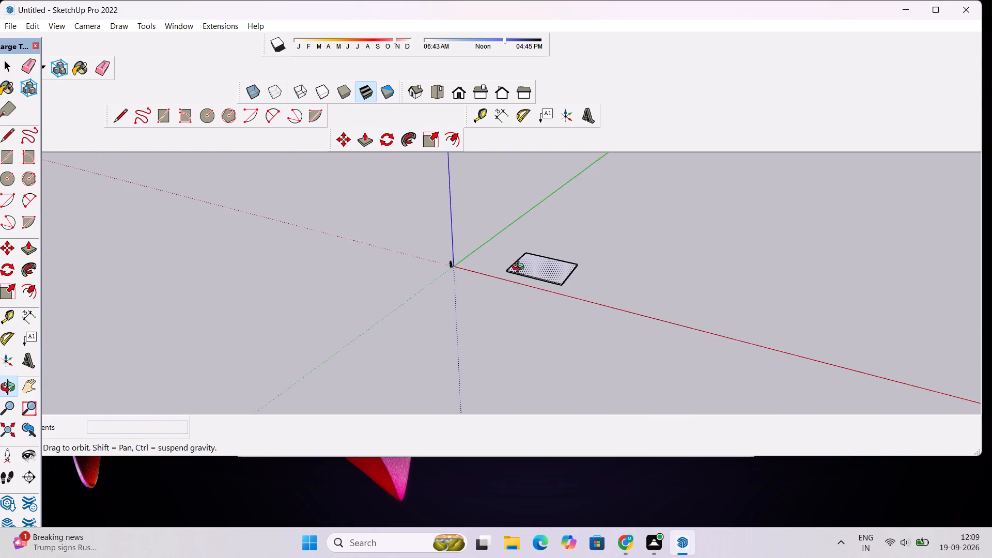
{"action": "left_click_drag", "start_coordinate": [520, 268], "coordinate": [602, 284]}
{"action": "scroll", "coordinate": [562, 276], "scroll_direction": "up", "scroll_amount": 4}
{"action": "left_click_drag", "start_coordinate": [542, 272], "coordinate": [506, 304], "text": "shift"}
{"action": "scroll", "coordinate": [504, 302], "scroll_direction": "up", "scroll_amount": 1}
{"action": "left_click_drag", "start_coordinate": [603, 250], "coordinate": [552, 279]}
{"action": "scroll", "coordinate": [508, 292], "scroll_direction": "up", "scroll_amount": 5}
{"action": "scroll", "coordinate": [567, 339], "scroll_direction": "down", "scroll_amount": 6}
{"action": "scroll", "coordinate": [565, 331], "scroll_direction": "up", "scroll_amount": 1}
{"action": "scroll", "coordinate": [563, 321], "scroll_direction": "down", "scroll_amount": 2}
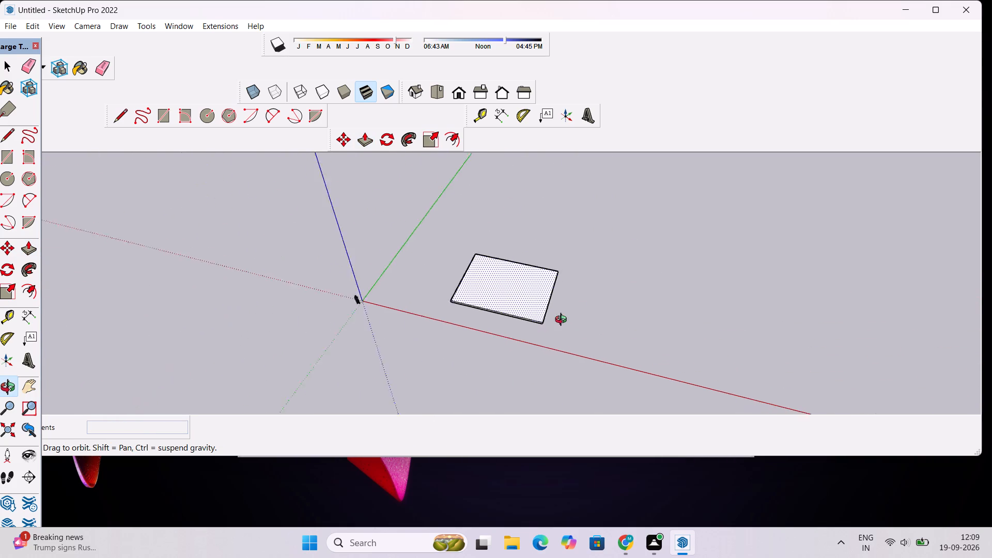
{"action": "scroll", "coordinate": [563, 321], "scroll_direction": "down", "scroll_amount": 1}
{"action": "left_click_drag", "start_coordinate": [530, 337], "coordinate": [566, 246]}
{"action": "scroll", "coordinate": [566, 246], "scroll_direction": "up", "scroll_amount": 2}
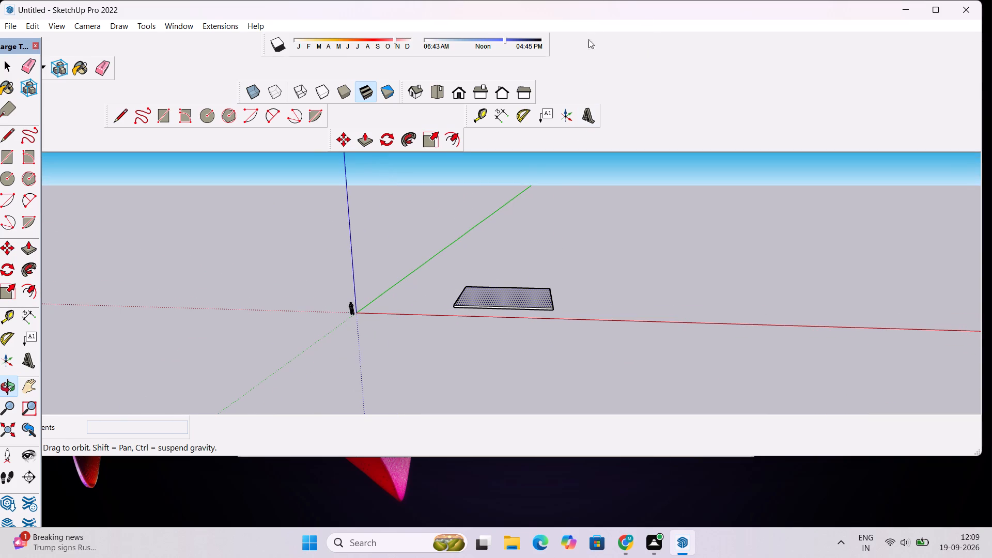
{"action": "scroll", "coordinate": [562, 185], "scroll_direction": "down", "scroll_amount": 9}
{"action": "left_click_drag", "start_coordinate": [556, 253], "coordinate": [560, 312]}
{"action": "scroll", "coordinate": [537, 234], "scroll_direction": "up", "scroll_amount": 12}
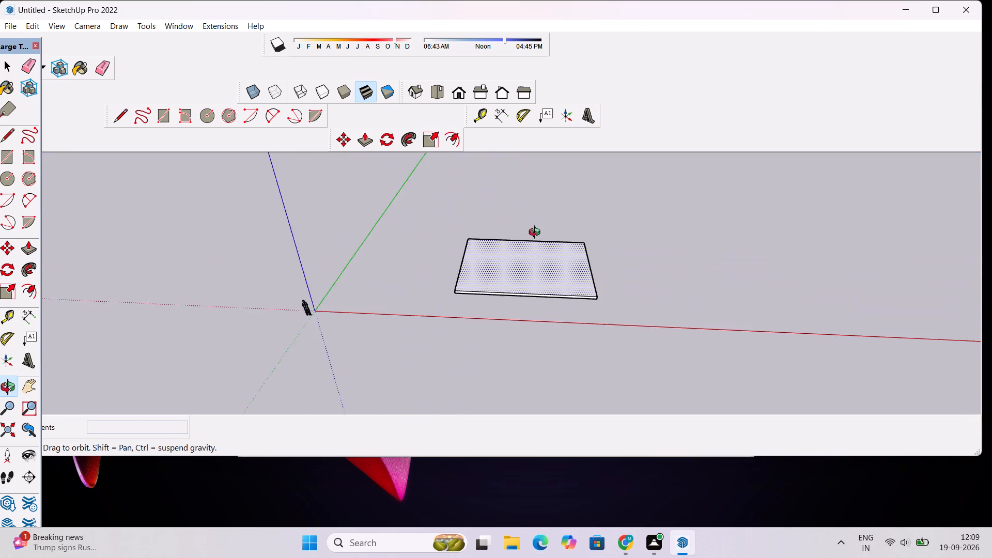
{"action": "scroll", "coordinate": [537, 234], "scroll_direction": "up", "scroll_amount": 10}
{"action": "scroll", "coordinate": [537, 251], "scroll_direction": "down", "scroll_amount": 11}
{"action": "left_click_drag", "start_coordinate": [497, 327], "coordinate": [537, 251]}
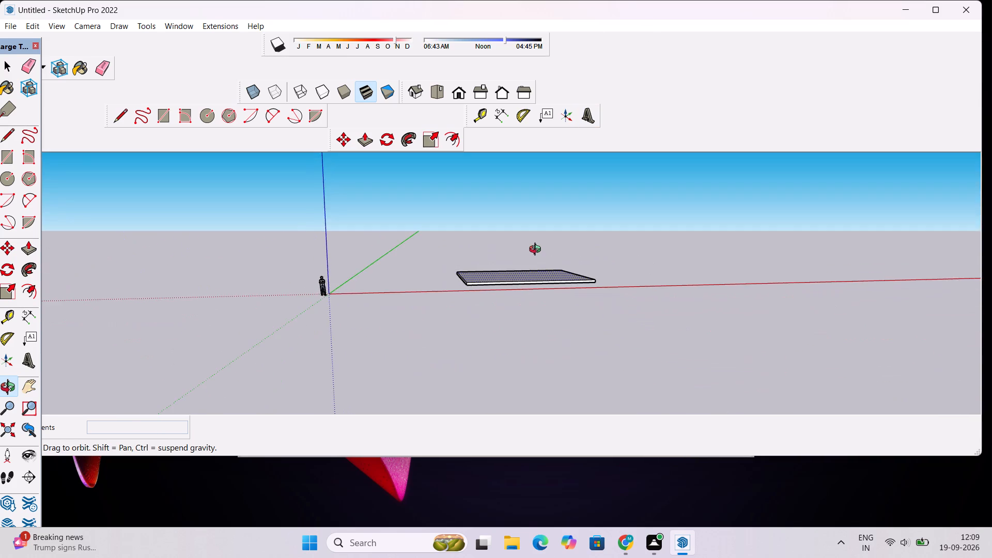
{"action": "scroll", "coordinate": [537, 251], "scroll_direction": "up", "scroll_amount": 1}
{"action": "left_click_drag", "start_coordinate": [568, 267], "coordinate": [496, 316]}
{"action": "scroll", "coordinate": [495, 315], "scroll_direction": "up", "scroll_amount": 12}
{"action": "scroll", "coordinate": [469, 299], "scroll_direction": "down", "scroll_amount": 6}
{"action": "left_click_drag", "start_coordinate": [427, 295], "coordinate": [663, 306]}
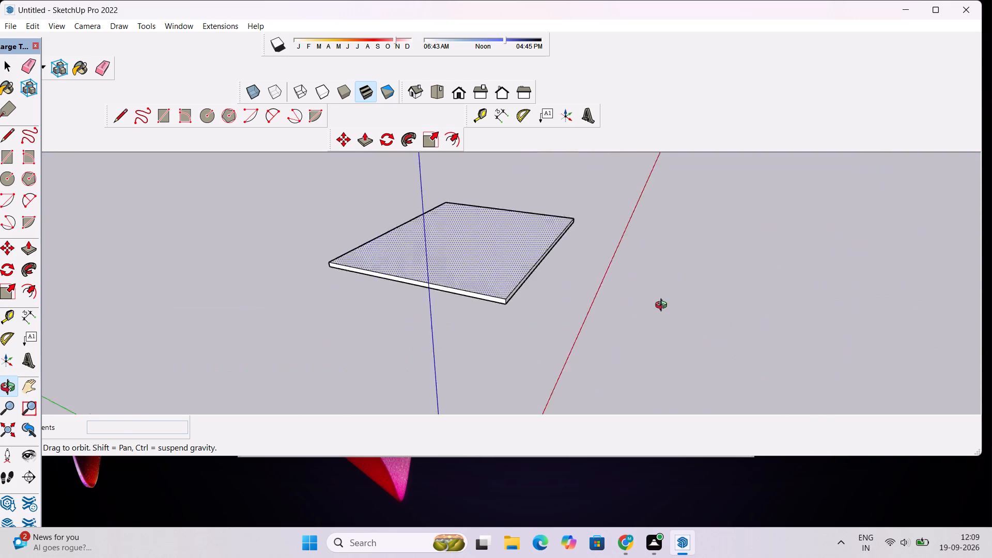
{"action": "left_click_drag", "start_coordinate": [663, 306], "coordinate": [530, 300]}
{"action": "scroll", "coordinate": [524, 293], "scroll_direction": "down", "scroll_amount": 6}
{"action": "left_click_drag", "start_coordinate": [583, 288], "coordinate": [538, 302]}
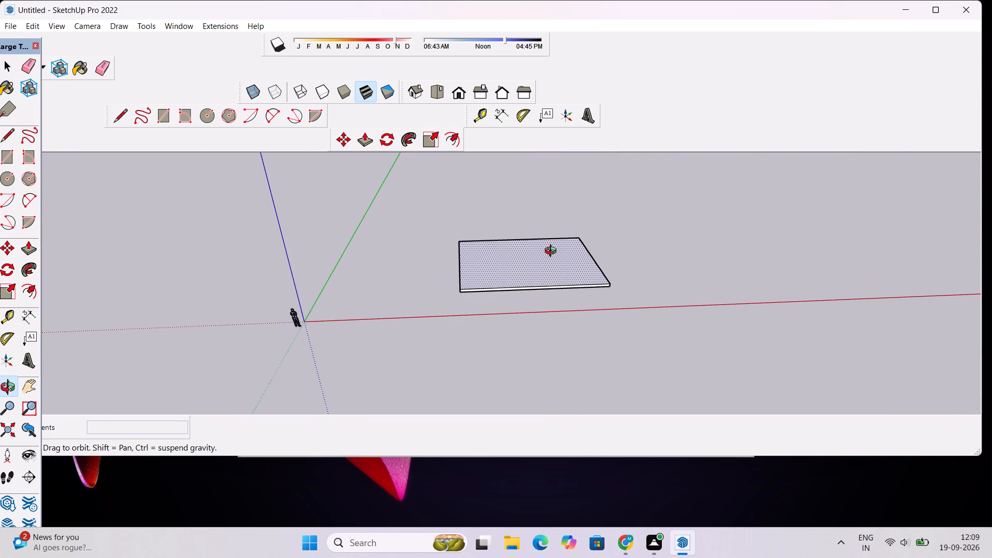
{"action": "scroll", "coordinate": [555, 254], "scroll_direction": "down", "scroll_amount": 4}
{"action": "left_click_drag", "start_coordinate": [554, 258], "coordinate": [556, 324]}
{"action": "scroll", "coordinate": [551, 241], "scroll_direction": "up", "scroll_amount": 10}
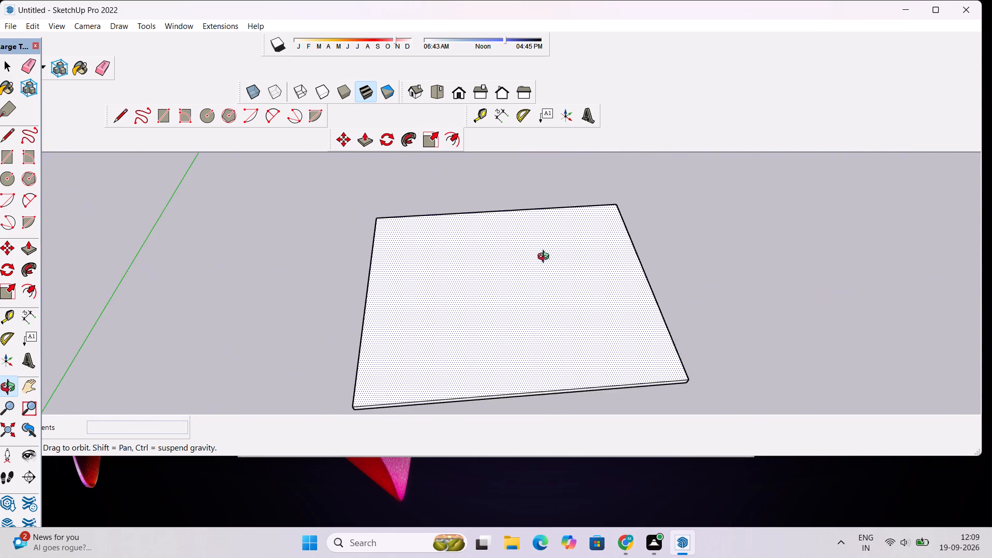
{"action": "scroll", "coordinate": [542, 260], "scroll_direction": "down", "scroll_amount": 6}
{"action": "scroll", "coordinate": [542, 259], "scroll_direction": "up", "scroll_amount": 1}
{"action": "scroll", "coordinate": [541, 259], "scroll_direction": "down", "scroll_amount": 4}
{"action": "left_click_drag", "start_coordinate": [495, 350], "coordinate": [494, 263]}
{"action": "scroll", "coordinate": [494, 265], "scroll_direction": "up", "scroll_amount": 5}
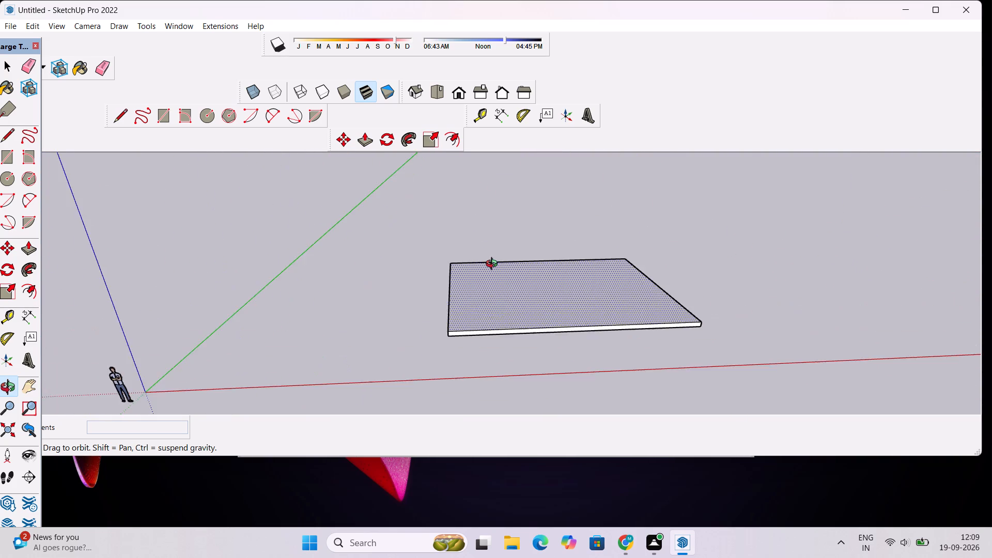
{"action": "scroll", "coordinate": [494, 265], "scroll_direction": "down", "scroll_amount": 6}
{"action": "left_click_drag", "start_coordinate": [529, 240], "coordinate": [519, 289]}
{"action": "scroll", "coordinate": [514, 280], "scroll_direction": "up", "scroll_amount": 2}
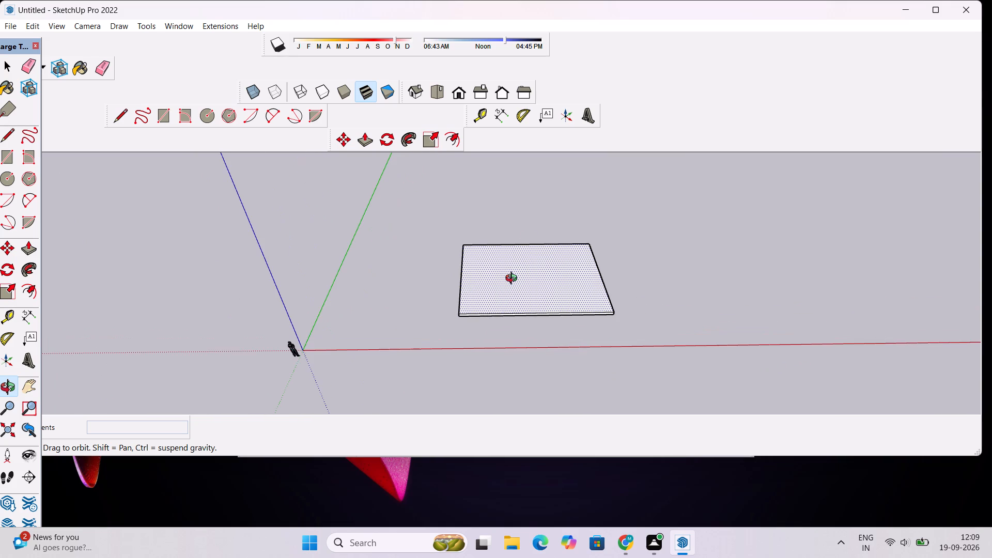
{"action": "scroll", "coordinate": [514, 280], "scroll_direction": "down", "scroll_amount": 1}
{"action": "left_click_drag", "start_coordinate": [514, 280], "coordinate": [514, 309]}
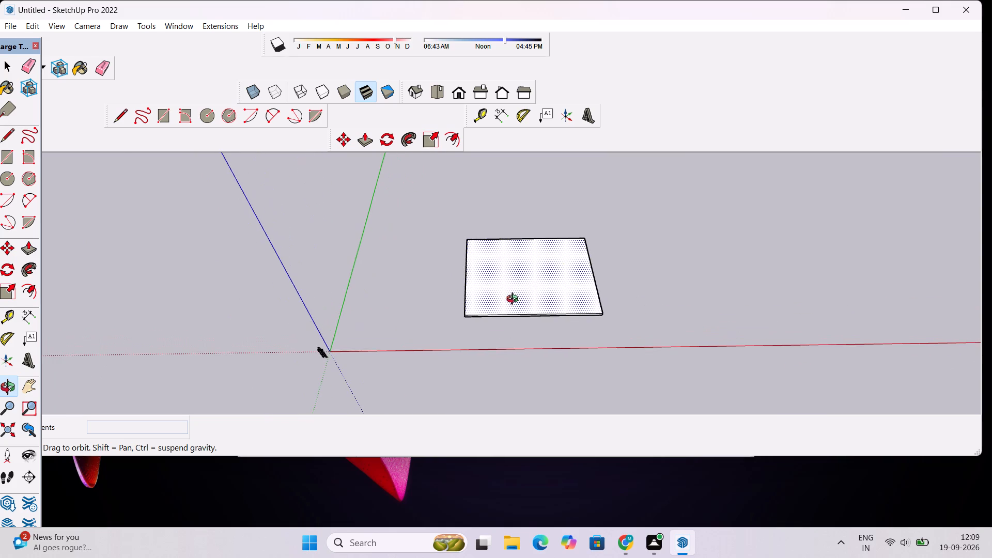
{"action": "scroll", "coordinate": [515, 299], "scroll_direction": "up", "scroll_amount": 3}
{"action": "left_click_drag", "start_coordinate": [536, 289], "coordinate": [512, 262]}
{"action": "left_click_drag", "start_coordinate": [511, 261], "coordinate": [482, 259], "text": "shift"}
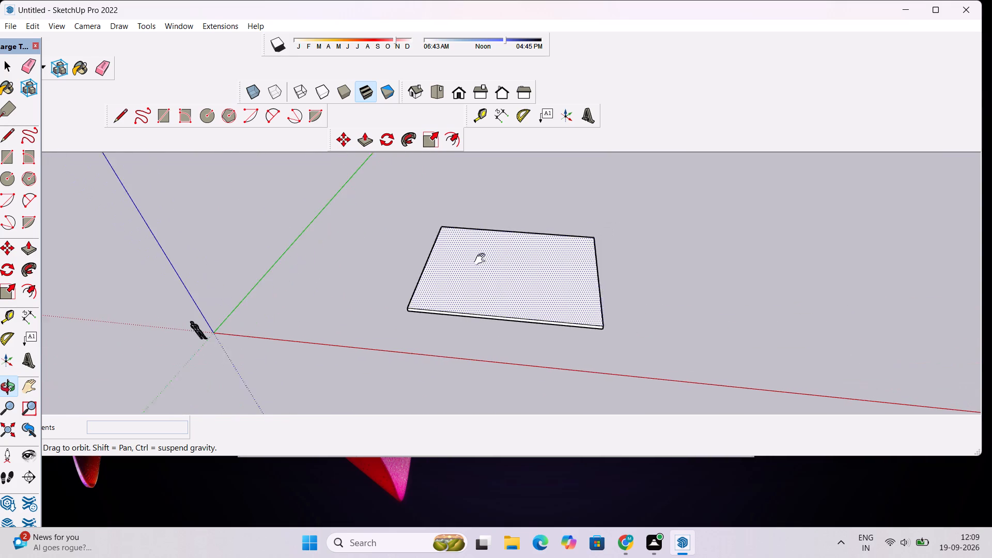
{"action": "left_click_drag", "start_coordinate": [482, 259], "coordinate": [471, 262], "text": "shift"}
{"action": "left_click_drag", "start_coordinate": [460, 287], "coordinate": [480, 293]}
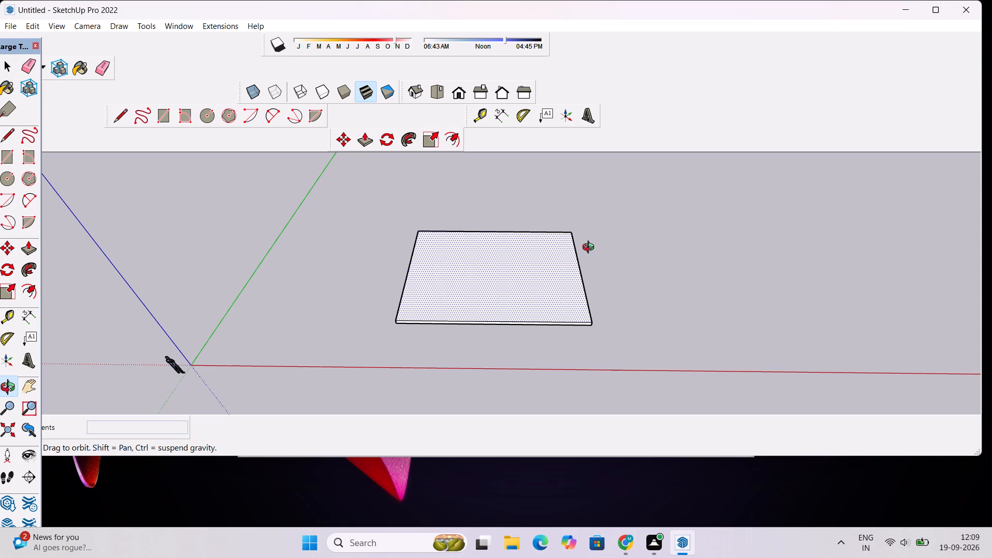
{"action": "scroll", "coordinate": [590, 257], "scroll_direction": "down", "scroll_amount": 5}
{"action": "left_click_drag", "start_coordinate": [590, 267], "coordinate": [587, 304]}
{"action": "scroll", "coordinate": [573, 293], "scroll_direction": "up", "scroll_amount": 2}
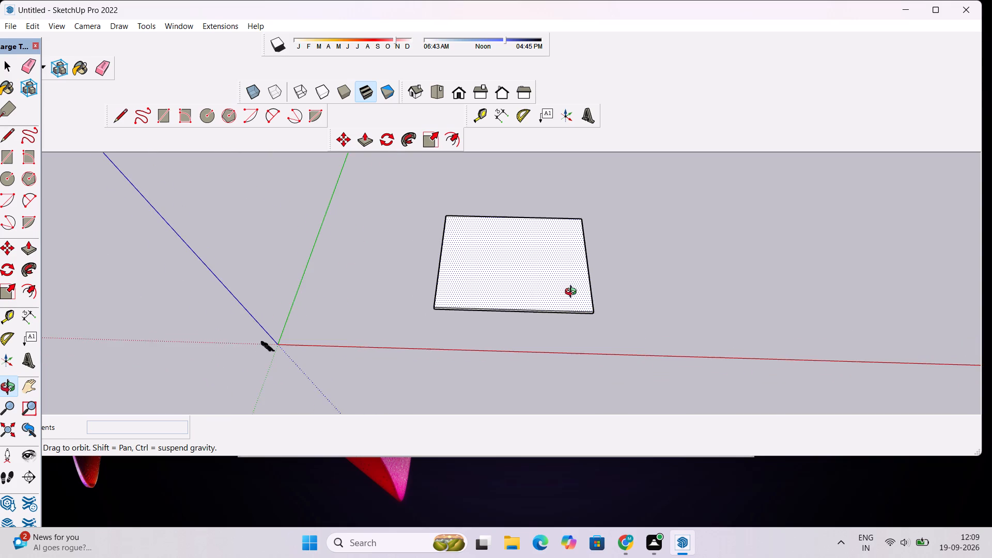
{"action": "left_click_drag", "start_coordinate": [575, 286], "coordinate": [543, 290]}
{"action": "left_click_drag", "start_coordinate": [535, 280], "coordinate": [584, 274], "text": "shift"}
{"action": "scroll", "coordinate": [584, 274], "scroll_direction": "up", "scroll_amount": 4}
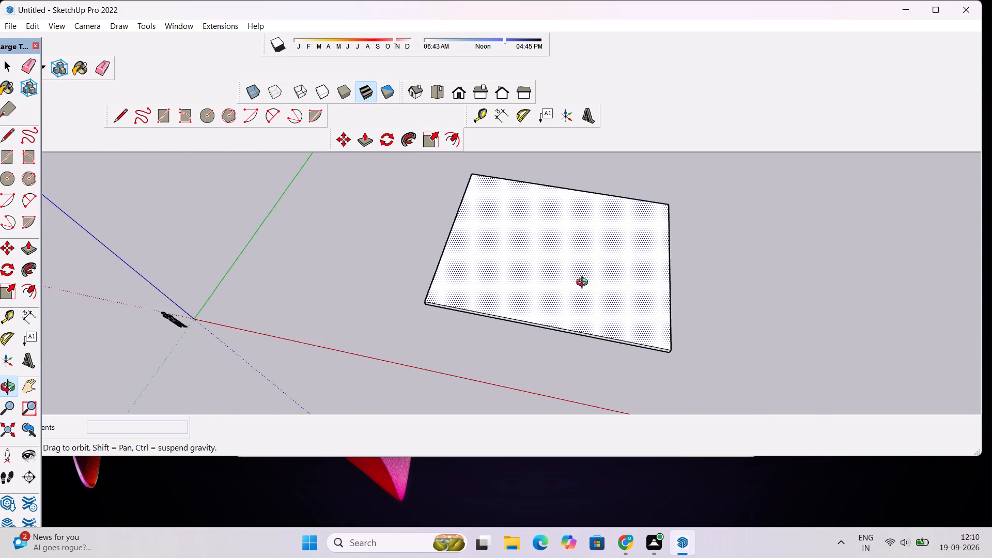
{"action": "left_click_drag", "start_coordinate": [583, 314], "coordinate": [622, 276]}
{"action": "scroll", "coordinate": [622, 276], "scroll_direction": "up", "scroll_amount": 1}
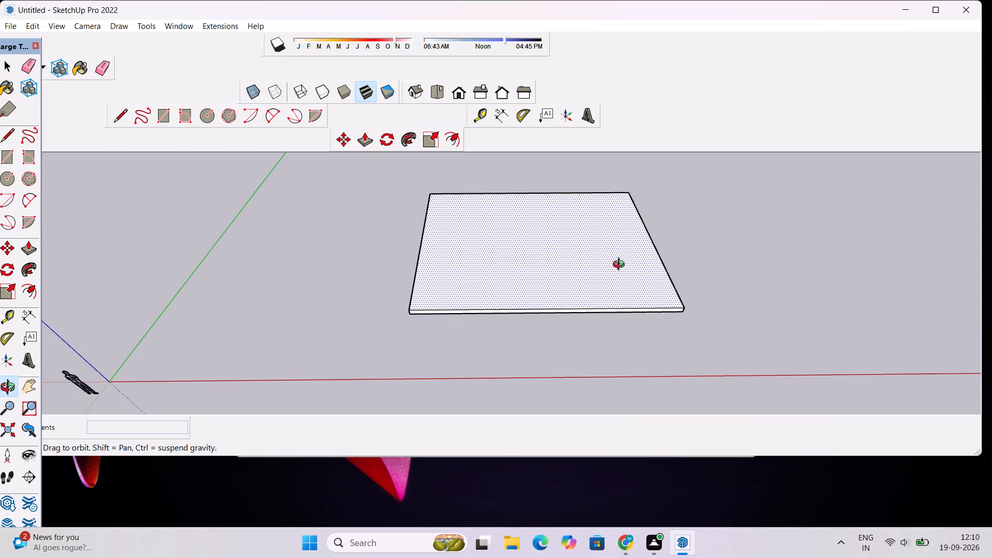
{"action": "left_click_drag", "start_coordinate": [622, 260], "coordinate": [579, 281], "text": "shift"}
{"action": "left_click_drag", "start_coordinate": [578, 285], "coordinate": [592, 267], "text": "shift"}
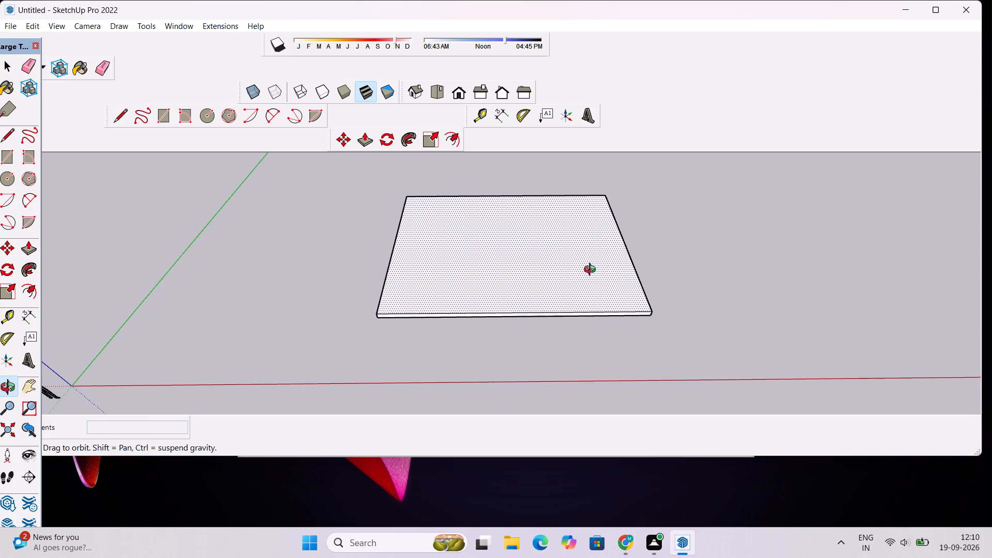
{"action": "scroll", "coordinate": [594, 277], "scroll_direction": "up", "scroll_amount": 1}
{"action": "scroll", "coordinate": [594, 277], "scroll_direction": "down", "scroll_amount": 3}
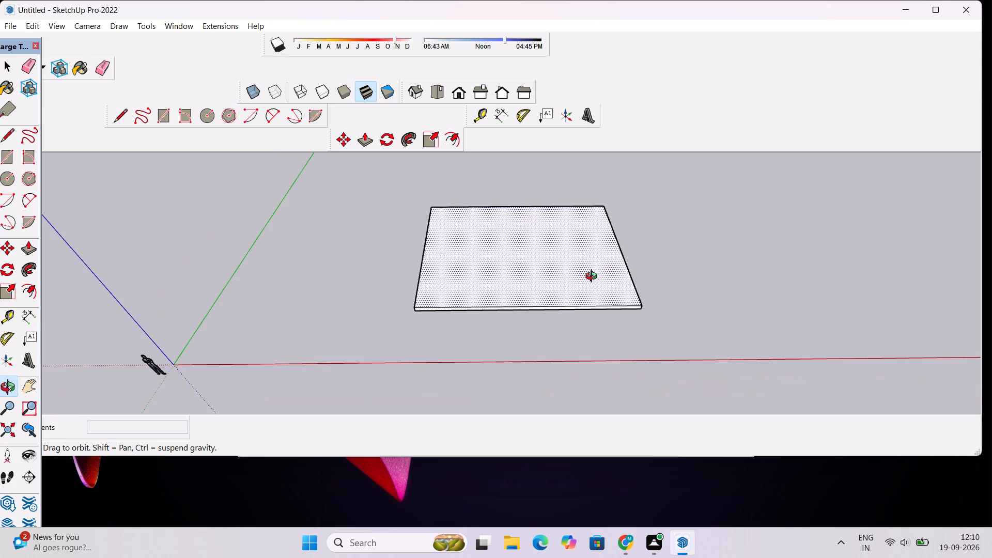
{"action": "left_click_drag", "start_coordinate": [594, 277], "coordinate": [592, 318]}
{"action": "scroll", "coordinate": [589, 307], "scroll_direction": "up", "scroll_amount": 4}
{"action": "left_click_drag", "start_coordinate": [571, 300], "coordinate": [633, 298], "text": "shift"}
{"action": "scroll", "coordinate": [635, 298], "scroll_direction": "down", "scroll_amount": 4}
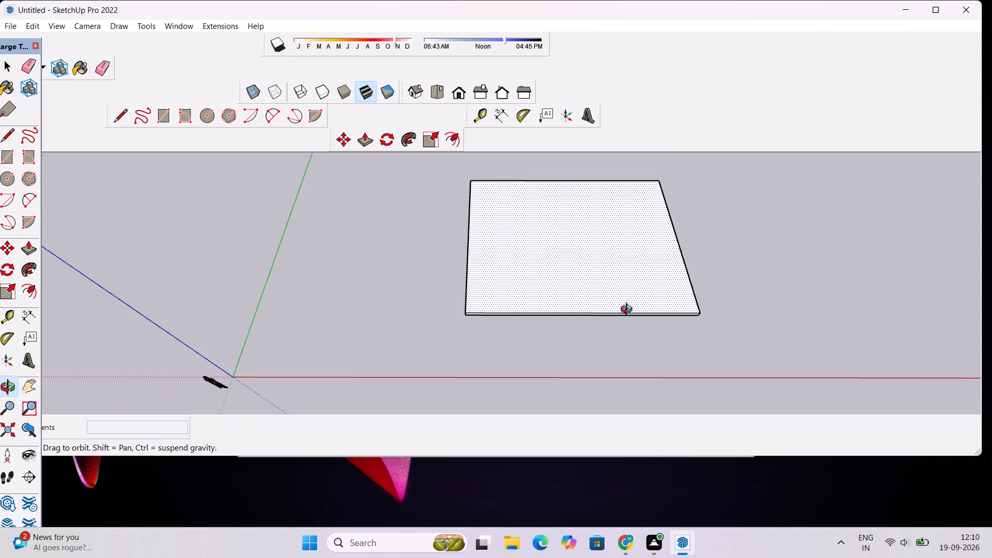
{"action": "left_click_drag", "start_coordinate": [588, 335], "coordinate": [591, 288]}
{"action": "scroll", "coordinate": [591, 286], "scroll_direction": "up", "scroll_amount": 2}
{"action": "left_click_drag", "start_coordinate": [602, 283], "coordinate": [590, 307]}
{"action": "scroll", "coordinate": [587, 297], "scroll_direction": "down", "scroll_amount": 5}
{"action": "left_click_drag", "start_coordinate": [585, 296], "coordinate": [587, 339]}
{"action": "scroll", "coordinate": [583, 313], "scroll_direction": "up", "scroll_amount": 3}
{"action": "left_click_drag", "start_coordinate": [582, 303], "coordinate": [571, 304], "text": "shift"}
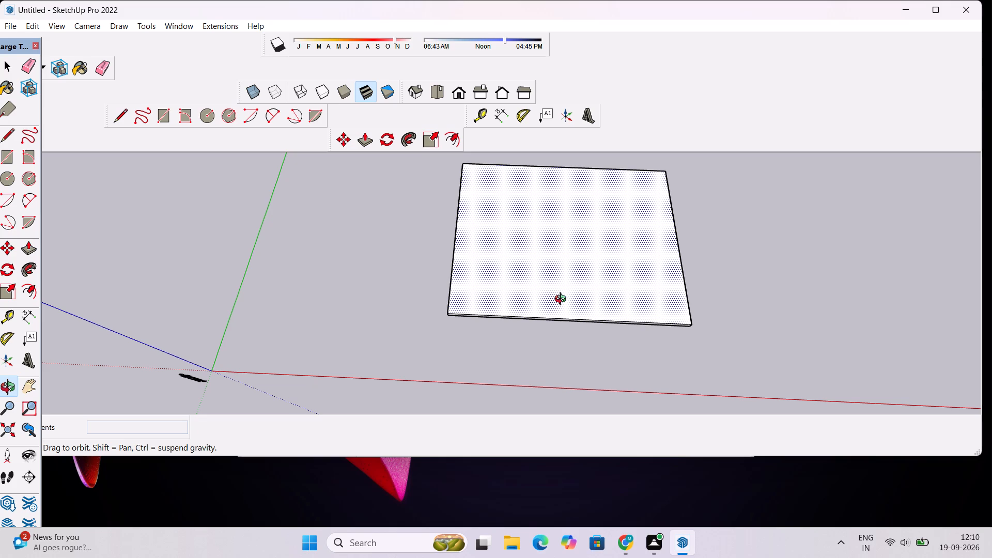
{"action": "scroll", "coordinate": [563, 300], "scroll_direction": "down", "scroll_amount": 1}
{"action": "left_click_drag", "start_coordinate": [563, 301], "coordinate": [571, 331]}
{"action": "scroll", "coordinate": [571, 323], "scroll_direction": "up", "scroll_amount": 3}
{"action": "left_click_drag", "start_coordinate": [576, 301], "coordinate": [560, 323], "text": "shift"}
{"action": "scroll", "coordinate": [559, 324], "scroll_direction": "down", "scroll_amount": 6}
{"action": "left_click_drag", "start_coordinate": [552, 340], "coordinate": [560, 221]}
{"action": "scroll", "coordinate": [557, 299], "scroll_direction": "up", "scroll_amount": 6}
{"action": "left_click_drag", "start_coordinate": [657, 305], "coordinate": [638, 328]}
{"action": "scroll", "coordinate": [621, 321], "scroll_direction": "up", "scroll_amount": 3}
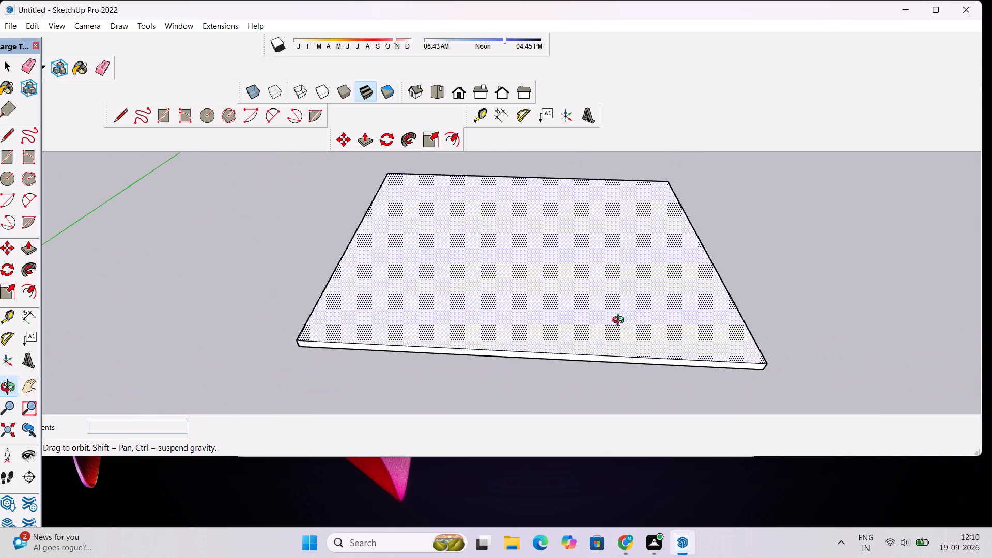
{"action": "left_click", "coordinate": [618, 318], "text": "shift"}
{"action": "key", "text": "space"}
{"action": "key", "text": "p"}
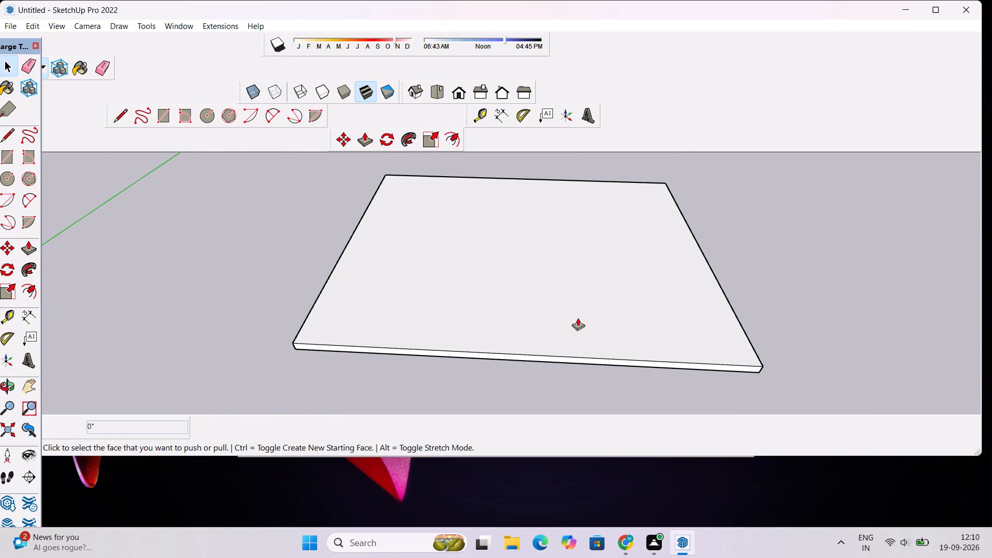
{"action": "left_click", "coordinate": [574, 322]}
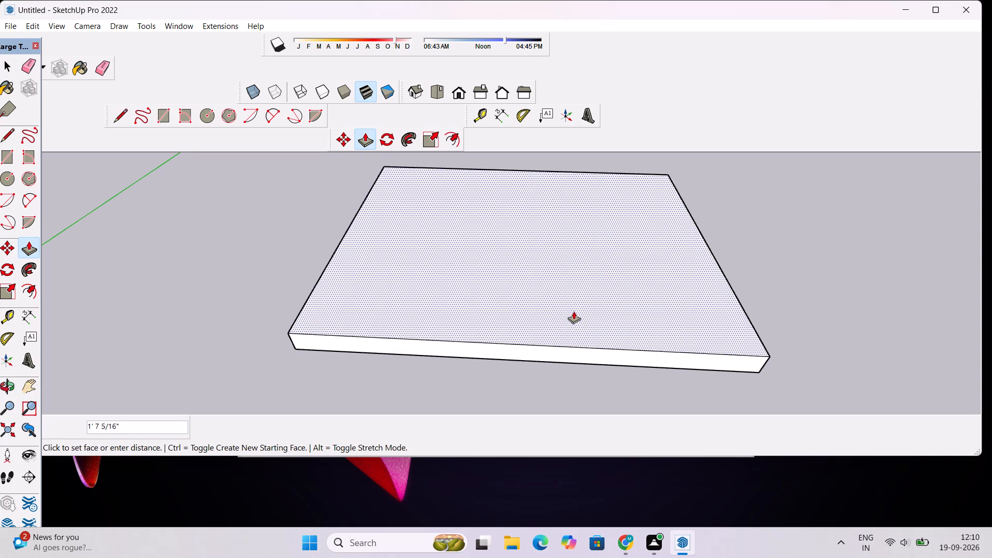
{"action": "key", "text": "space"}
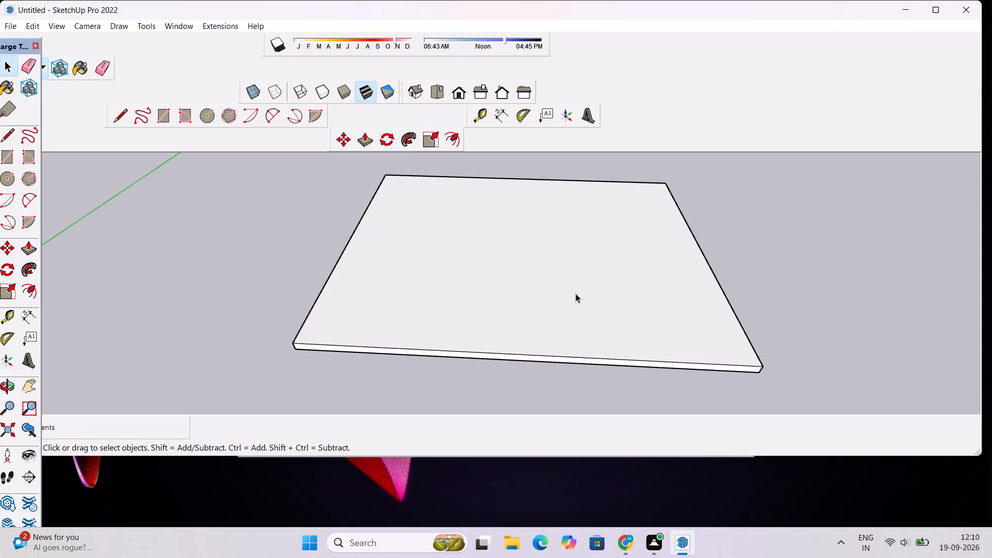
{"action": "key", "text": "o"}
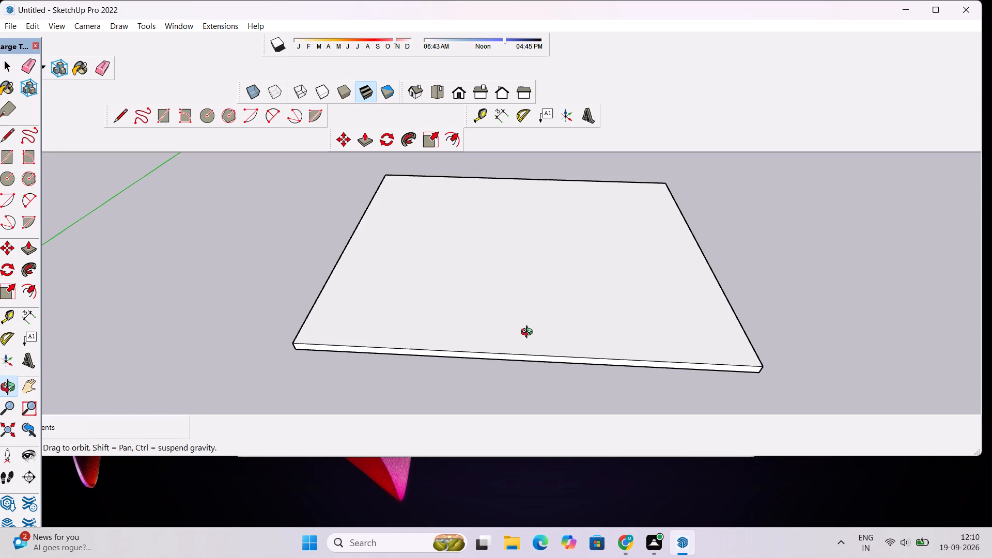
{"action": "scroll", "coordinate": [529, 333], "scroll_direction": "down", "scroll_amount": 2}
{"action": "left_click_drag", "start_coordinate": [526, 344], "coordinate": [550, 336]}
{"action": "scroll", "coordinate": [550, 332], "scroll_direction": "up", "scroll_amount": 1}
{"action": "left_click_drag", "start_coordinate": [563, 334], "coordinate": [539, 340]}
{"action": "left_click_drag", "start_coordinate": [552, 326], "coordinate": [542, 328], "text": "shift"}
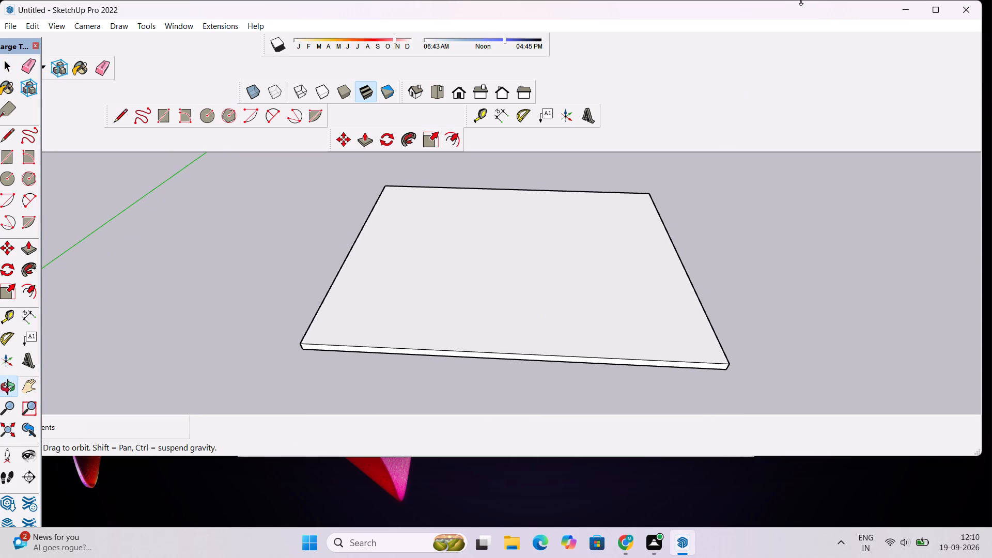
Examine the slab's top face and its placement relative to the axes from several angles and distances.
{"action": "scroll", "coordinate": [735, 41], "scroll_direction": "down", "scroll_amount": 2}
{"action": "scroll", "coordinate": [678, 167], "scroll_direction": "down", "scroll_amount": 2}
{"action": "left_click_drag", "start_coordinate": [646, 191], "coordinate": [649, 216]}
{"action": "scroll", "coordinate": [633, 212], "scroll_direction": "down", "scroll_amount": 3}
{"action": "scroll", "coordinate": [632, 207], "scroll_direction": "up", "scroll_amount": 4}
{"action": "left_click_drag", "start_coordinate": [632, 193], "coordinate": [632, 201], "text": "shift"}
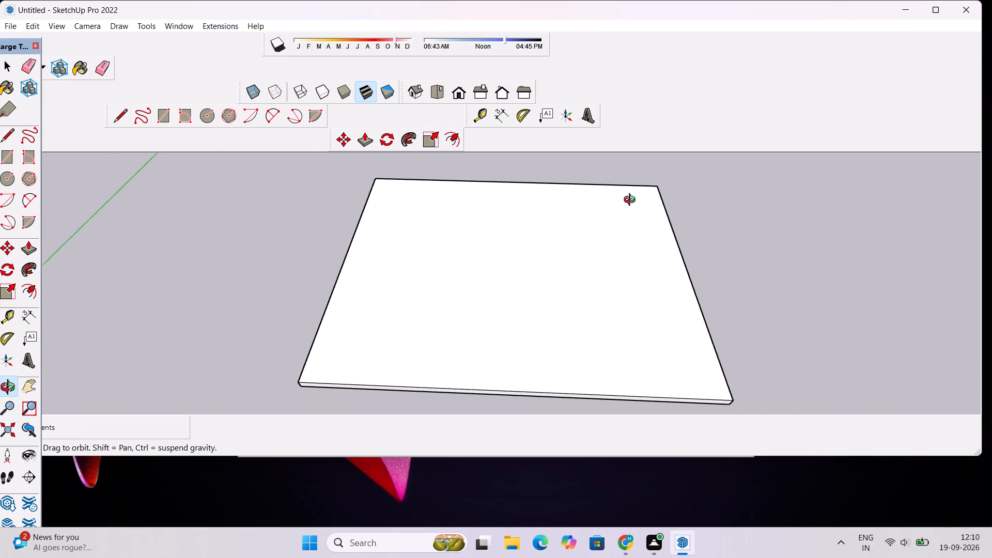
{"action": "scroll", "coordinate": [632, 201], "scroll_direction": "down", "scroll_amount": 6}
{"action": "left_click", "coordinate": [628, 221]}
{"action": "scroll", "coordinate": [630, 206], "scroll_direction": "up", "scroll_amount": 1}
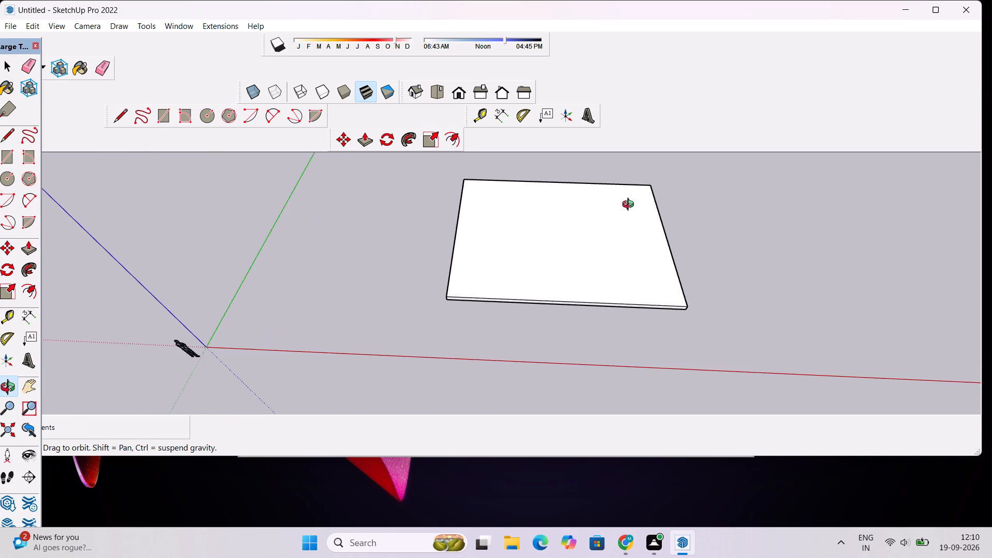
{"action": "scroll", "coordinate": [630, 206], "scroll_direction": "down", "scroll_amount": 3}
{"action": "left_click_drag", "start_coordinate": [630, 206], "coordinate": [629, 219], "text": "shift"}
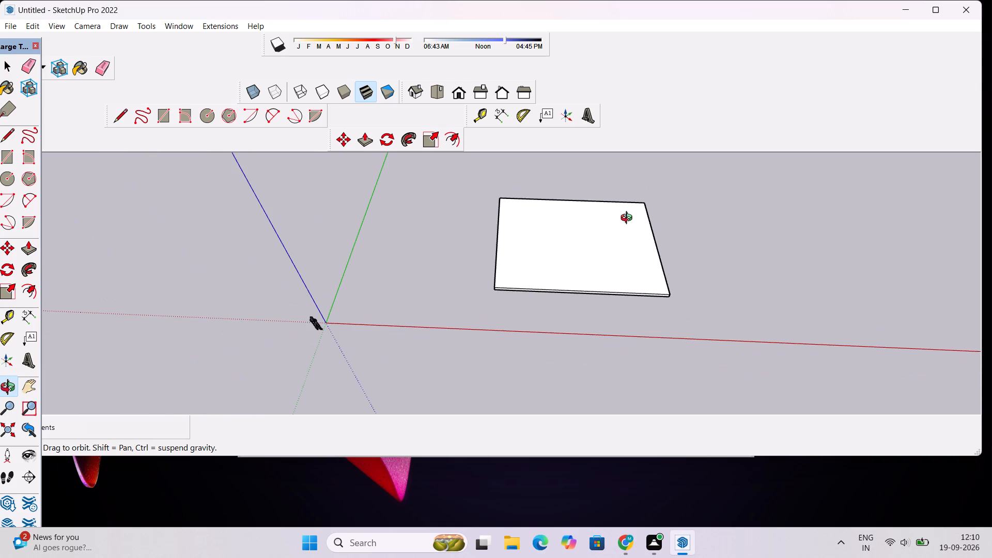
{"action": "scroll", "coordinate": [633, 217], "scroll_direction": "up", "scroll_amount": 3}
{"action": "scroll", "coordinate": [633, 215], "scroll_direction": "down", "scroll_amount": 1}
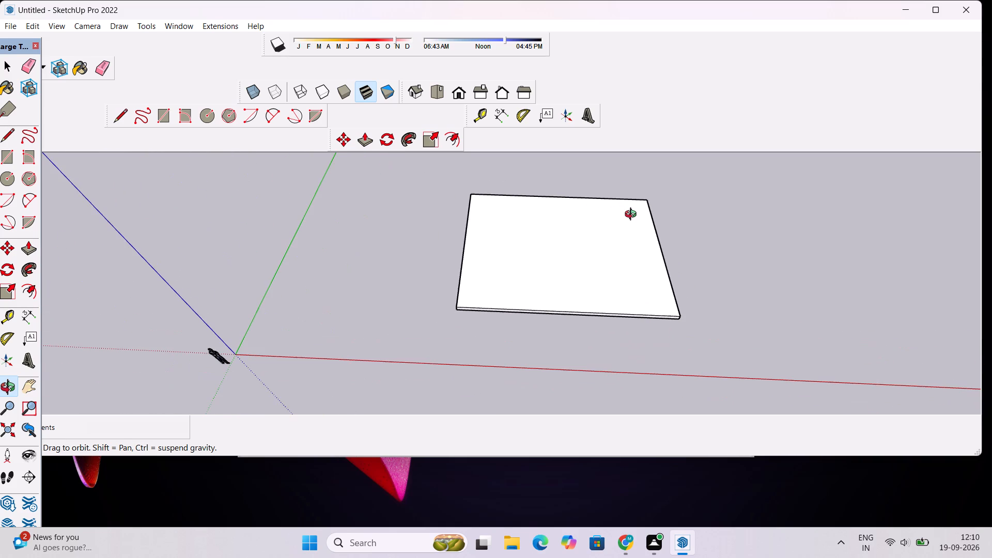
{"action": "scroll", "coordinate": [620, 219], "scroll_direction": "down", "scroll_amount": 2}
{"action": "left_click_drag", "start_coordinate": [619, 197], "coordinate": [612, 213], "text": "shift"}
{"action": "left_click_drag", "start_coordinate": [608, 242], "coordinate": [595, 231], "text": "shift"}
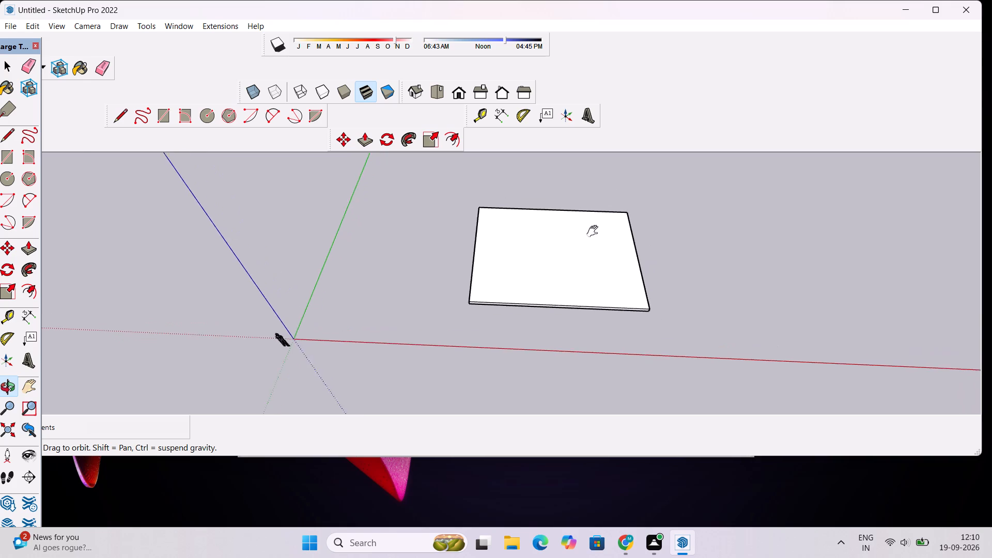
{"action": "left_click_drag", "start_coordinate": [595, 231], "coordinate": [555, 228], "text": "shift"}
{"action": "scroll", "coordinate": [549, 227], "scroll_direction": "up", "scroll_amount": 6}
Place a Tape Measure guide on the slab's top, parallel to the 40' edge nearest the green axis and 30' from it.
{"action": "key", "text": "t"}
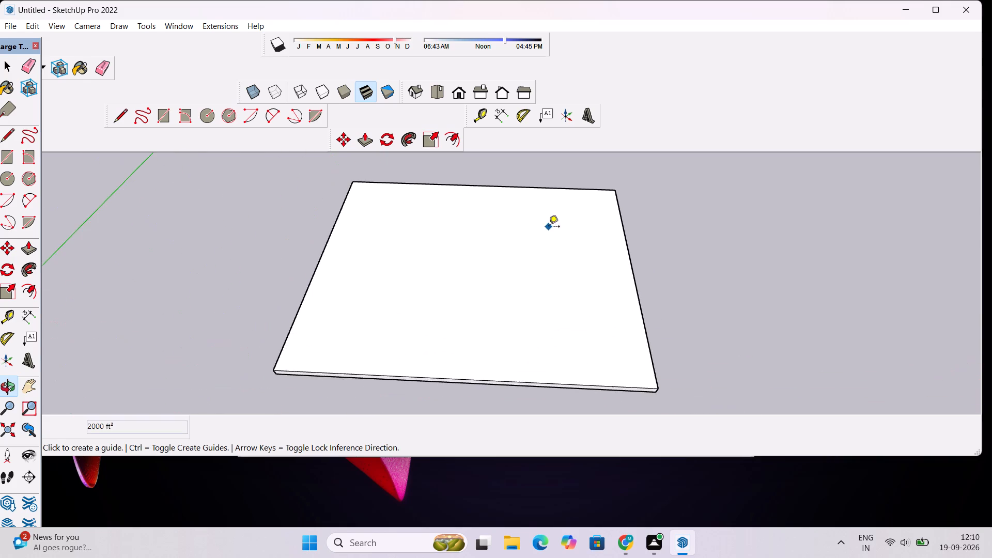
{"action": "scroll", "coordinate": [559, 190], "scroll_direction": "down", "scroll_amount": 4}
{"action": "scroll", "coordinate": [425, 207], "scroll_direction": "up", "scroll_amount": 3}
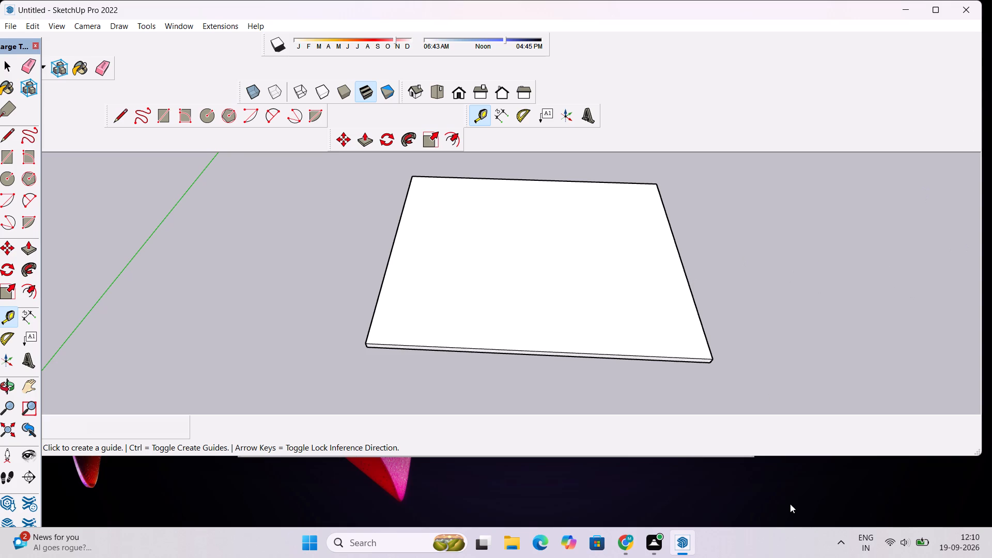
{"action": "scroll", "coordinate": [607, 557], "scroll_direction": "down", "scroll_amount": 1}
{"action": "scroll", "coordinate": [484, 180], "scroll_direction": "up", "scroll_amount": 2}
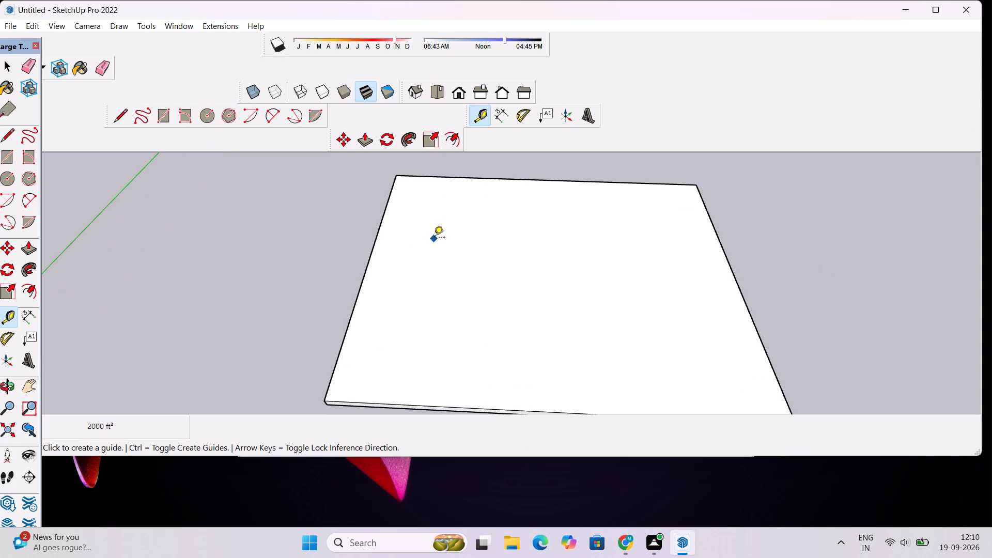
{"action": "left_click", "coordinate": [368, 264]}
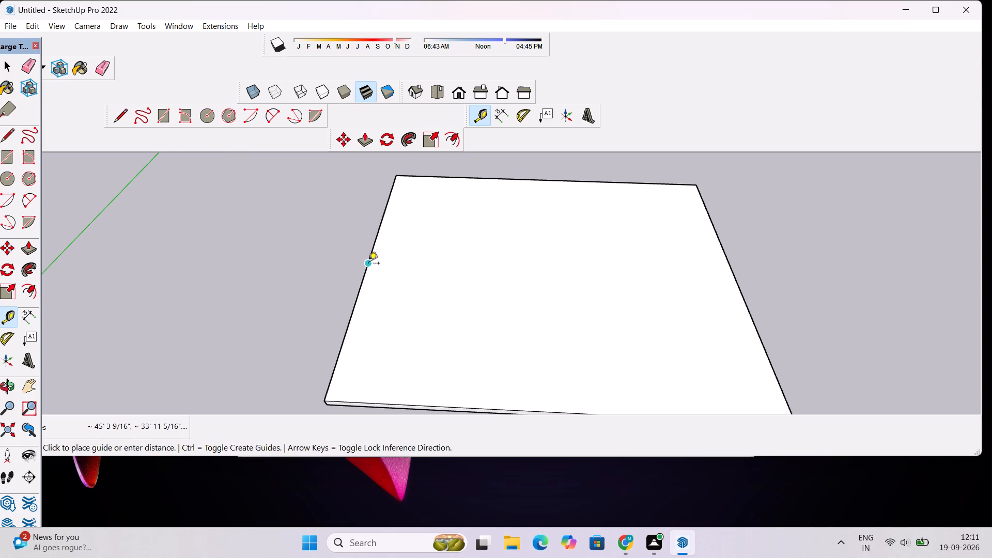
{"action": "scroll", "coordinate": [351, 252], "scroll_direction": "down", "scroll_amount": 11}
{"action": "scroll", "coordinate": [469, 271], "scroll_direction": "up", "scroll_amount": 7}
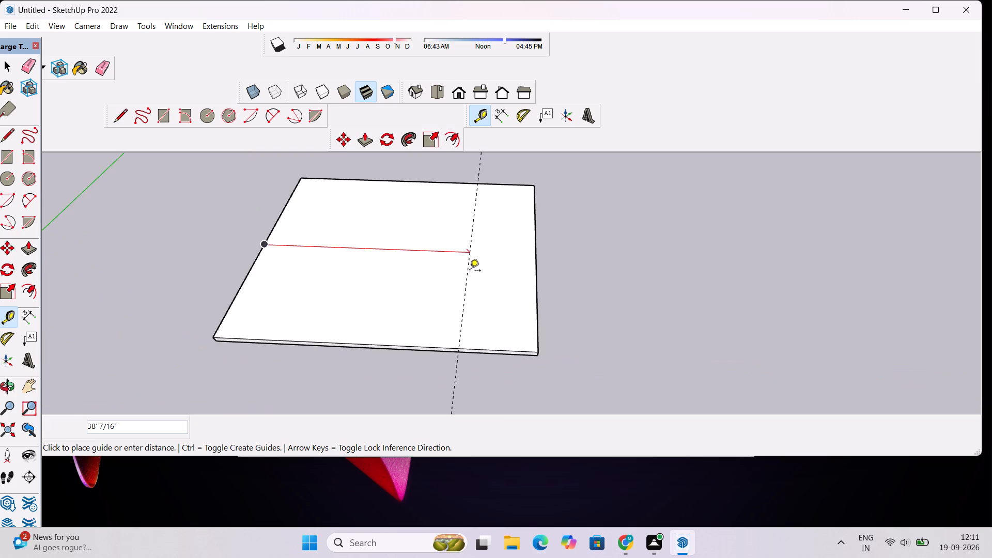
{"action": "scroll", "coordinate": [470, 271], "scroll_direction": "up", "scroll_amount": 3}
{"action": "scroll", "coordinate": [425, 266], "scroll_direction": "up", "scroll_amount": 5}
{"action": "scroll", "coordinate": [423, 266], "scroll_direction": "down", "scroll_amount": 7}
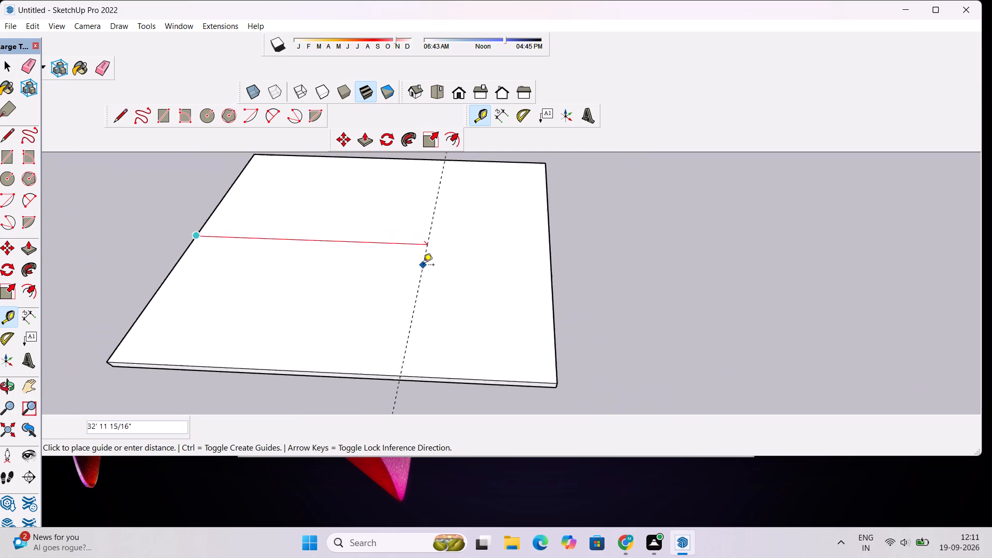
{"action": "scroll", "coordinate": [423, 266], "scroll_direction": "down", "scroll_amount": 5}
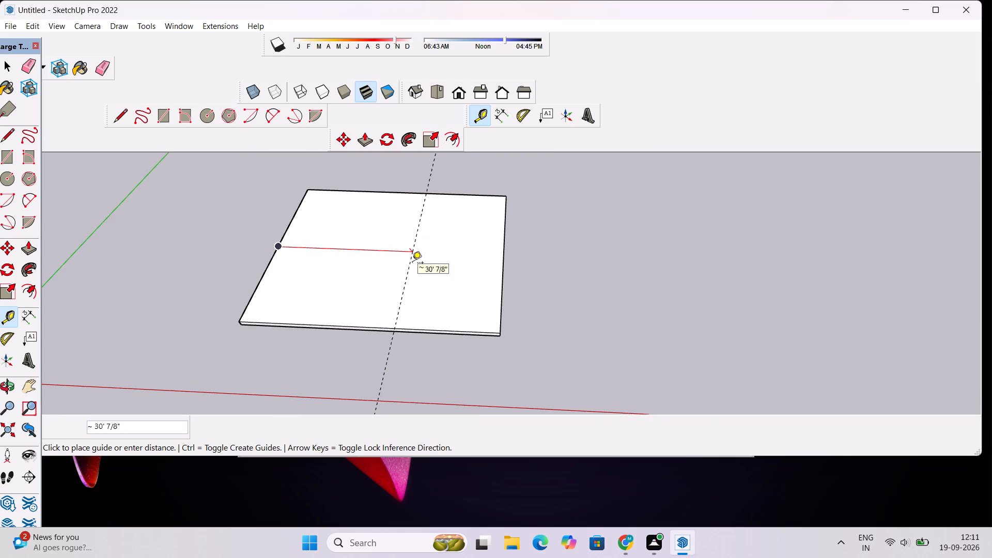
{"action": "scroll", "coordinate": [412, 263], "scroll_direction": "up", "scroll_amount": 2}
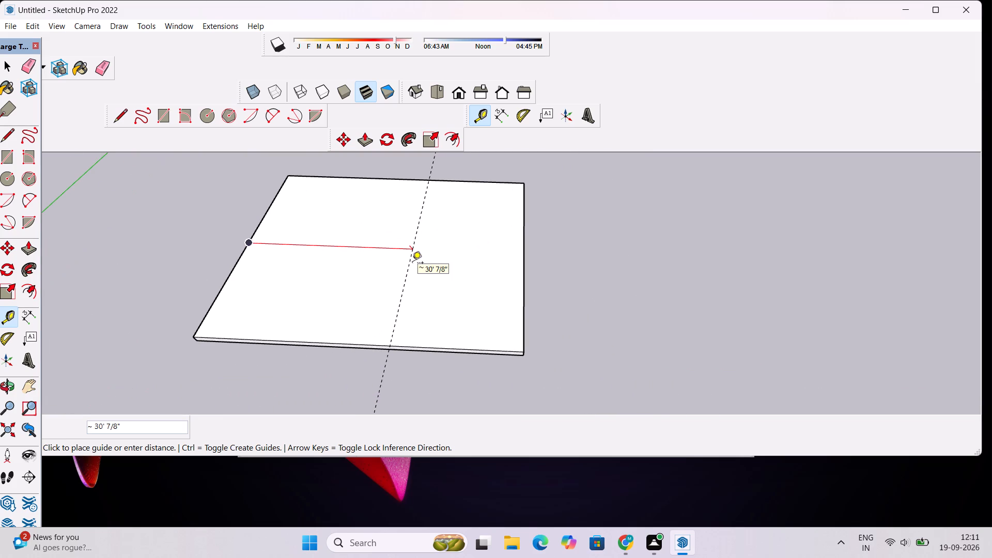
{"action": "scroll", "coordinate": [412, 262], "scroll_direction": "up", "scroll_amount": 4}
{"action": "scroll", "coordinate": [412, 262], "scroll_direction": "down", "scroll_amount": 1}
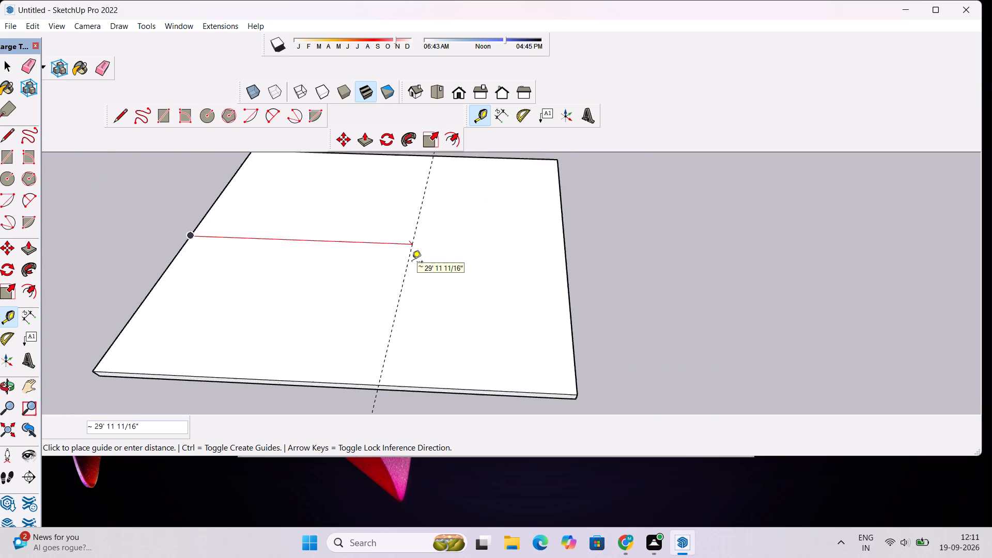
{"action": "scroll", "coordinate": [412, 262], "scroll_direction": "down", "scroll_amount": 2}
{"action": "scroll", "coordinate": [412, 262], "scroll_direction": "up", "scroll_amount": 3}
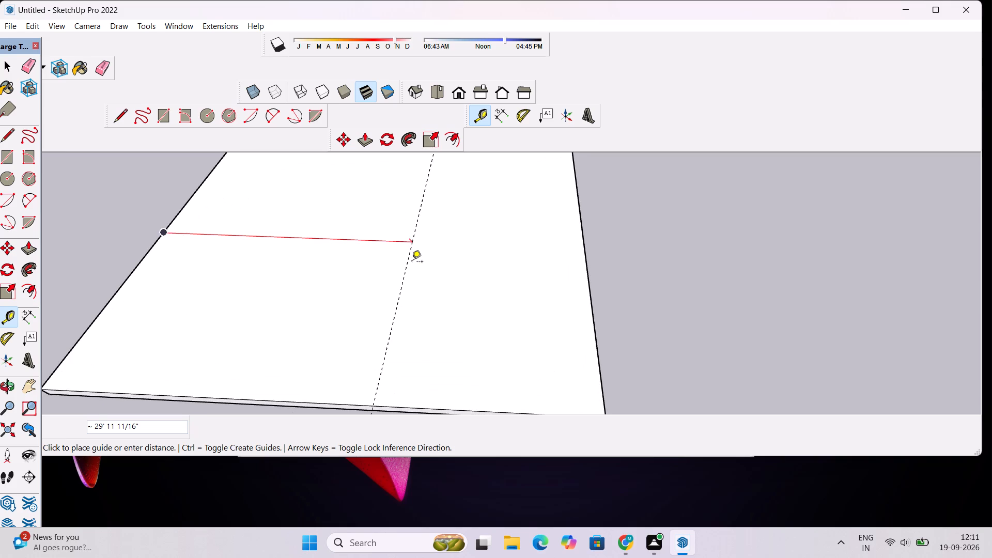
{"action": "scroll", "coordinate": [412, 262], "scroll_direction": "up", "scroll_amount": 2}
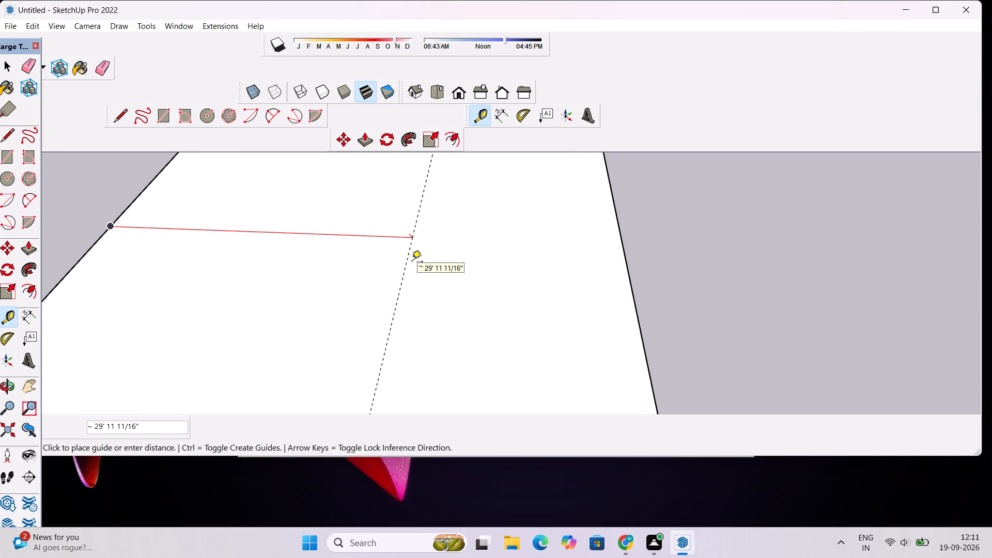
{"action": "type", "text": "30'"}
{"action": "key", "text": "Return"}
Offset a second parallel guide 9" from the 30' guide, on the side away from the green axis.
{"action": "scroll", "coordinate": [471, 294], "scroll_direction": "down", "scroll_amount": 12}
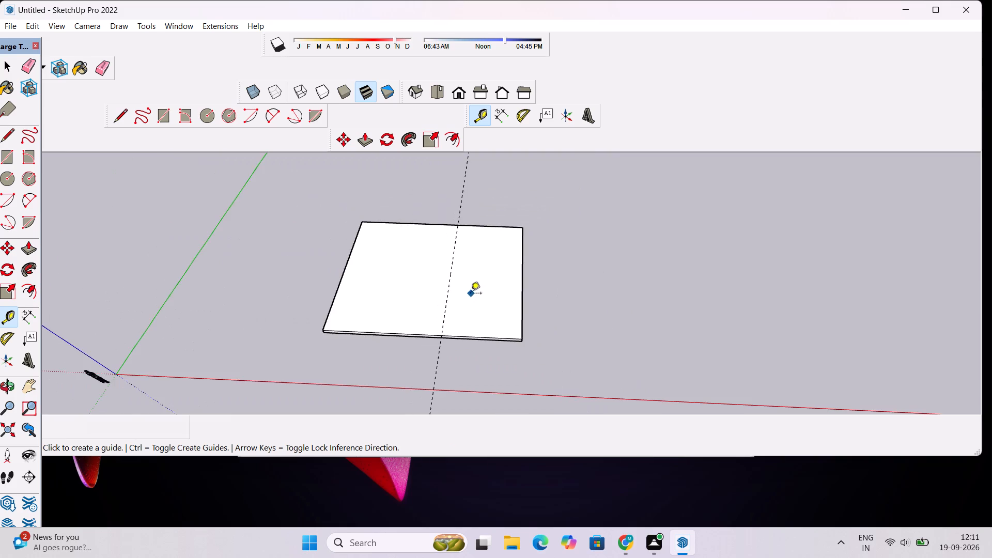
{"action": "scroll", "coordinate": [474, 259], "scroll_direction": "up", "scroll_amount": 9}
{"action": "left_click", "coordinate": [436, 221]}
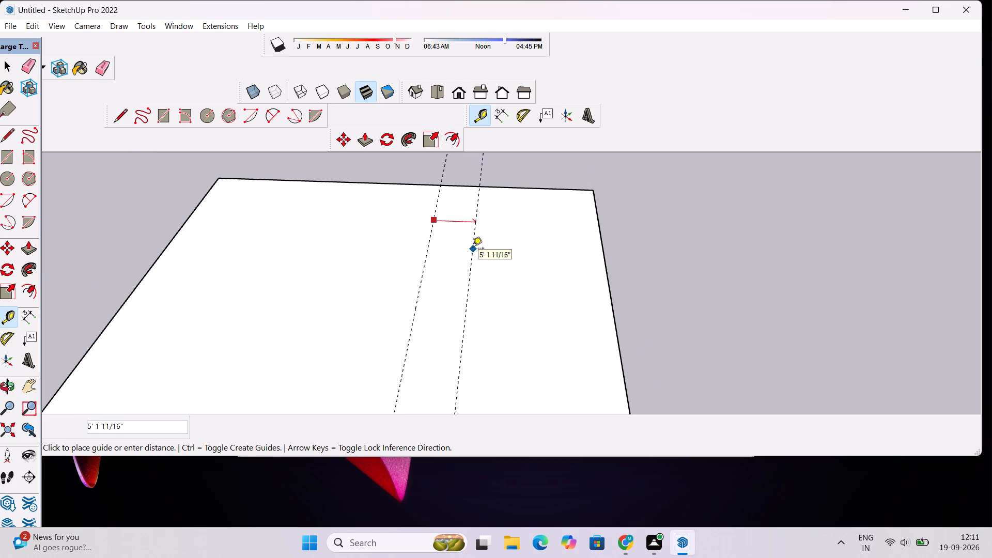
{"action": "type", "text": "9\""}
{"action": "key", "text": "Return"}
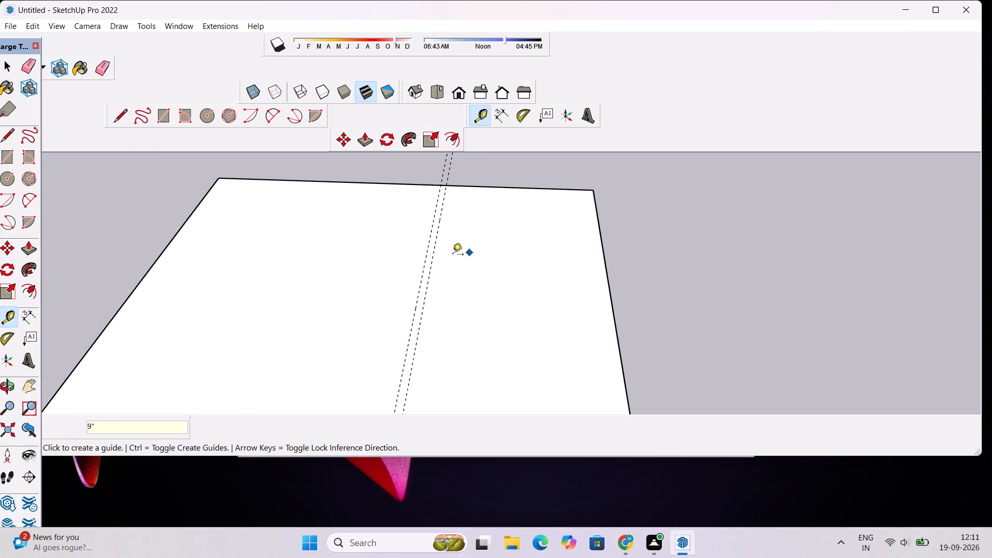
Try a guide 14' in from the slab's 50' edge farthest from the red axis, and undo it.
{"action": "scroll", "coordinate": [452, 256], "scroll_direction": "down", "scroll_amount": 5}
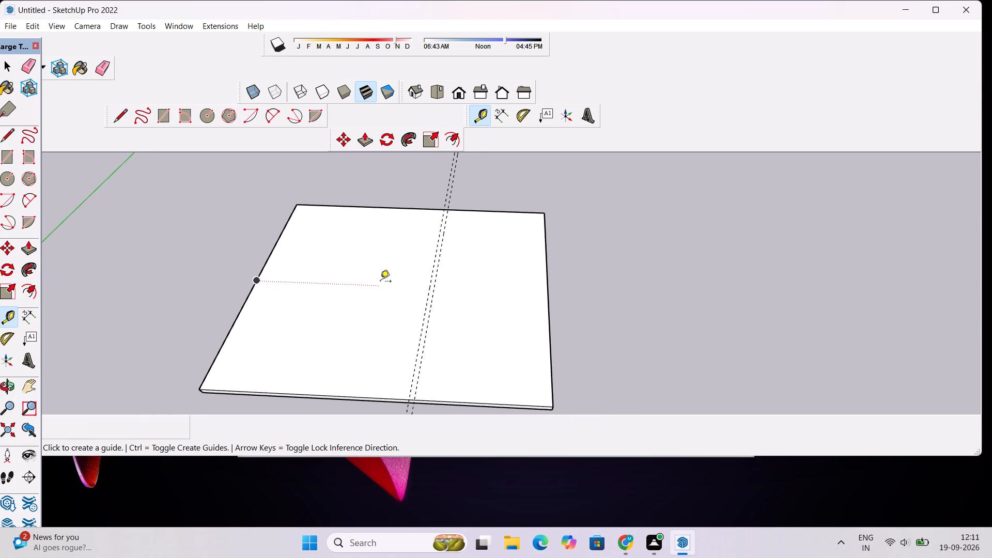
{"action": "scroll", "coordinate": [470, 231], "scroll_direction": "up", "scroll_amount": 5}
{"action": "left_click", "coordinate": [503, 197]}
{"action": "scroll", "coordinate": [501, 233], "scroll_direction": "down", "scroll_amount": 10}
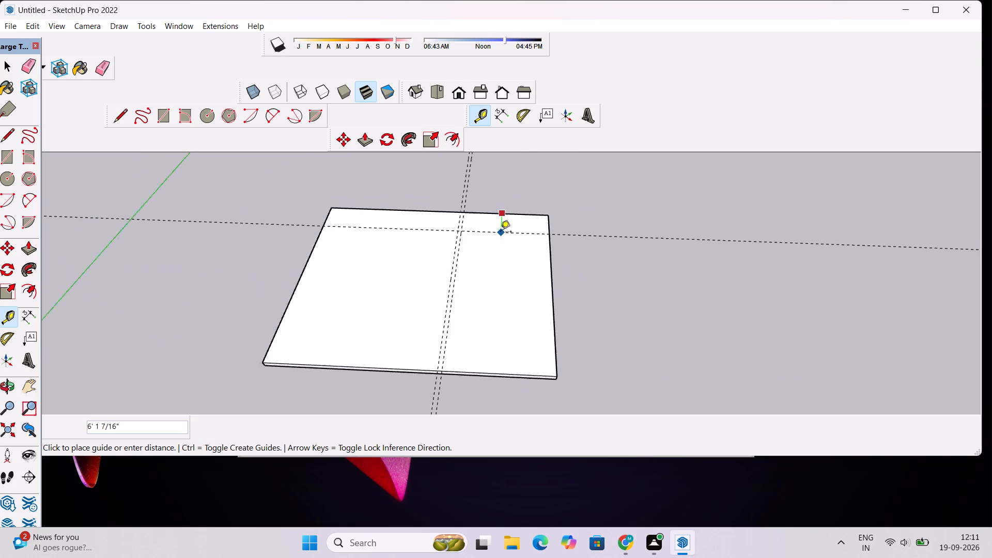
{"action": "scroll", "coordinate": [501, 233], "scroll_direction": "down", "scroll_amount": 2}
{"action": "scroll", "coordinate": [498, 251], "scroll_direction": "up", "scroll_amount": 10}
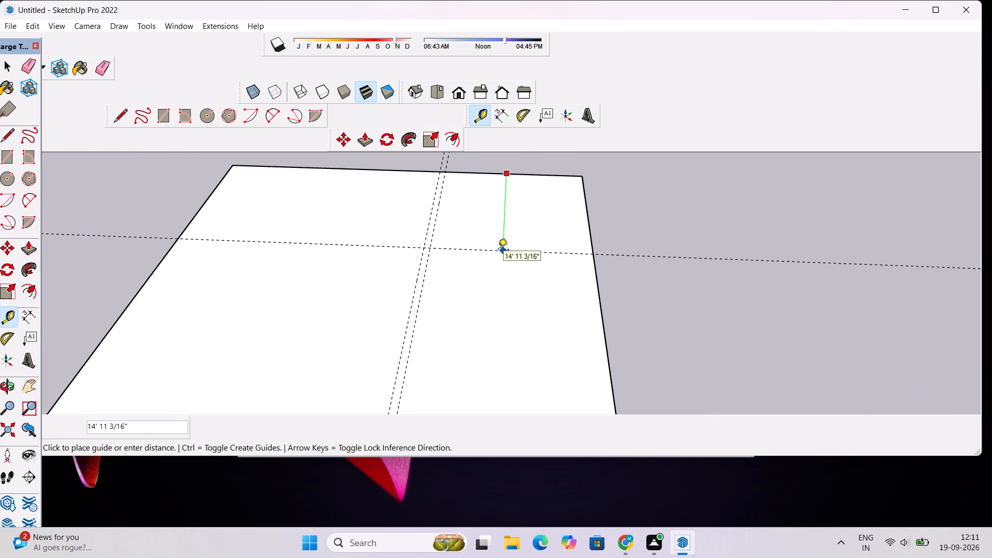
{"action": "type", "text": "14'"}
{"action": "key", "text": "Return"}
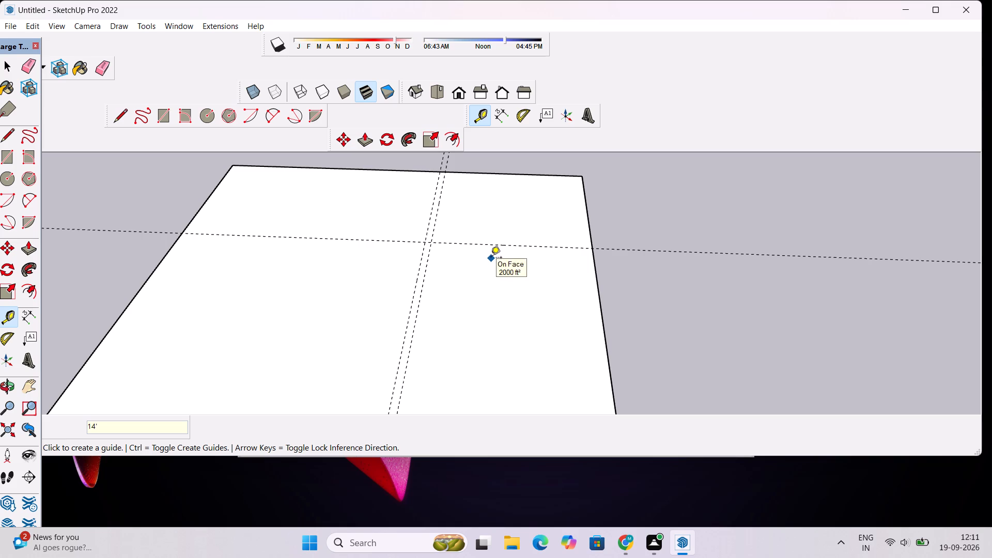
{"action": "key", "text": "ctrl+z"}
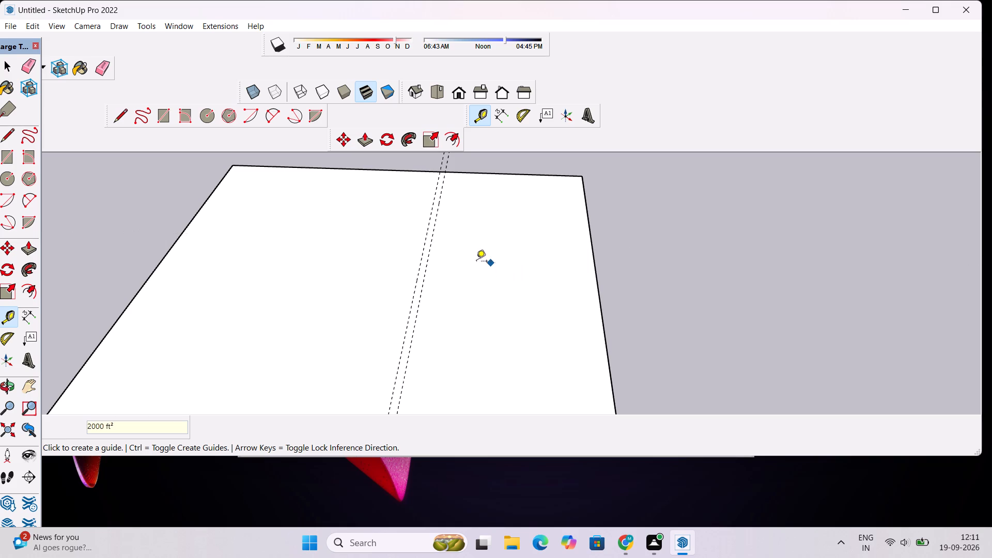
Place a guide 20' in from the slab's 50' edge farthest from the red axis, crossing the existing guide pair.
{"action": "scroll", "coordinate": [462, 250], "scroll_direction": "down", "scroll_amount": 5}
{"action": "left_click", "coordinate": [469, 199]}
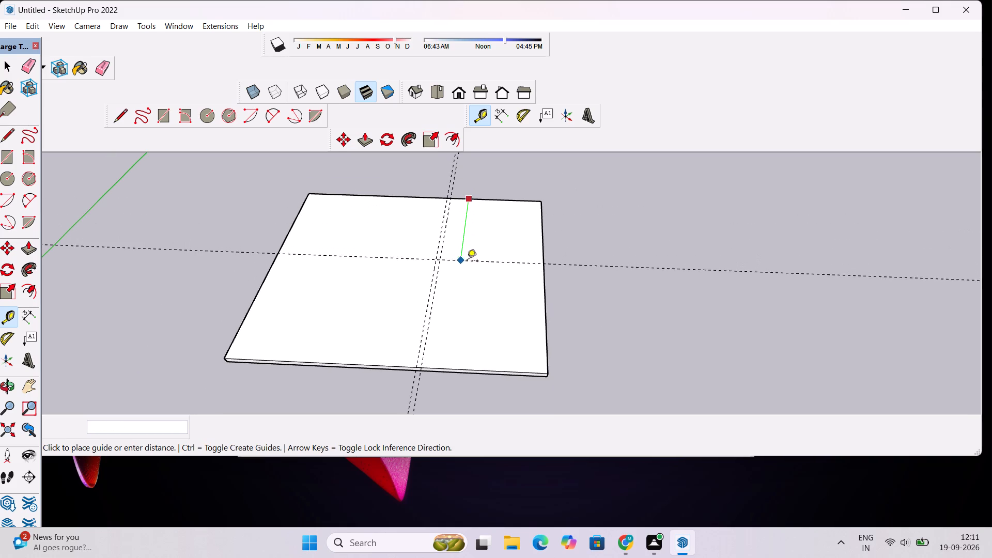
{"action": "scroll", "coordinate": [467, 268], "scroll_direction": "up", "scroll_amount": 3}
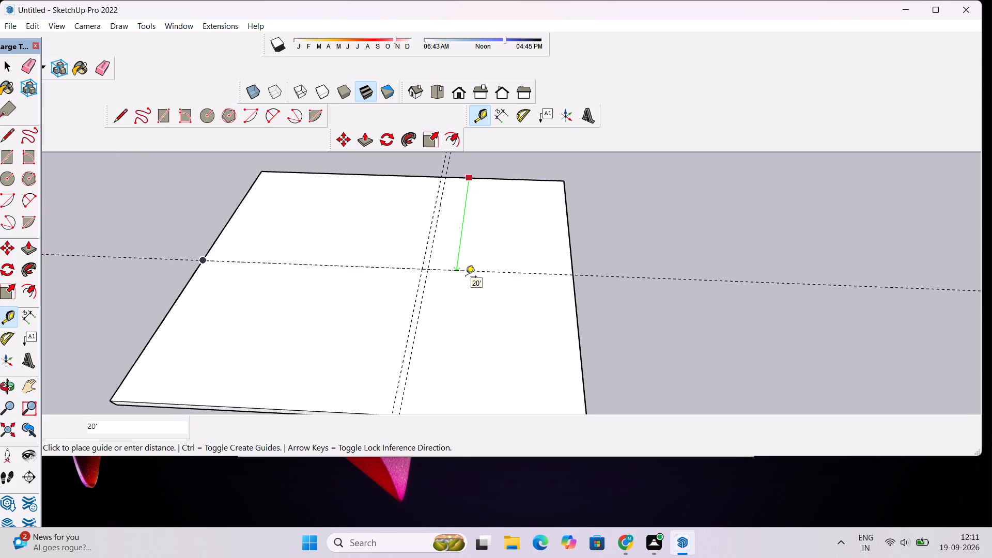
{"action": "type", "text": "20'"}
{"action": "key", "text": "Return"}
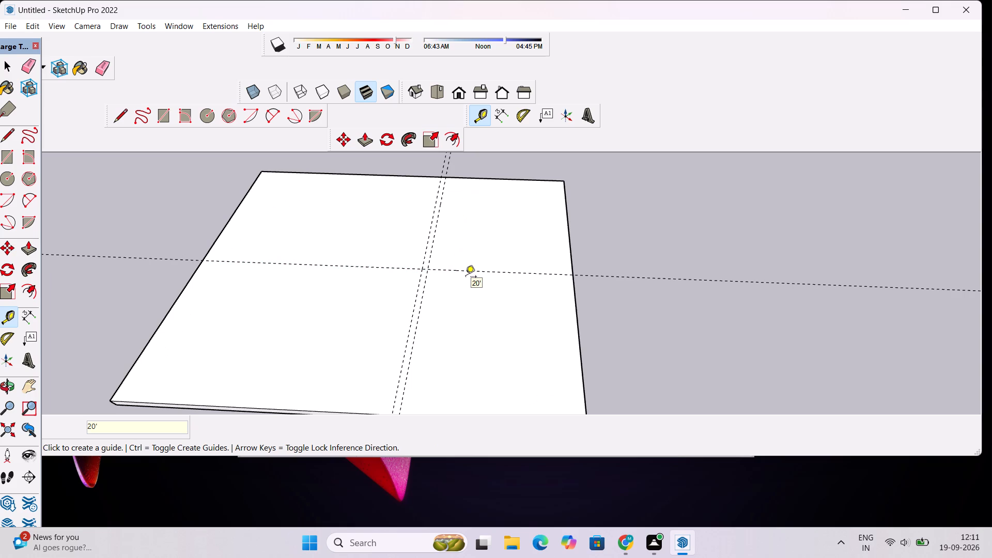
Offset a parallel guide 9" from the 20' guide, toward the red axis.
{"action": "scroll", "coordinate": [410, 183], "scroll_direction": "down", "scroll_amount": 7}
{"action": "scroll", "coordinate": [453, 246], "scroll_direction": "up", "scroll_amount": 11}
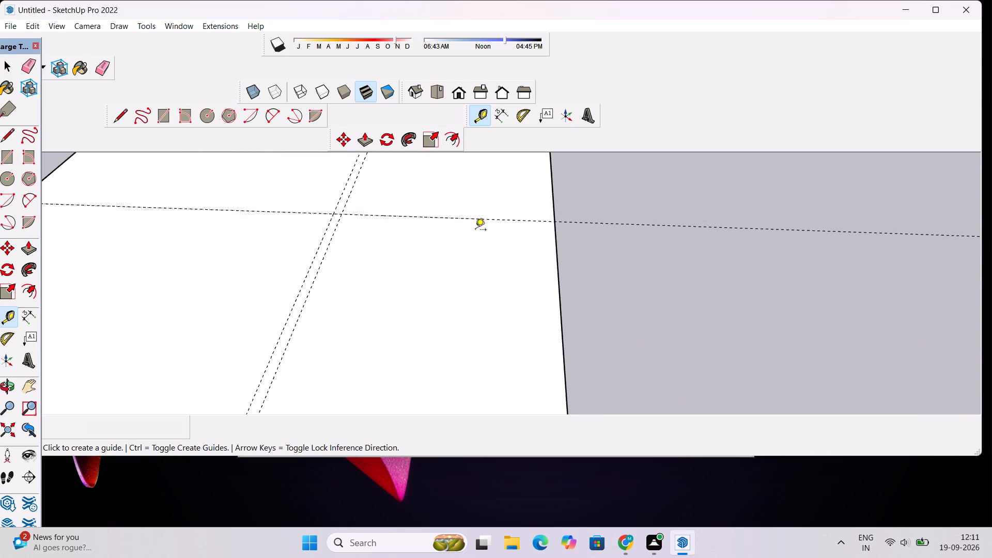
{"action": "left_click", "coordinate": [484, 222]}
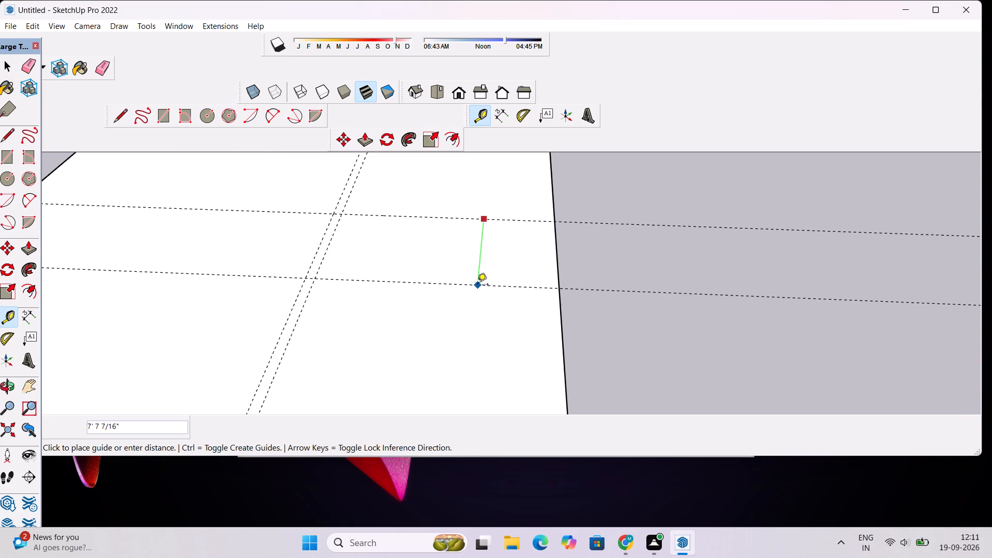
{"action": "type", "text": "9\""}
{"action": "key", "text": "Return"}
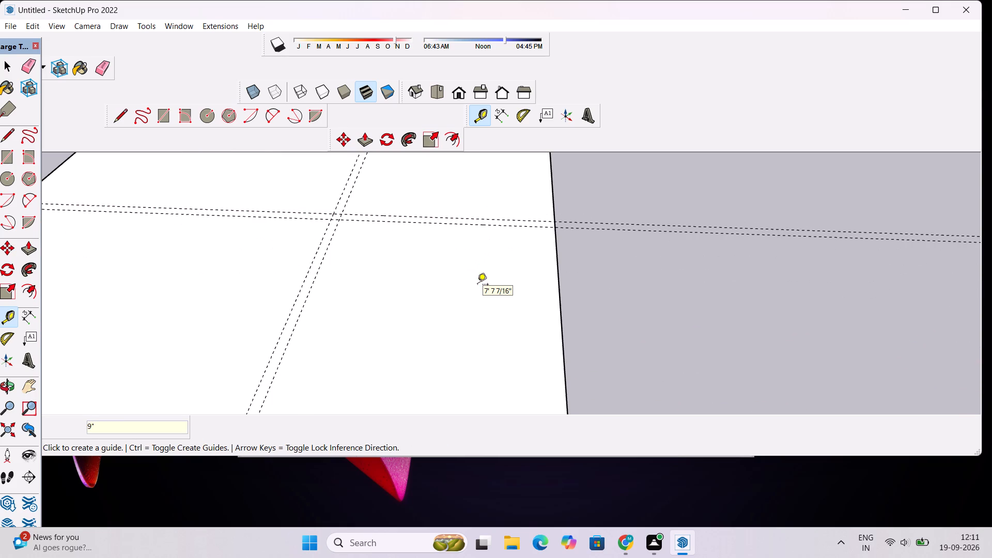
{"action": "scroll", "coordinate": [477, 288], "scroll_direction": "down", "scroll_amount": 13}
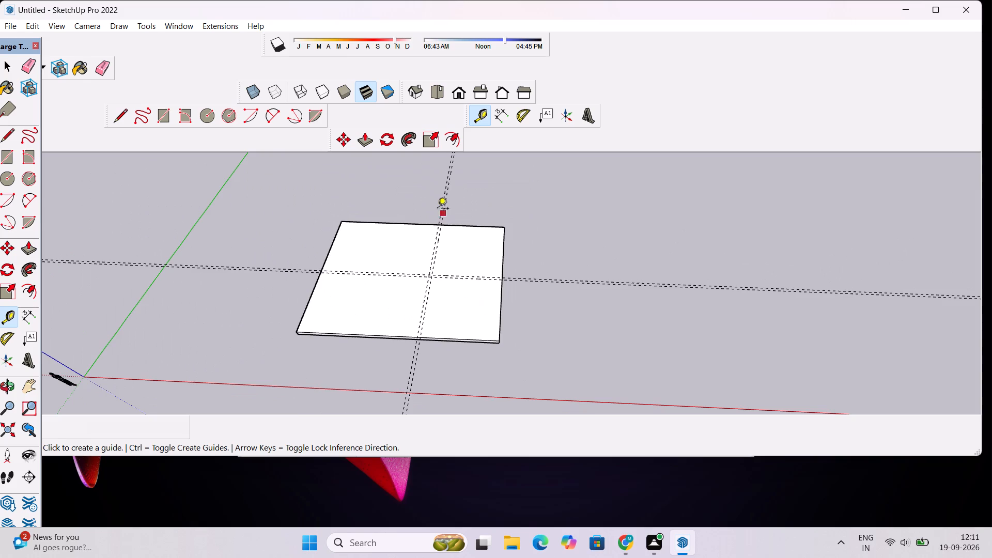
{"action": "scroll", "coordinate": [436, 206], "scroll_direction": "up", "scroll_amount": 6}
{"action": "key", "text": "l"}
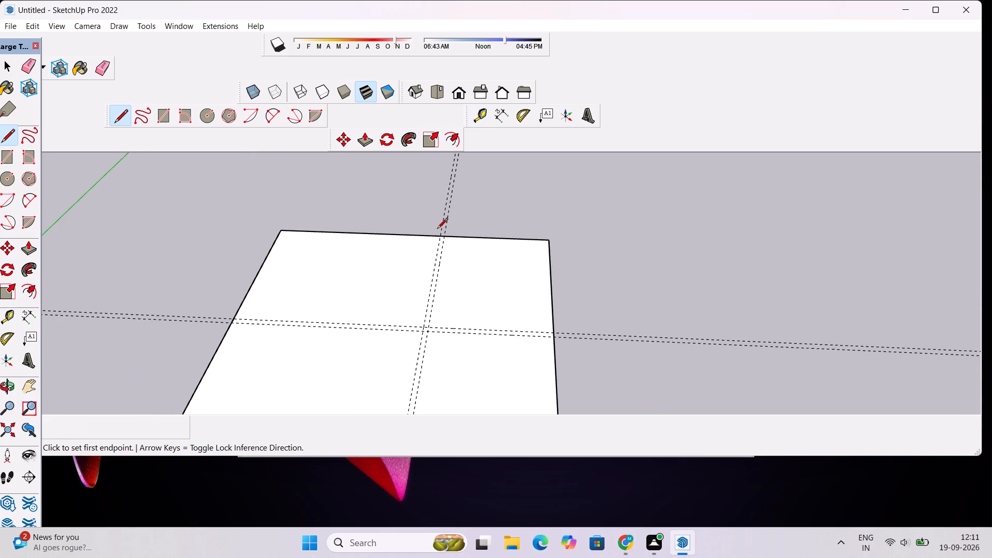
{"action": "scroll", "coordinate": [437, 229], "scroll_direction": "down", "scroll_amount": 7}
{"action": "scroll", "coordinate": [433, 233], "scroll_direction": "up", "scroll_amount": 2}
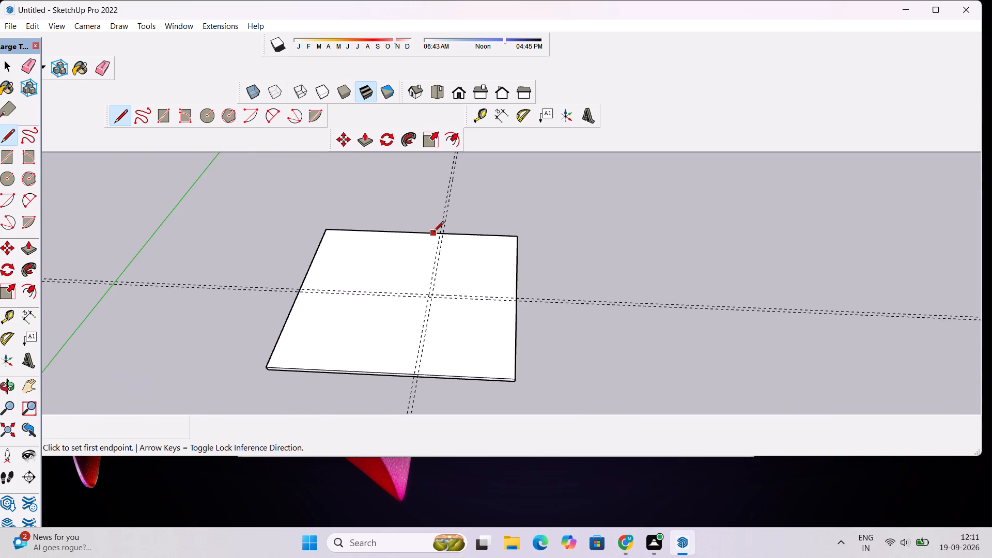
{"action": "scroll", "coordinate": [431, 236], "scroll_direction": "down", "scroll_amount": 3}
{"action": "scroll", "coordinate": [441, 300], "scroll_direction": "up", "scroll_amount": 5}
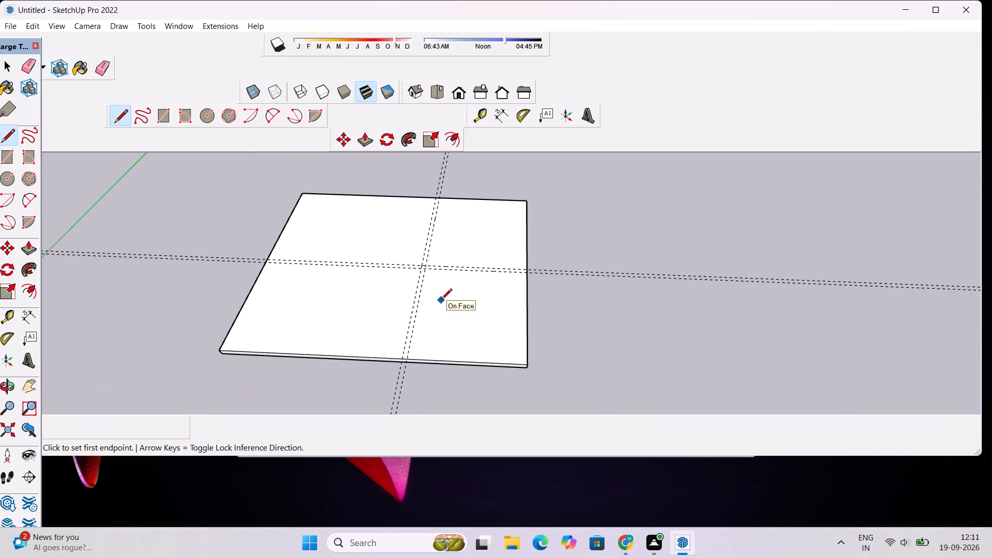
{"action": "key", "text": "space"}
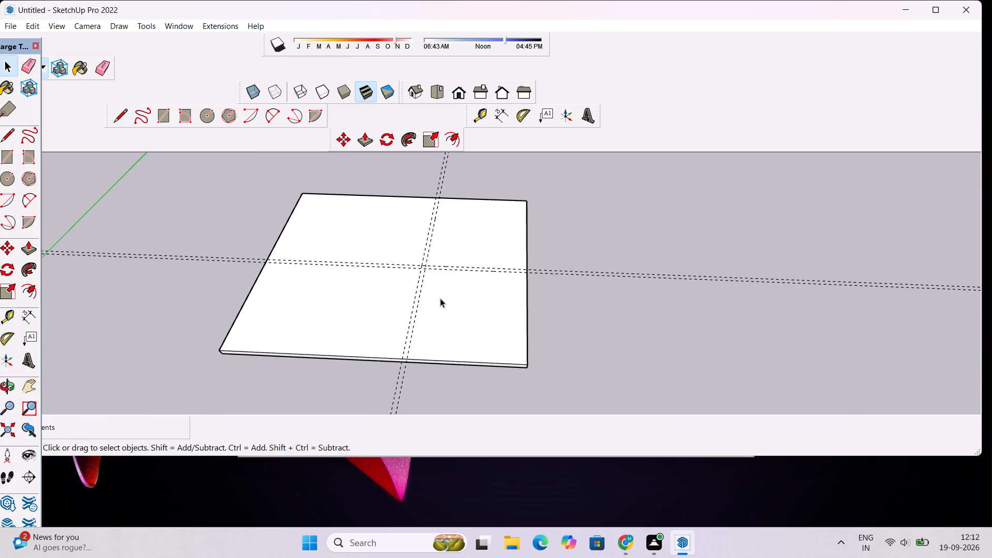
Place a guide 1' in from the slab's 40' edge farthest from the green axis.
{"action": "key", "text": "t"}
{"action": "scroll", "coordinate": [455, 269], "scroll_direction": "down", "scroll_amount": 1}
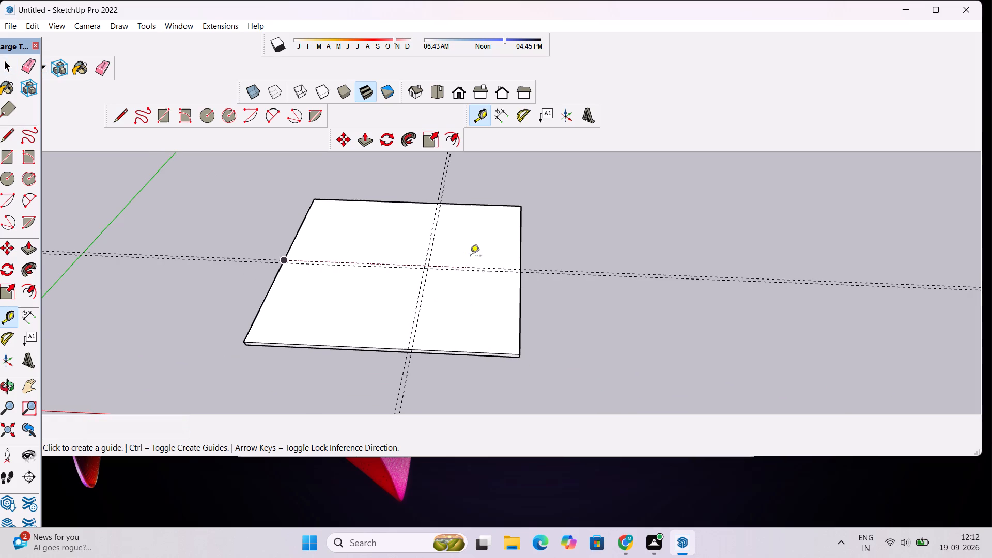
{"action": "scroll", "coordinate": [498, 230], "scroll_direction": "up", "scroll_amount": 5}
{"action": "scroll", "coordinate": [526, 258], "scroll_direction": "down", "scroll_amount": 6}
{"action": "scroll", "coordinate": [535, 295], "scroll_direction": "up", "scroll_amount": 10}
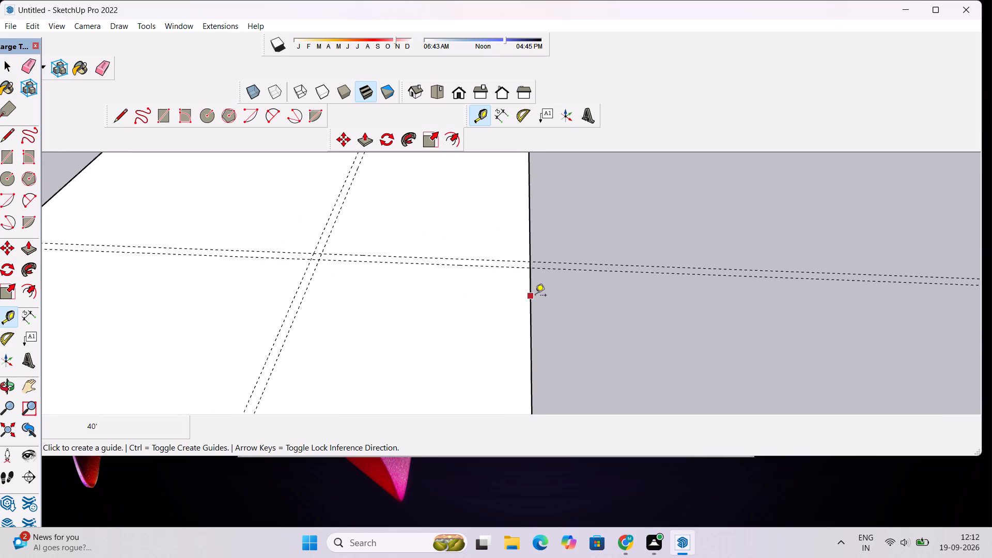
{"action": "left_click", "coordinate": [531, 296]}
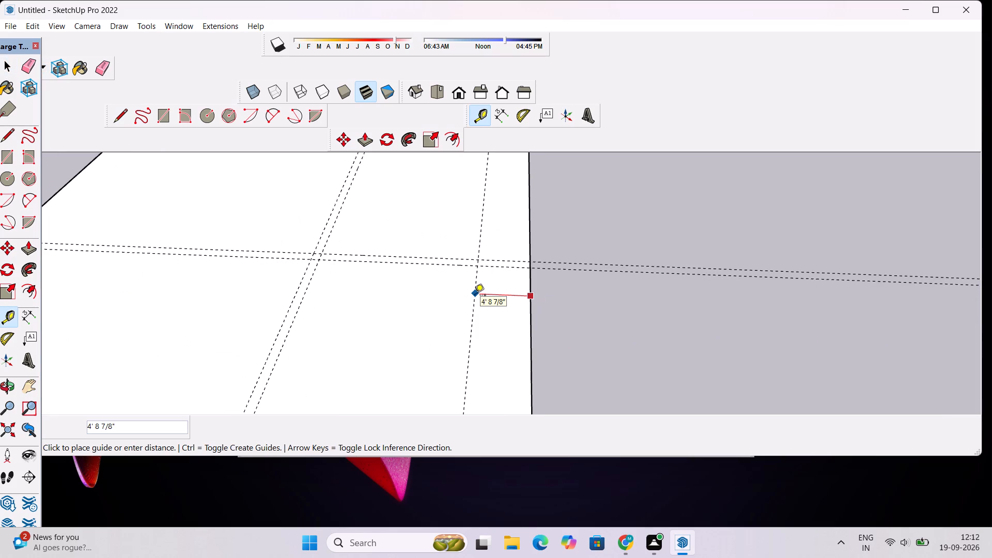
{"action": "type", "text": "1'"}
{"action": "key", "text": "Return"}
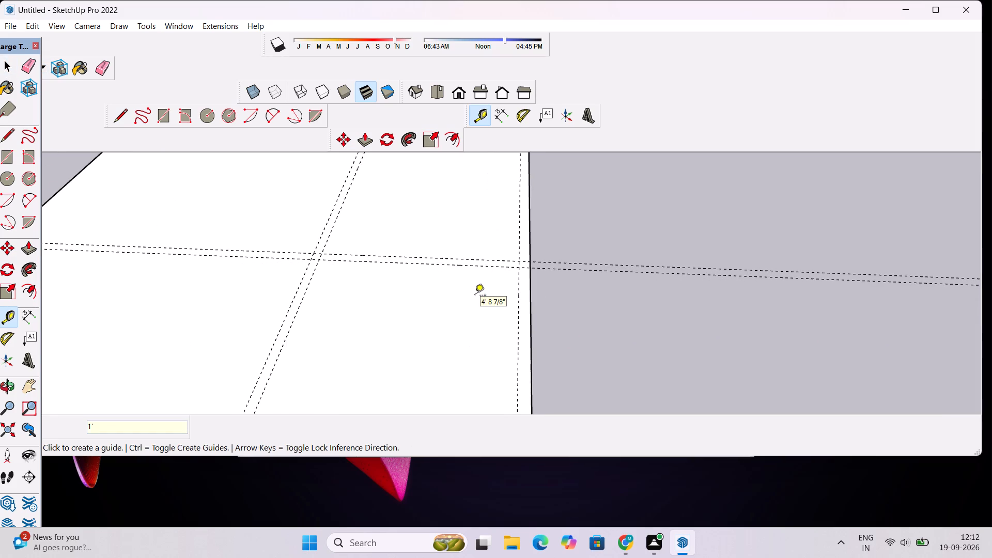
Examine the slab's top face and the guide layout from several angles and distances.
{"action": "scroll", "coordinate": [475, 296], "scroll_direction": "down", "scroll_amount": 6}
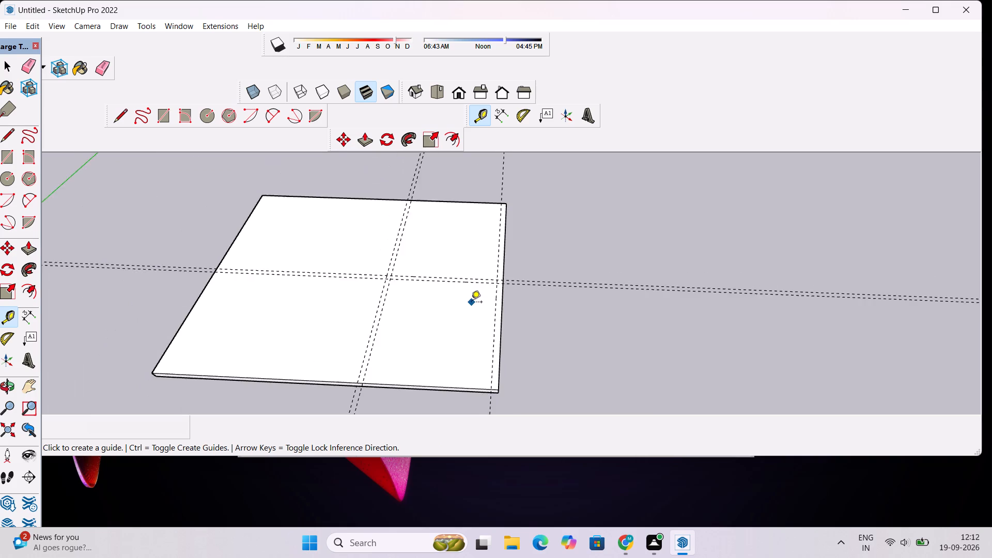
{"action": "scroll", "coordinate": [471, 303], "scroll_direction": "down", "scroll_amount": 3}
{"action": "scroll", "coordinate": [254, 280], "scroll_direction": "up", "scroll_amount": 5}
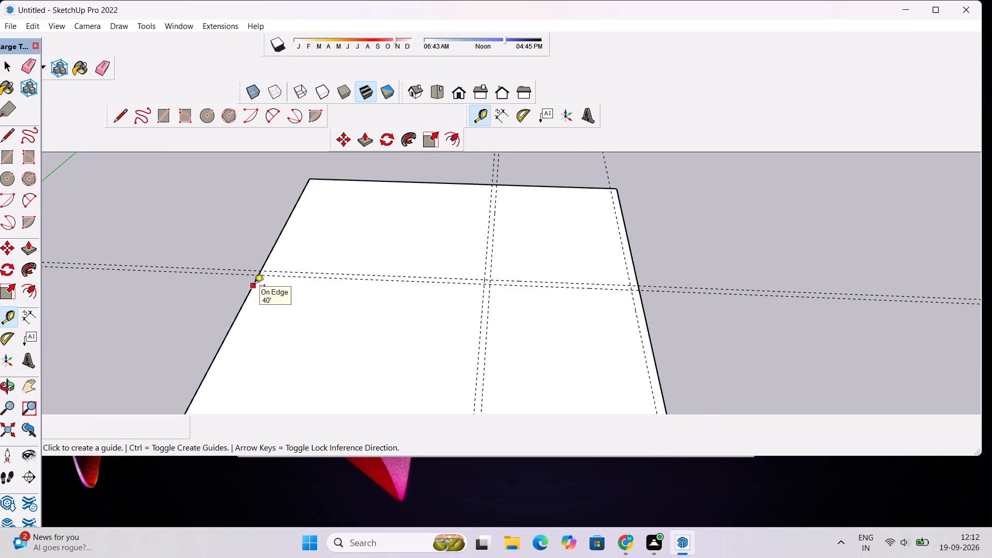
{"action": "scroll", "coordinate": [254, 286], "scroll_direction": "up", "scroll_amount": 1}
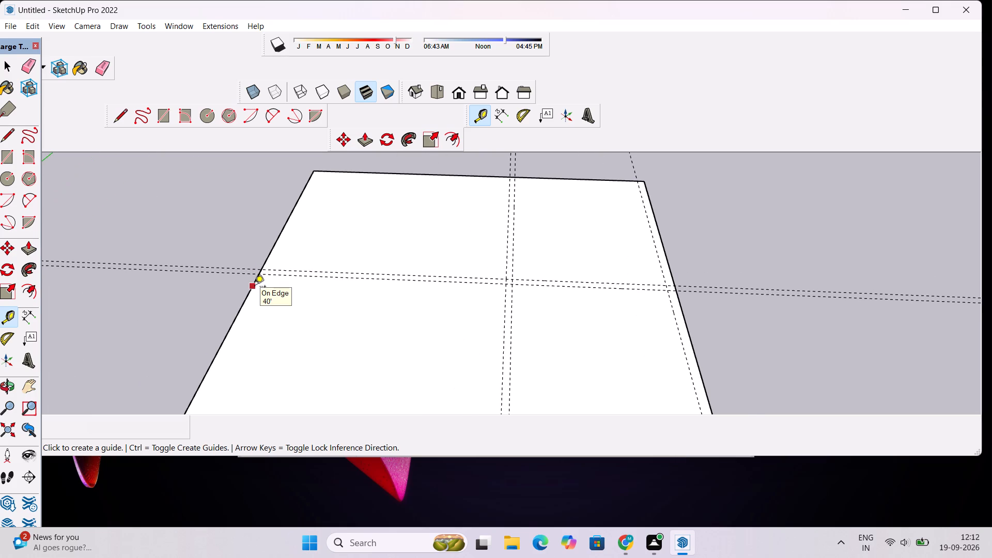
{"action": "scroll", "coordinate": [252, 286], "scroll_direction": "down", "scroll_amount": 4}
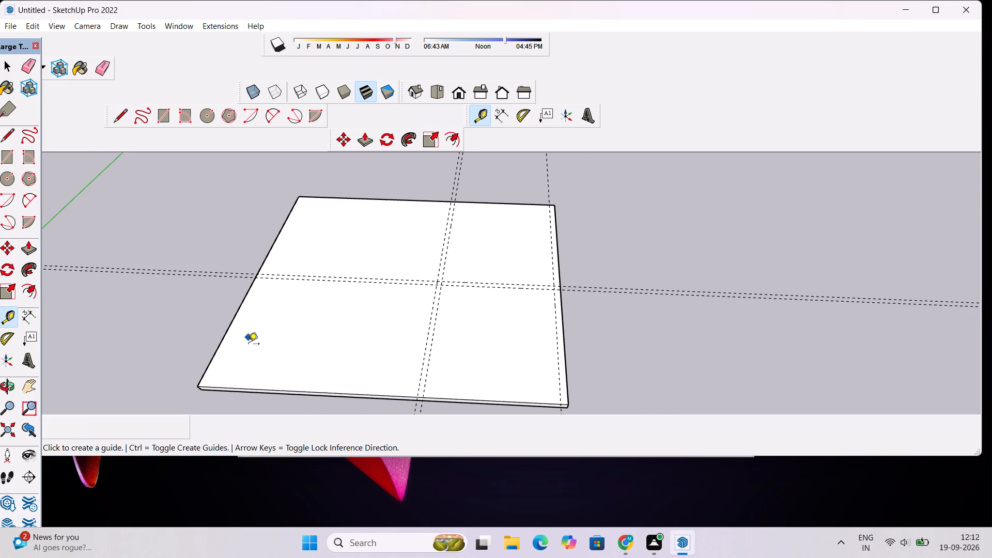
{"action": "scroll", "coordinate": [306, 245], "scroll_direction": "down", "scroll_amount": 3}
{"action": "scroll", "coordinate": [309, 251], "scroll_direction": "up", "scroll_amount": 8}
{"action": "scroll", "coordinate": [303, 287], "scroll_direction": "down", "scroll_amount": 4}
{"action": "key", "text": "o"}
{"action": "left_click_drag", "start_coordinate": [282, 313], "coordinate": [291, 319]}
{"action": "scroll", "coordinate": [291, 319], "scroll_direction": "down", "scroll_amount": 5}
{"action": "left_click_drag", "start_coordinate": [295, 367], "coordinate": [361, 265], "text": "shift"}
{"action": "scroll", "coordinate": [373, 257], "scroll_direction": "down", "scroll_amount": 6, "text": "shift"}
{"action": "left_click_drag", "start_coordinate": [412, 242], "coordinate": [415, 316]}
{"action": "scroll", "coordinate": [400, 288], "scroll_direction": "up", "scroll_amount": 3}
{"action": "left_click_drag", "start_coordinate": [360, 304], "coordinate": [461, 271], "text": "shift"}
{"action": "scroll", "coordinate": [462, 270], "scroll_direction": "down", "scroll_amount": 5}
{"action": "left_click_drag", "start_coordinate": [481, 255], "coordinate": [479, 330]}
{"action": "scroll", "coordinate": [473, 291], "scroll_direction": "up", "scroll_amount": 2}
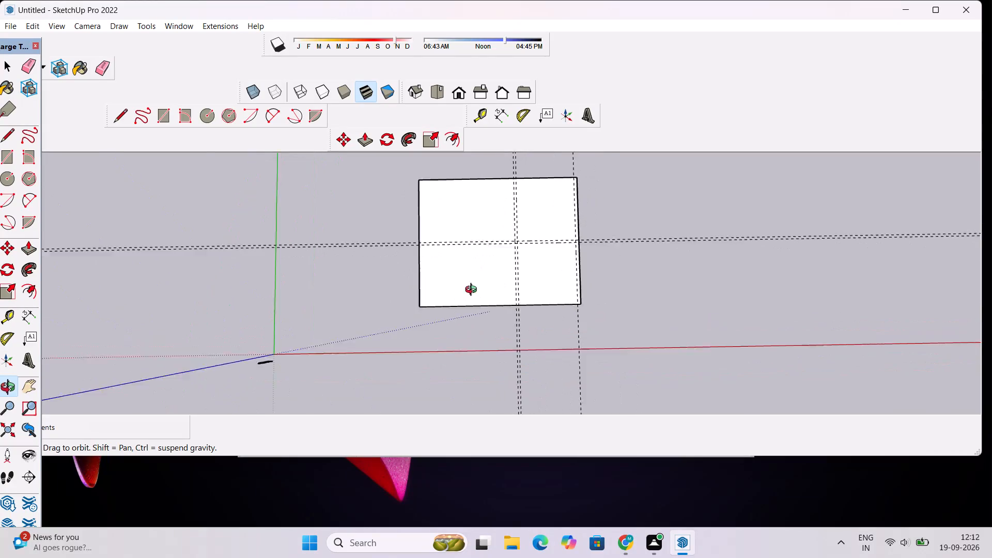
{"action": "scroll", "coordinate": [473, 291], "scroll_direction": "up", "scroll_amount": 3}
{"action": "left_click_drag", "start_coordinate": [450, 324], "coordinate": [467, 242]}
{"action": "scroll", "coordinate": [486, 246], "scroll_direction": "down", "scroll_amount": 4}
{"action": "left_click_drag", "start_coordinate": [533, 289], "coordinate": [488, 306]}
{"action": "scroll", "coordinate": [484, 290], "scroll_direction": "up", "scroll_amount": 4}
{"action": "left_click_drag", "start_coordinate": [483, 289], "coordinate": [482, 298], "text": "shift"}
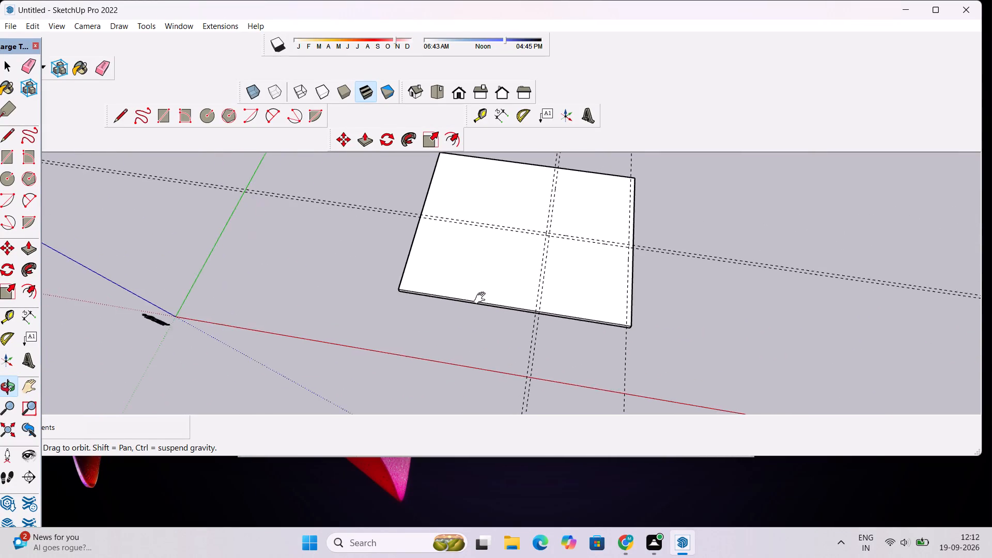
{"action": "left_click_drag", "start_coordinate": [482, 298], "coordinate": [482, 321], "text": "shift"}
{"action": "scroll", "coordinate": [482, 321], "scroll_direction": "down", "scroll_amount": 2}
{"action": "left_click_drag", "start_coordinate": [454, 351], "coordinate": [483, 317]}
{"action": "scroll", "coordinate": [485, 311], "scroll_direction": "up", "scroll_amount": 4}
{"action": "left_click_drag", "start_coordinate": [482, 348], "coordinate": [502, 267]}
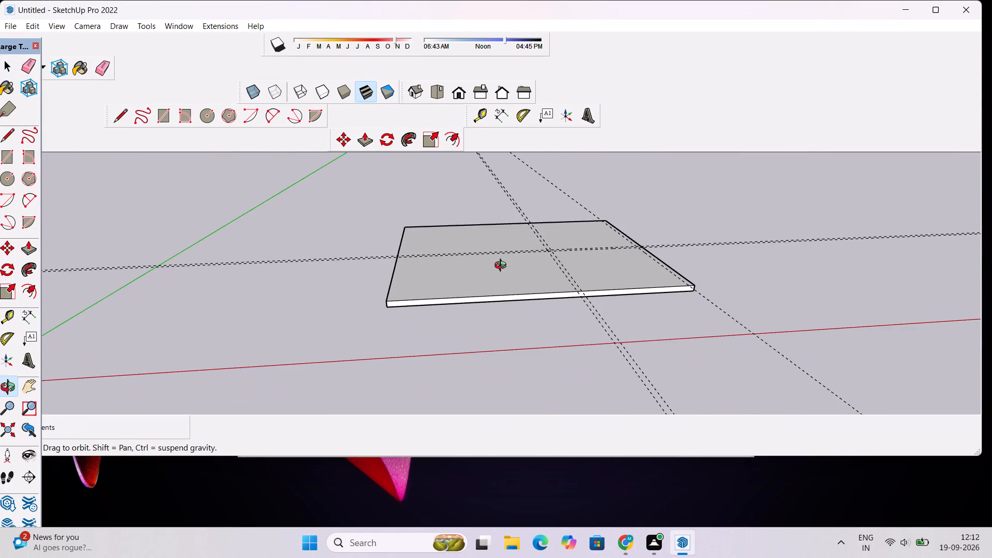
{"action": "left_click_drag", "start_coordinate": [504, 274], "coordinate": [464, 373]}
{"action": "scroll", "coordinate": [481, 322], "scroll_direction": "down", "scroll_amount": 5}
{"action": "left_click_drag", "start_coordinate": [477, 329], "coordinate": [493, 334]}
{"action": "scroll", "coordinate": [492, 334], "scroll_direction": "down", "scroll_amount": 6}
{"action": "left_click_drag", "start_coordinate": [505, 310], "coordinate": [487, 347], "text": "shift"}
{"action": "left_click_drag", "start_coordinate": [473, 376], "coordinate": [492, 311]}
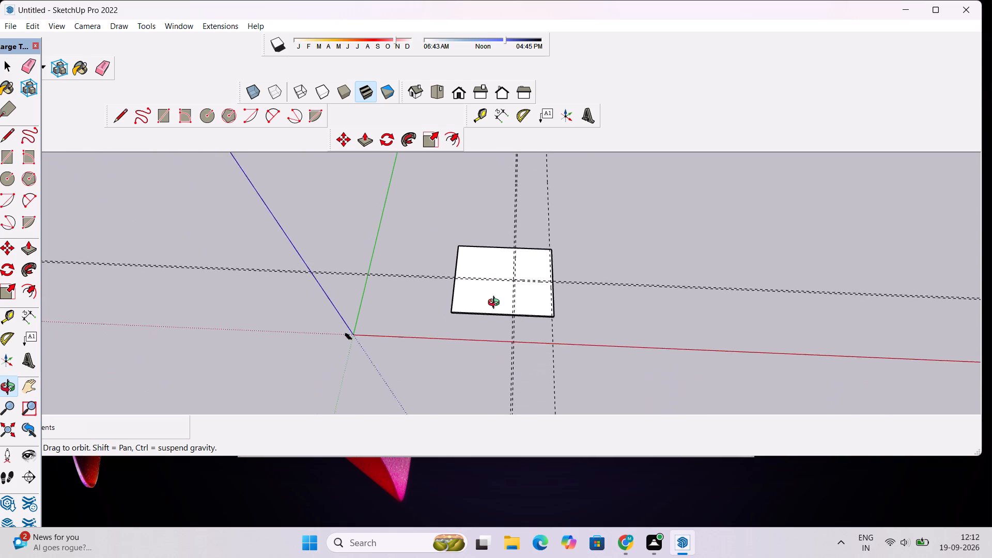
{"action": "scroll", "coordinate": [496, 304], "scroll_direction": "up", "scroll_amount": 12}
{"action": "left_click_drag", "start_coordinate": [487, 320], "coordinate": [484, 382], "text": "shift"}
{"action": "scroll", "coordinate": [486, 355], "scroll_direction": "down", "scroll_amount": 4, "text": "shift"}
{"action": "left_click_drag", "start_coordinate": [522, 336], "coordinate": [461, 365], "text": "shift"}
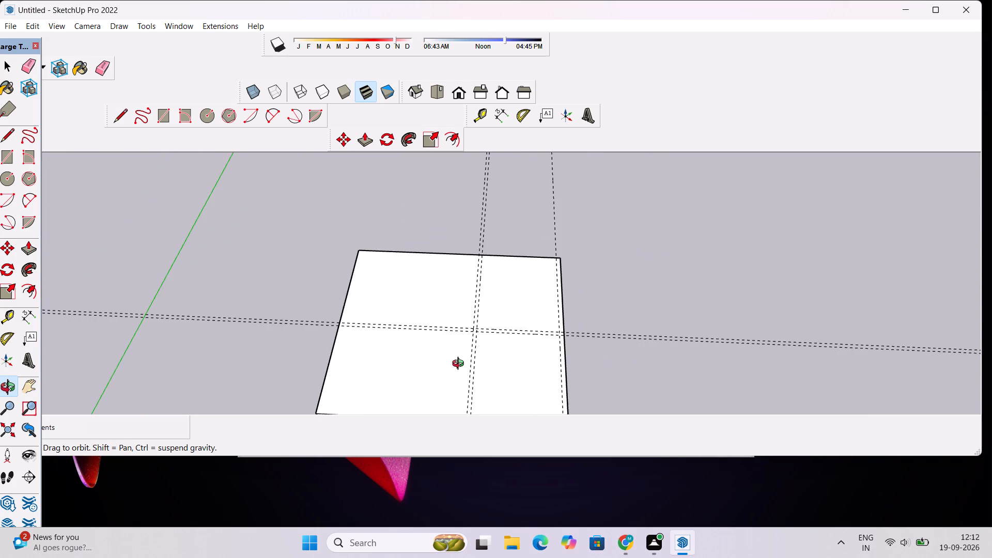
{"action": "left_click_drag", "start_coordinate": [459, 364], "coordinate": [466, 330], "text": "shift"}
{"action": "left_click_drag", "start_coordinate": [463, 331], "coordinate": [472, 356]}
{"action": "scroll", "coordinate": [477, 310], "scroll_direction": "up", "scroll_amount": 5}
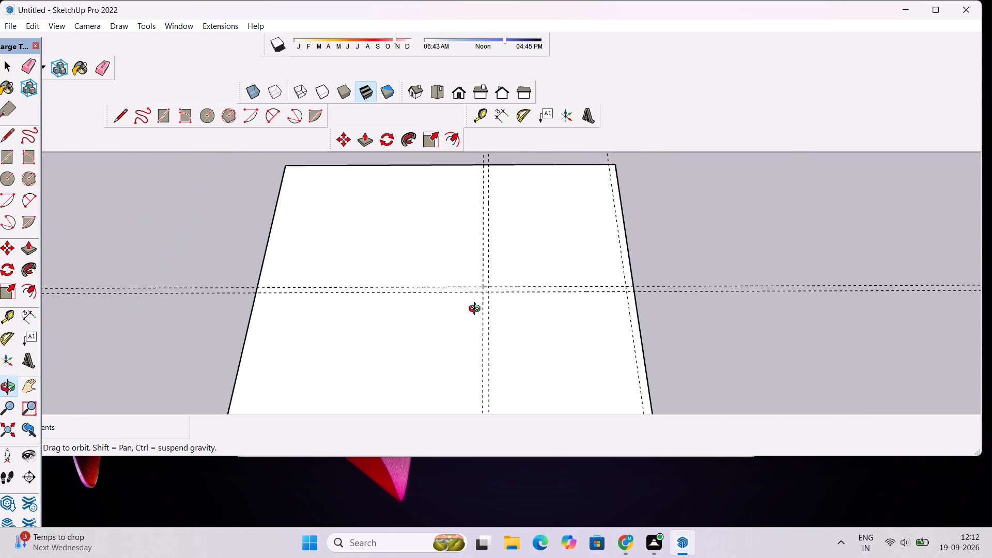
{"action": "left_click_drag", "start_coordinate": [382, 320], "coordinate": [412, 304]}
{"action": "scroll", "coordinate": [410, 304], "scroll_direction": "down", "scroll_amount": 5}
{"action": "left_click_drag", "start_coordinate": [469, 295], "coordinate": [459, 332]}
{"action": "scroll", "coordinate": [469, 270], "scroll_direction": "up", "scroll_amount": 5}
{"action": "left_click_drag", "start_coordinate": [491, 270], "coordinate": [474, 311], "text": "shift"}
{"action": "scroll", "coordinate": [471, 309], "scroll_direction": "up", "scroll_amount": 4, "text": "shift"}
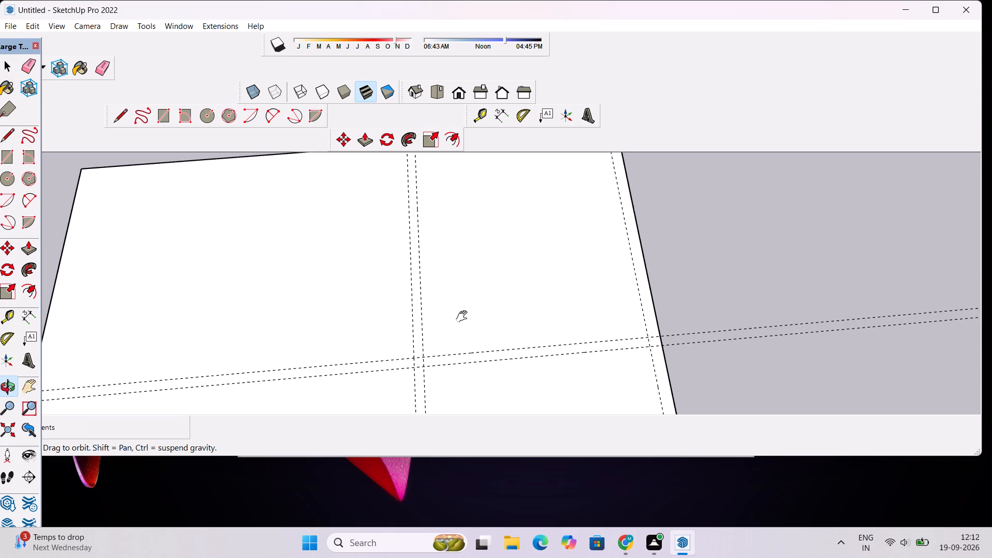
{"action": "left_click_drag", "start_coordinate": [453, 330], "coordinate": [458, 236], "text": "shift"}
{"action": "scroll", "coordinate": [459, 236], "scroll_direction": "down", "scroll_amount": 7}
{"action": "left_click_drag", "start_coordinate": [464, 236], "coordinate": [428, 275]}
{"action": "scroll", "coordinate": [428, 275], "scroll_direction": "down", "scroll_amount": 6, "text": "shift"}
{"action": "scroll", "coordinate": [428, 274], "scroll_direction": "up", "scroll_amount": 1}
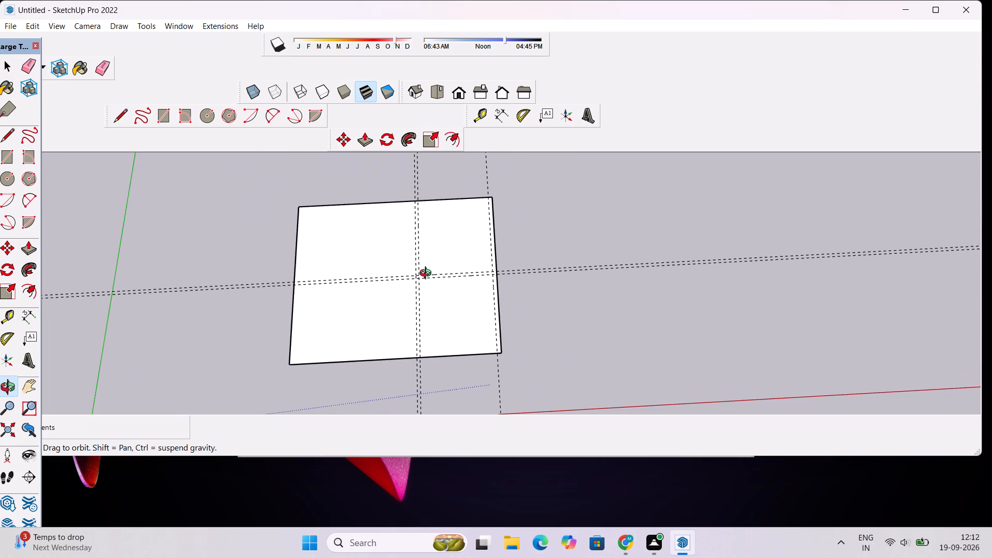
Draw a 40' line along the 1' guide across the slab's top, between its two 50' edges.
{"action": "key", "text": "l"}
{"action": "scroll", "coordinate": [475, 365], "scroll_direction": "up", "scroll_amount": 1}
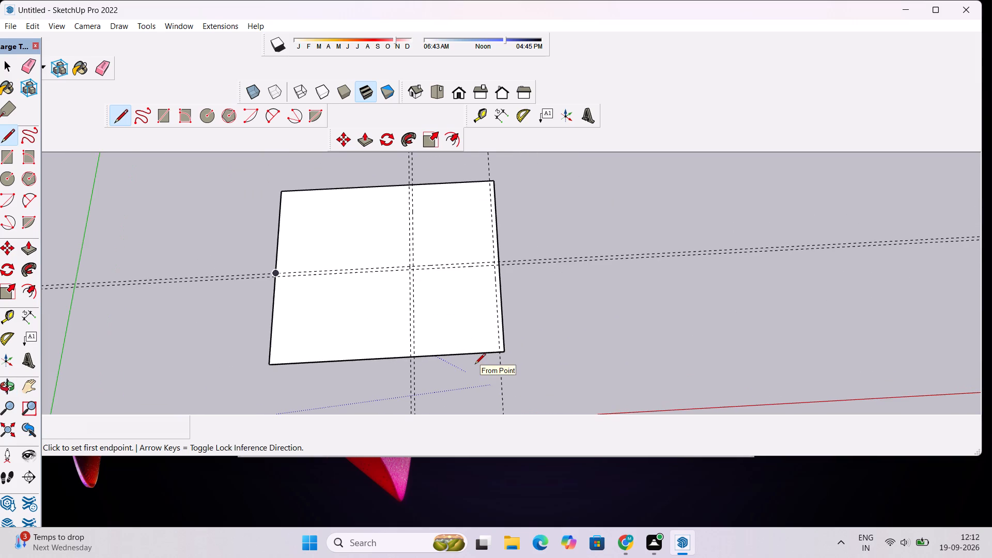
{"action": "scroll", "coordinate": [478, 366], "scroll_direction": "up", "scroll_amount": 7}
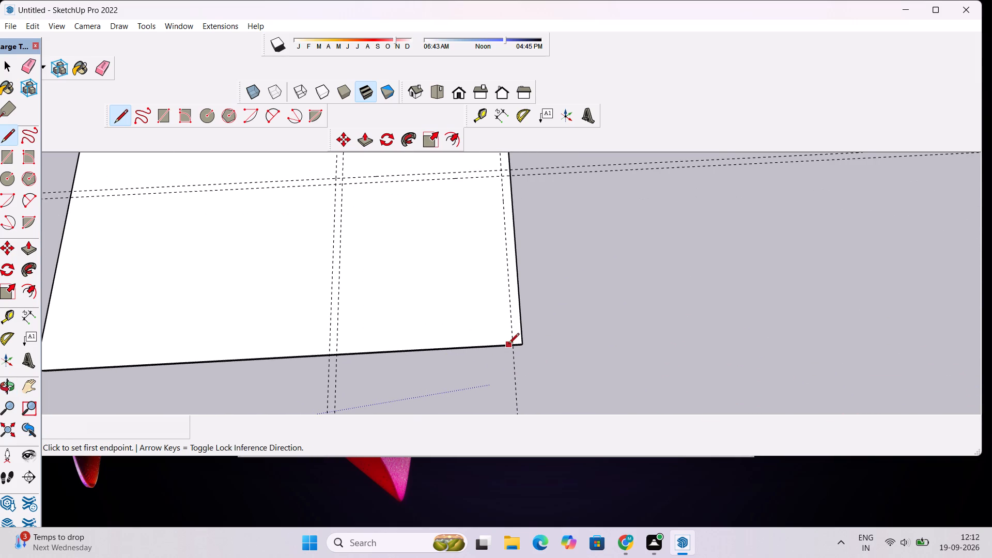
{"action": "left_click", "coordinate": [511, 346]}
{"action": "scroll", "coordinate": [512, 345], "scroll_direction": "down", "scroll_amount": 13}
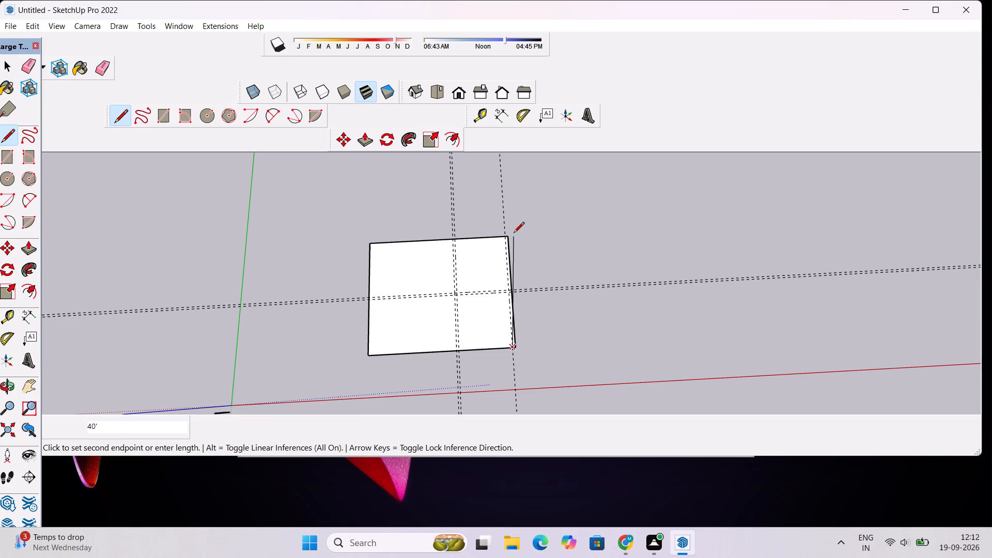
{"action": "scroll", "coordinate": [498, 230], "scroll_direction": "up", "scroll_amount": 12}
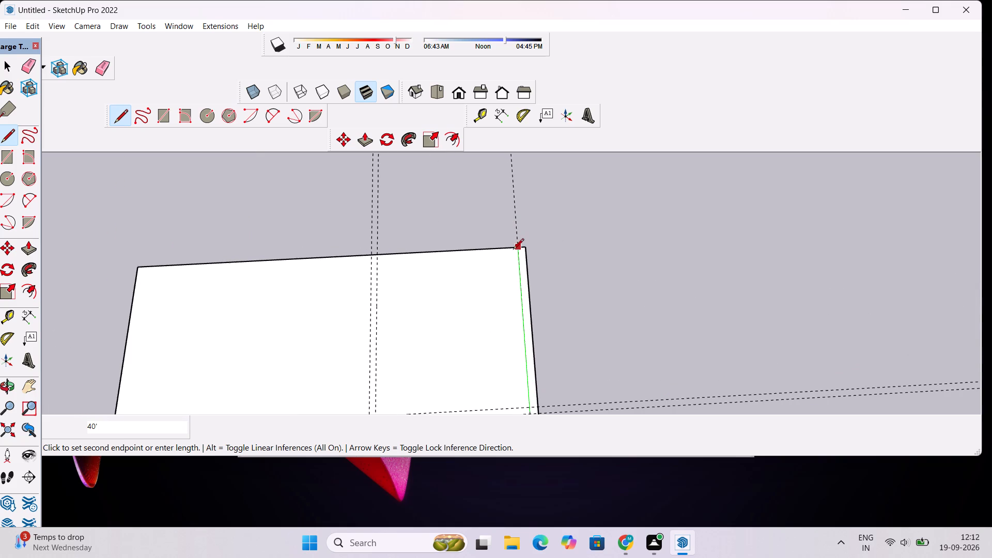
{"action": "scroll", "coordinate": [516, 250], "scroll_direction": "up", "scroll_amount": 2}
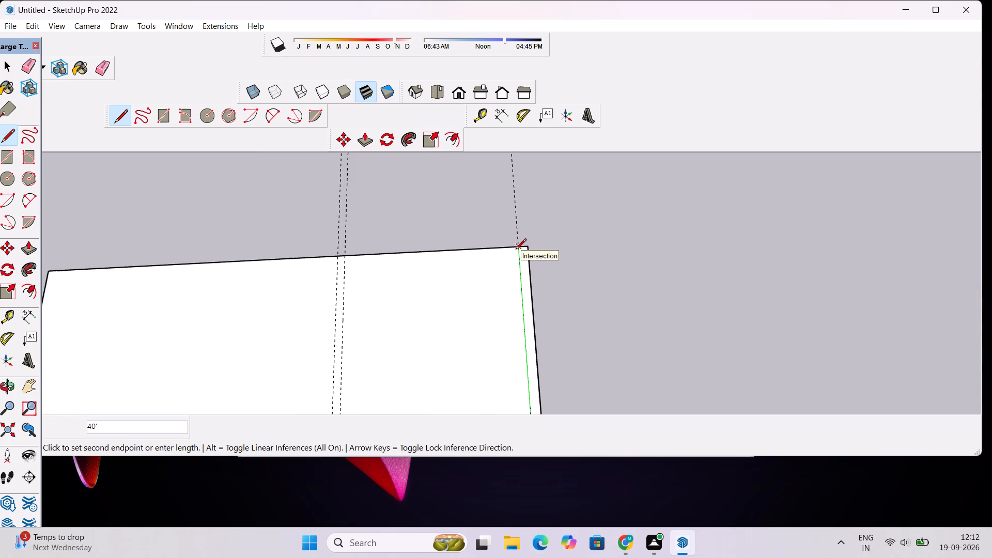
{"action": "left_click", "coordinate": [518, 248]}
{"action": "key", "text": "space"}
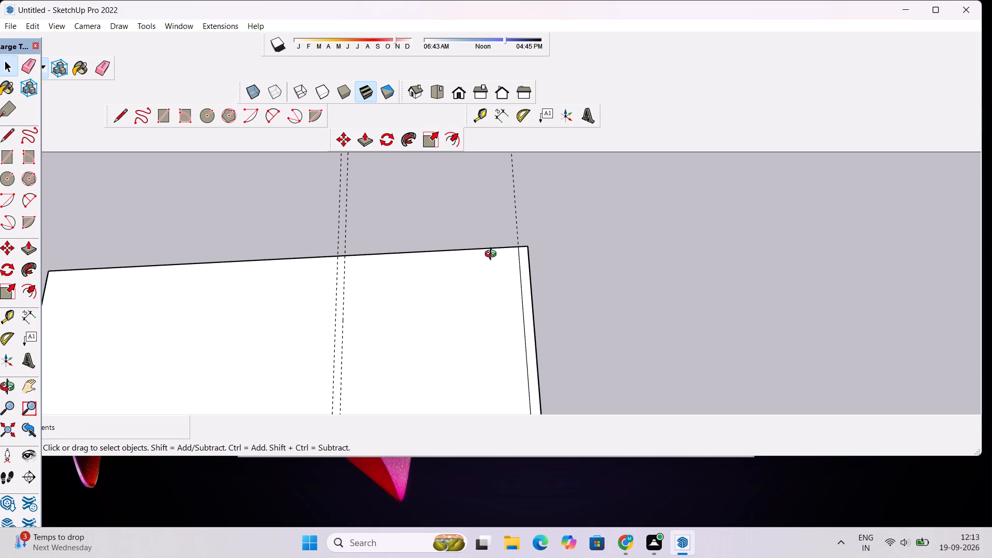
Examine the new edge line and the crossing guide pairs on the slab's top from different angles.
{"action": "key", "text": "o"}
{"action": "scroll", "coordinate": [490, 258], "scroll_direction": "down", "scroll_amount": 15}
{"action": "left_click_drag", "start_coordinate": [485, 302], "coordinate": [481, 225], "text": "shift"}
{"action": "scroll", "coordinate": [481, 224], "scroll_direction": "up", "scroll_amount": 4}
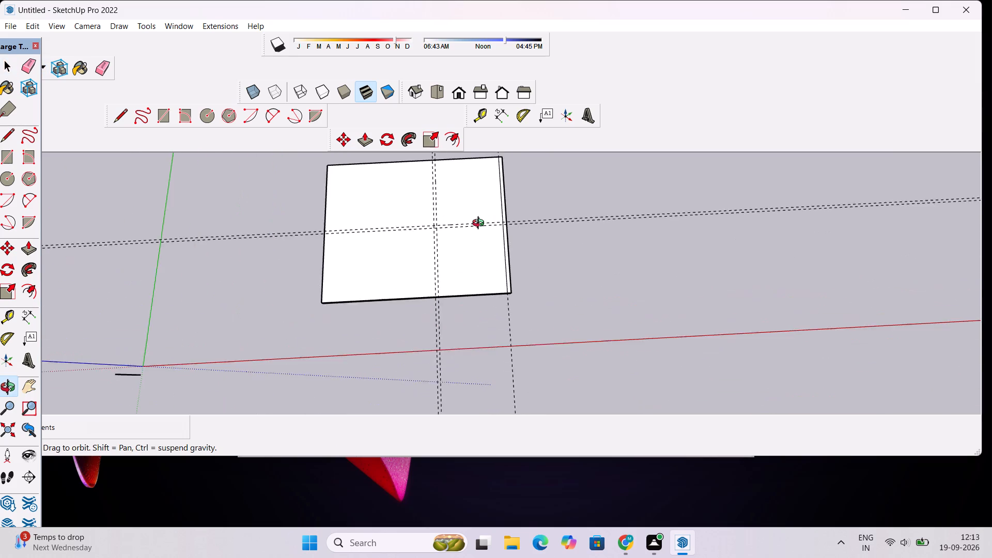
{"action": "scroll", "coordinate": [481, 224], "scroll_direction": "up", "scroll_amount": 6}
{"action": "left_click_drag", "start_coordinate": [481, 224], "coordinate": [482, 248], "text": "shift"}
{"action": "scroll", "coordinate": [482, 248], "scroll_direction": "up", "scroll_amount": 1}
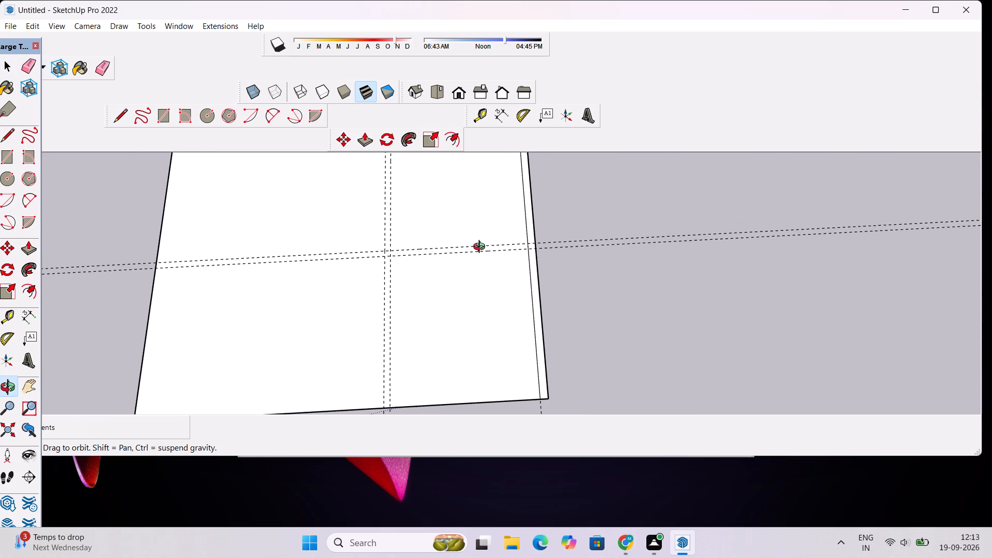
{"action": "left_click_drag", "start_coordinate": [482, 253], "coordinate": [483, 260]}
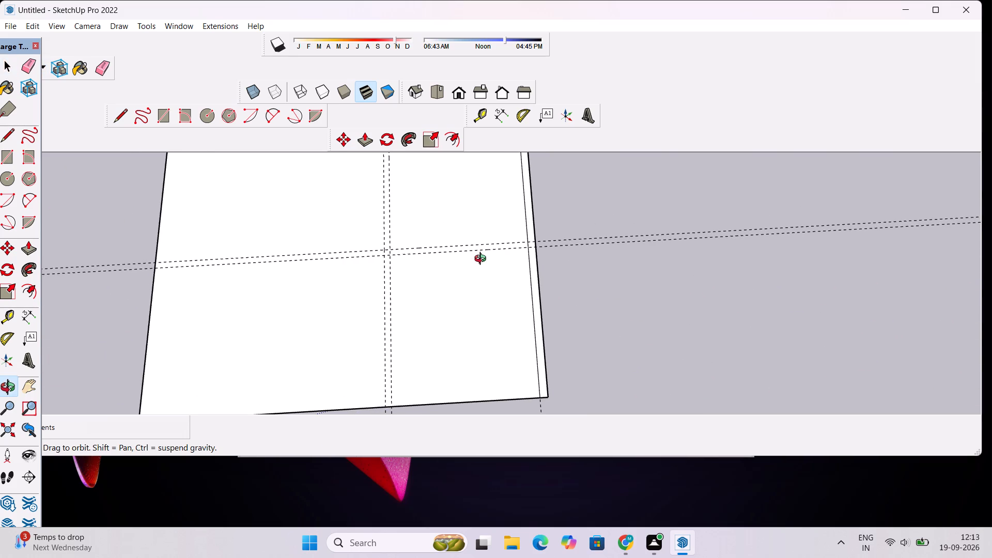
{"action": "scroll", "coordinate": [483, 260], "scroll_direction": "down", "scroll_amount": 2}
{"action": "left_click", "coordinate": [496, 251], "text": "shift"}
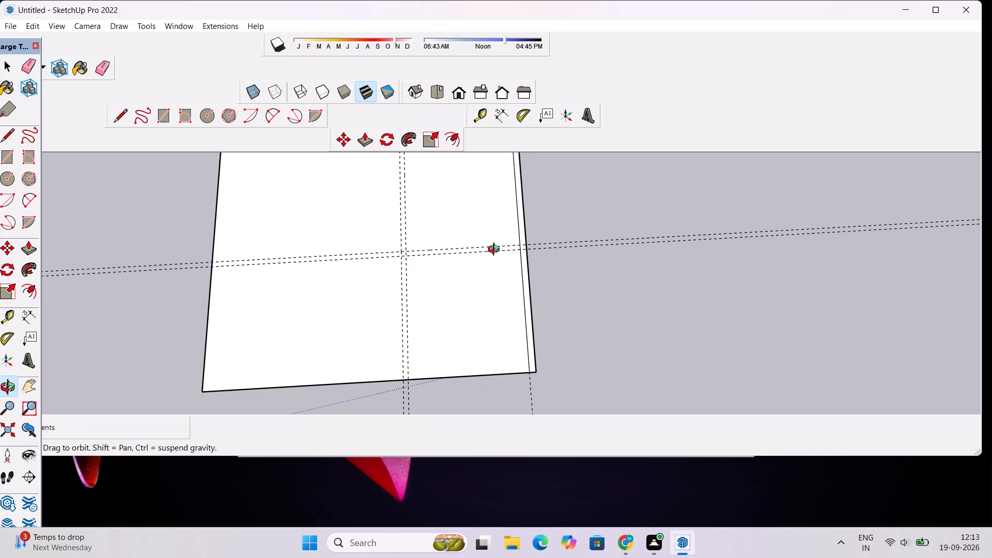
{"action": "scroll", "coordinate": [496, 251], "scroll_direction": "down", "scroll_amount": 3}
{"action": "left_click_drag", "start_coordinate": [415, 239], "coordinate": [424, 239], "text": "shift"}
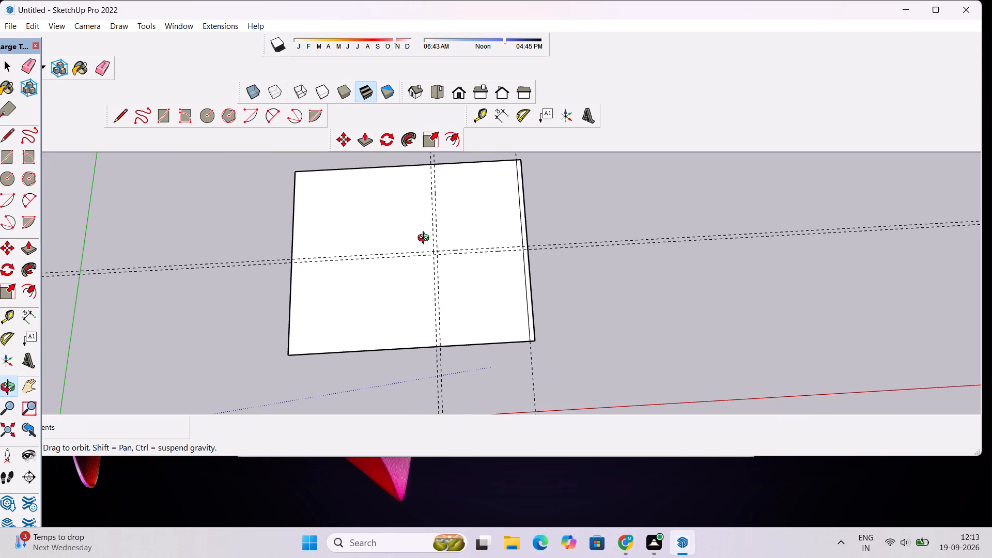
{"action": "scroll", "coordinate": [426, 239], "scroll_direction": "up", "scroll_amount": 2}
{"action": "left_click_drag", "start_coordinate": [426, 240], "coordinate": [476, 250], "text": "shift"}
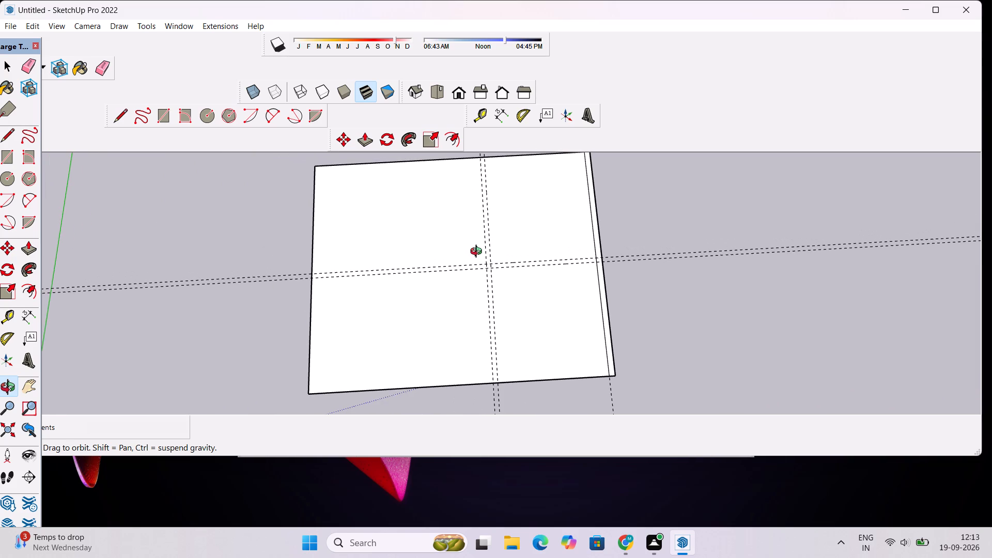
{"action": "scroll", "coordinate": [478, 253], "scroll_direction": "down", "scroll_amount": 3}
{"action": "left_click_drag", "start_coordinate": [478, 253], "coordinate": [474, 268]}
{"action": "scroll", "coordinate": [473, 261], "scroll_direction": "up", "scroll_amount": 3}
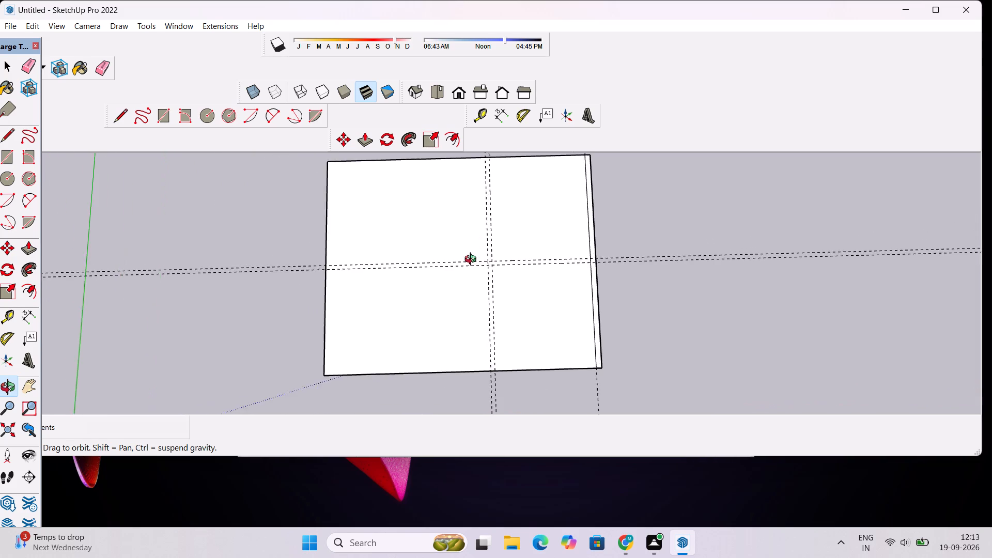
{"action": "left_click_drag", "start_coordinate": [473, 260], "coordinate": [482, 238], "text": "shift"}
{"action": "scroll", "coordinate": [483, 238], "scroll_direction": "down", "scroll_amount": 4}
{"action": "left_click_drag", "start_coordinate": [489, 242], "coordinate": [490, 274], "text": "shift"}
{"action": "scroll", "coordinate": [490, 274], "scroll_direction": "up", "scroll_amount": 2}
Draw a 19' 3" line from the 40' edge beside the 1' strip along the guide nearer the red axis, to the nearest crossing guide.
{"action": "key", "text": "l"}
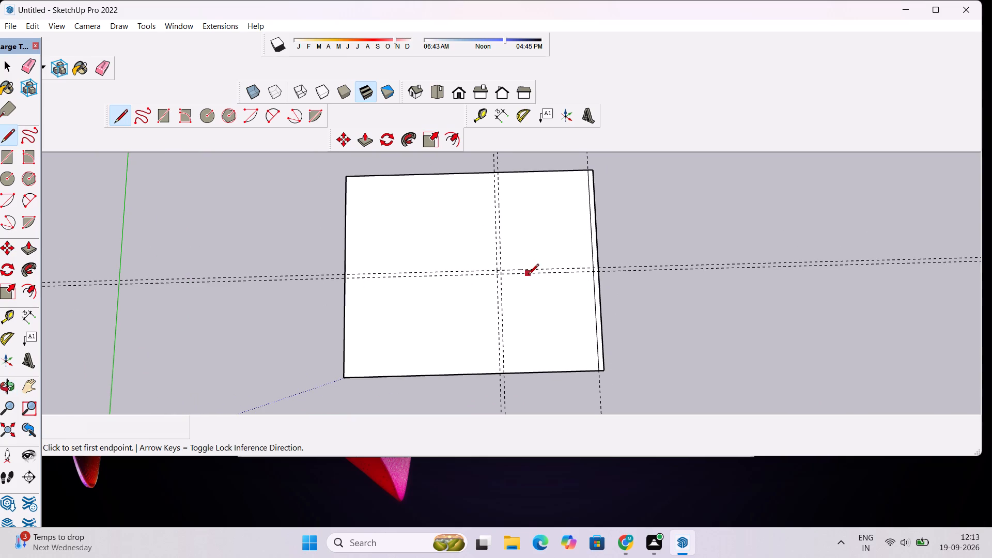
{"action": "scroll", "coordinate": [526, 280], "scroll_direction": "up", "scroll_amount": 5}
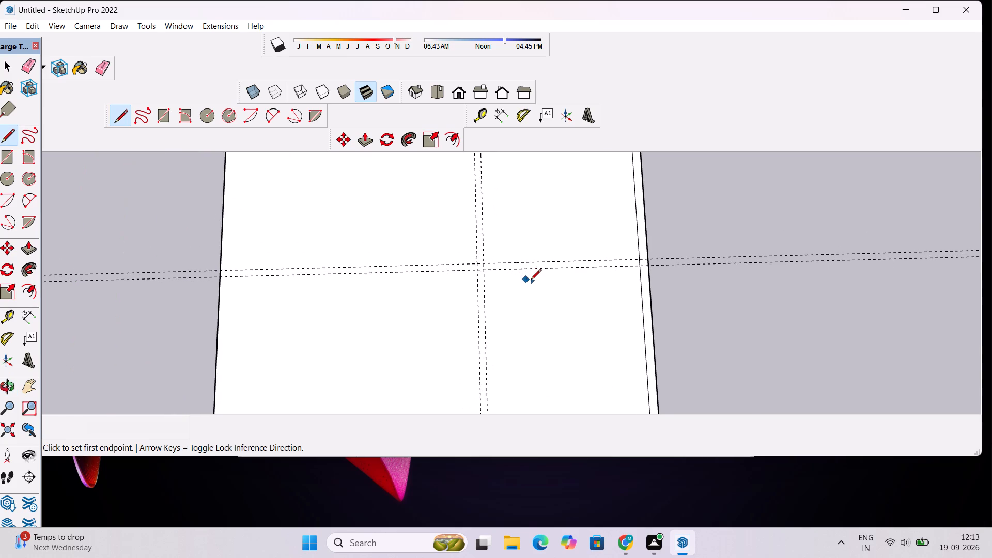
{"action": "scroll", "coordinate": [526, 280], "scroll_direction": "down", "scroll_amount": 1}
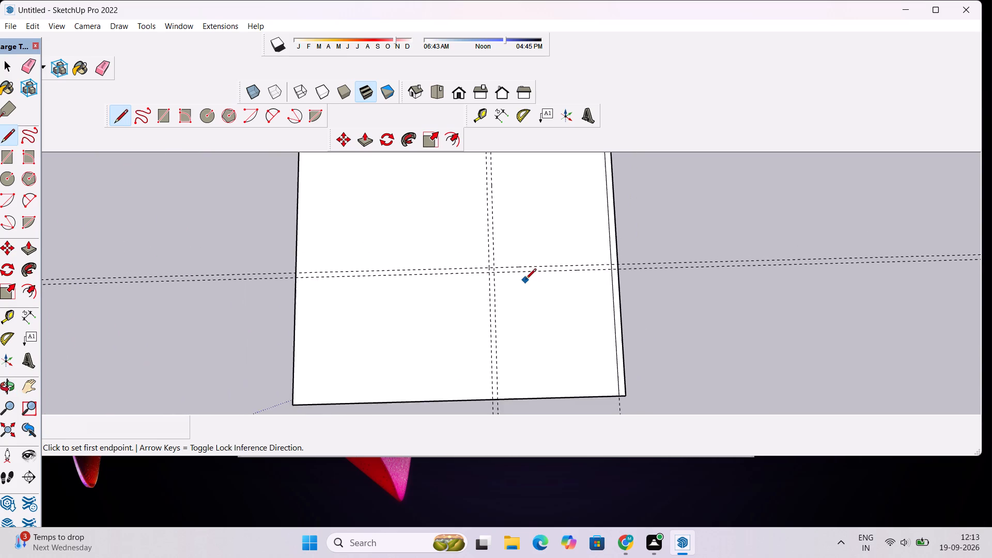
{"action": "scroll", "coordinate": [525, 280], "scroll_direction": "down", "scroll_amount": 6}
{"action": "scroll", "coordinate": [531, 279], "scroll_direction": "up", "scroll_amount": 7}
{"action": "scroll", "coordinate": [613, 268], "scroll_direction": "up", "scroll_amount": 4}
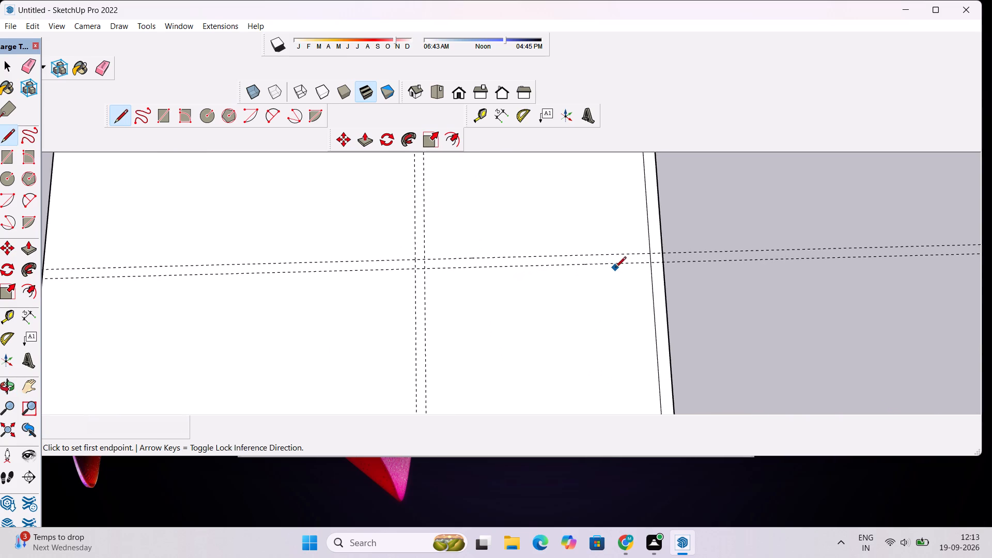
{"action": "left_click", "coordinate": [667, 262]}
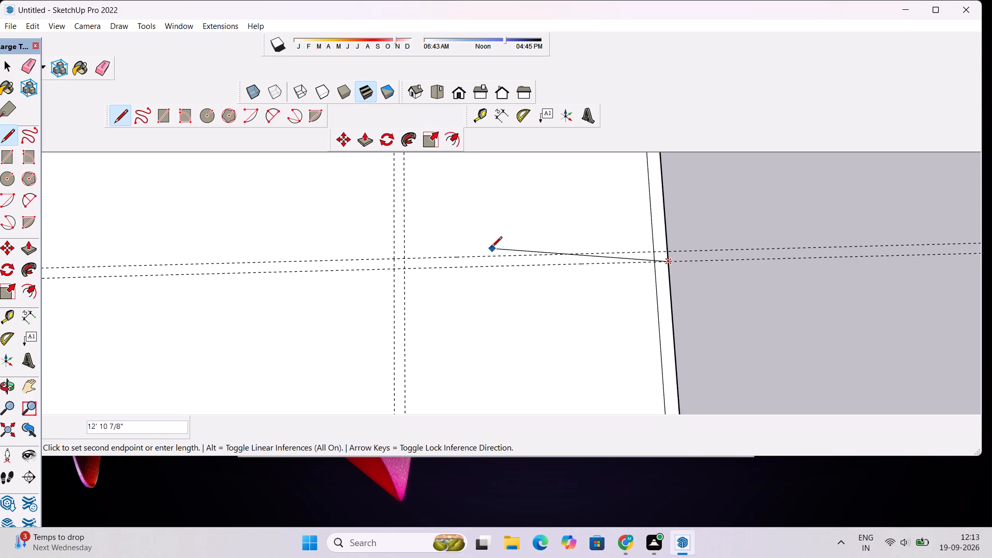
{"action": "scroll", "coordinate": [464, 247], "scroll_direction": "down", "scroll_amount": 9}
{"action": "scroll", "coordinate": [436, 269], "scroll_direction": "up", "scroll_amount": 3}
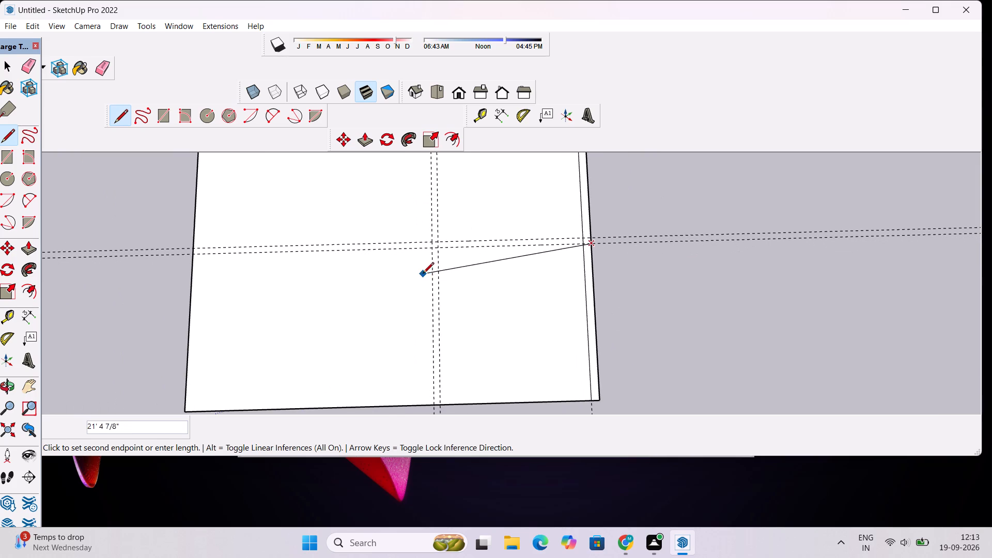
{"action": "scroll", "coordinate": [423, 274], "scroll_direction": "up", "scroll_amount": 10}
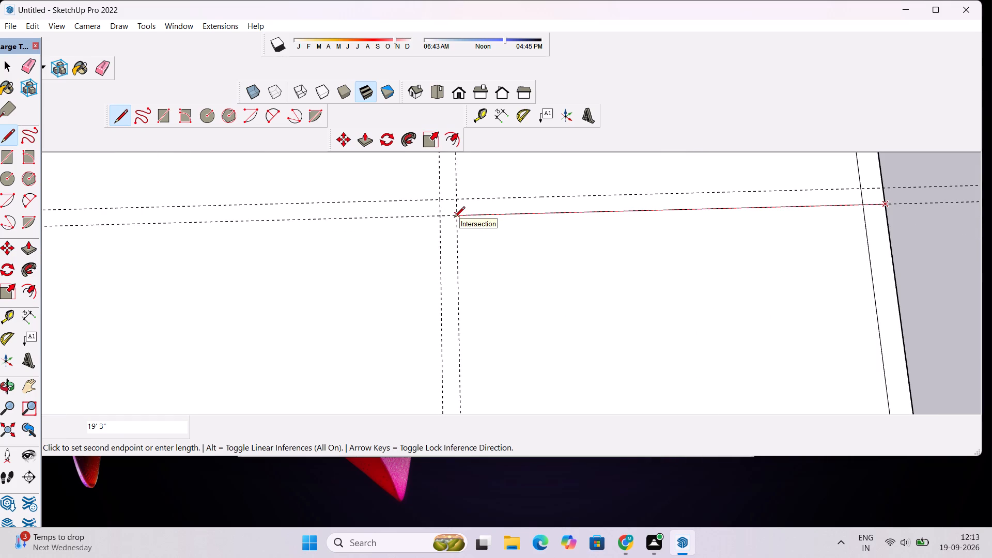
{"action": "left_click", "coordinate": [455, 216]}
Continue the line 19' 3" along the crossing guide to the slab's 50' edge nearer the red axis.
{"action": "scroll", "coordinate": [455, 216], "scroll_direction": "down", "scroll_amount": 12}
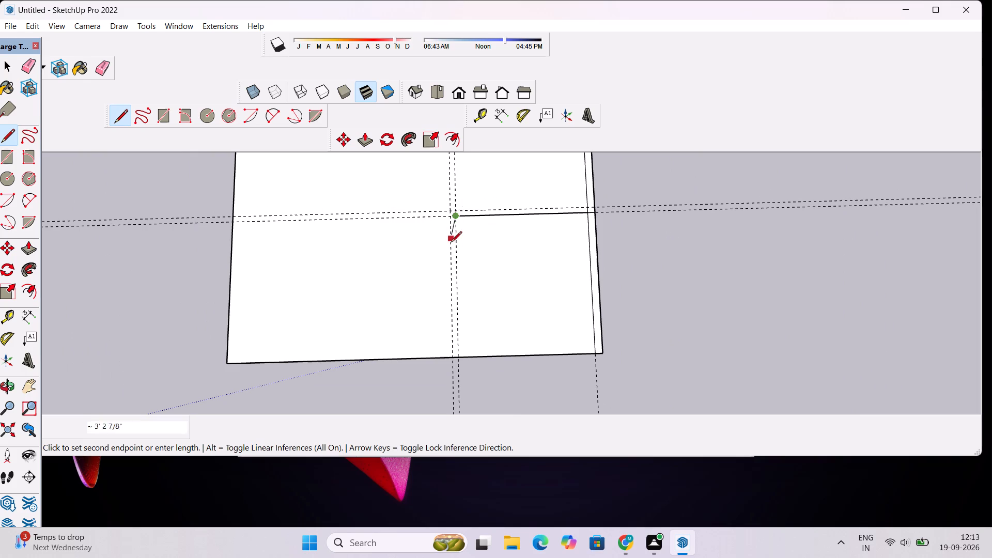
{"action": "scroll", "coordinate": [448, 326], "scroll_direction": "up", "scroll_amount": 3}
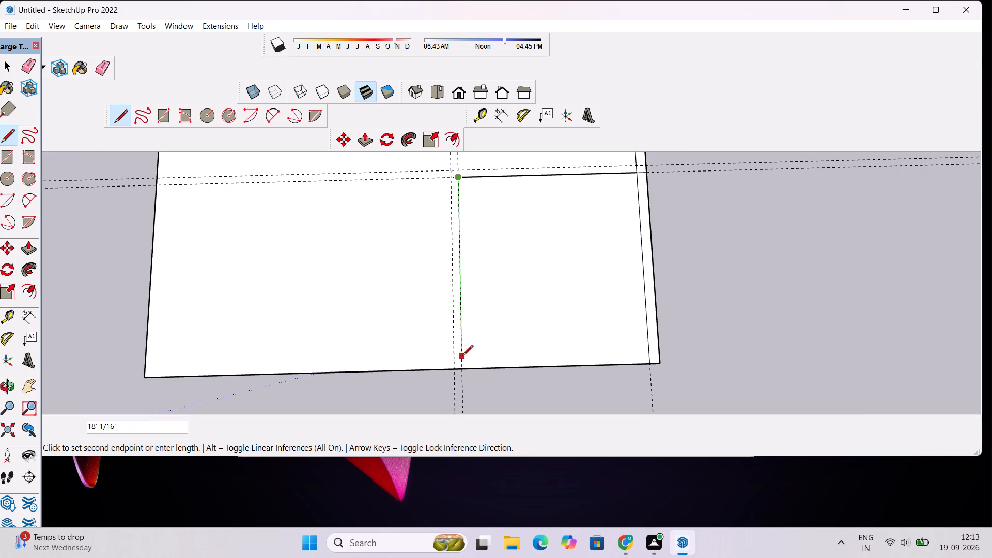
{"action": "scroll", "coordinate": [464, 358], "scroll_direction": "up", "scroll_amount": 5}
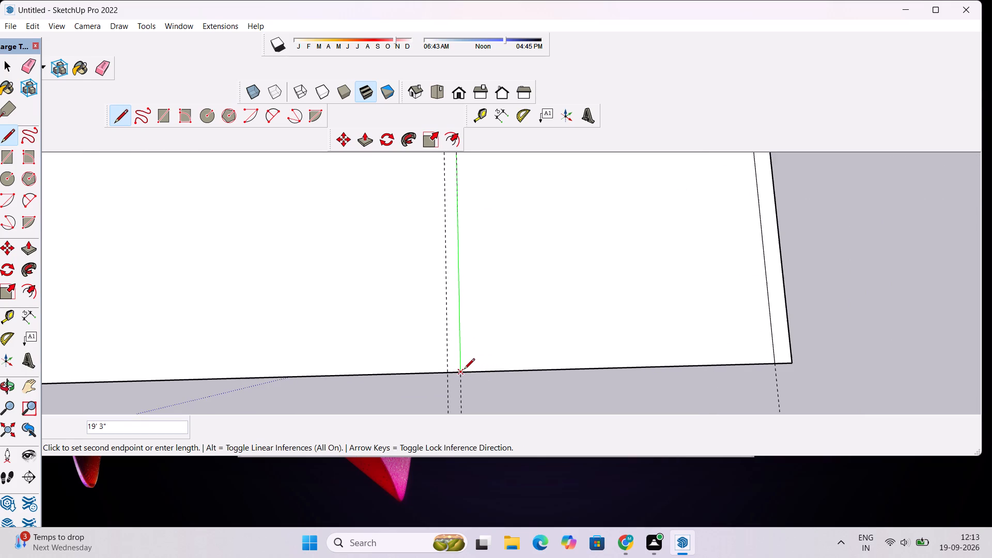
{"action": "left_click", "coordinate": [464, 370]}
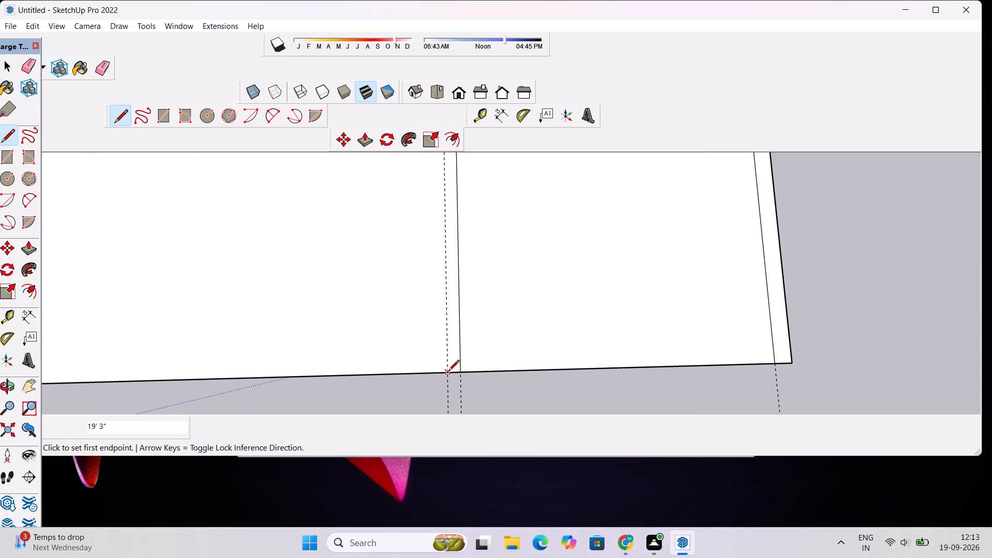
Draw a parallel 19' 3" line along the pair's other guide, from the same 50' edge back to the guide crossing.
{"action": "left_click", "coordinate": [448, 371]}
{"action": "scroll", "coordinate": [448, 363], "scroll_direction": "down", "scroll_amount": 11}
{"action": "scroll", "coordinate": [445, 258], "scroll_direction": "up", "scroll_amount": 5}
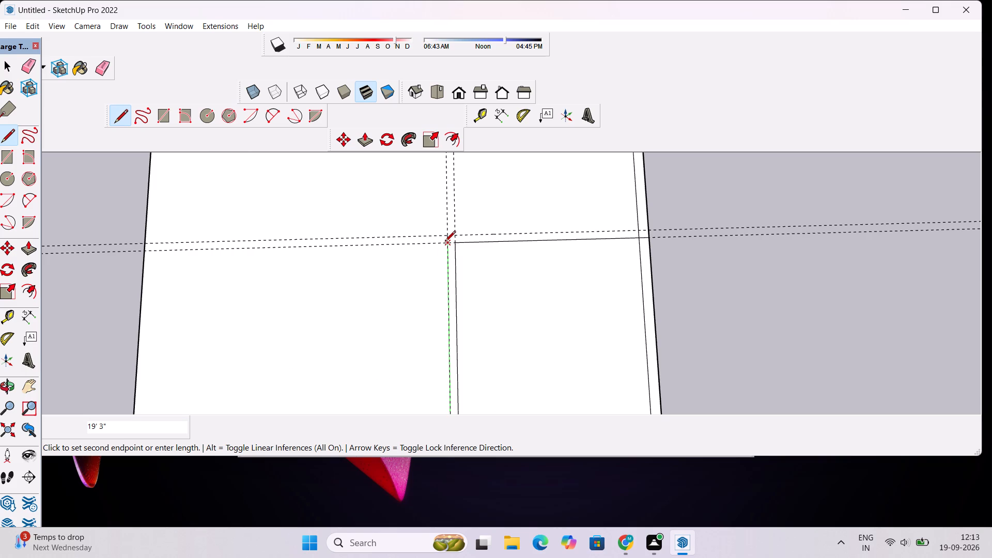
{"action": "left_click", "coordinate": [445, 244]}
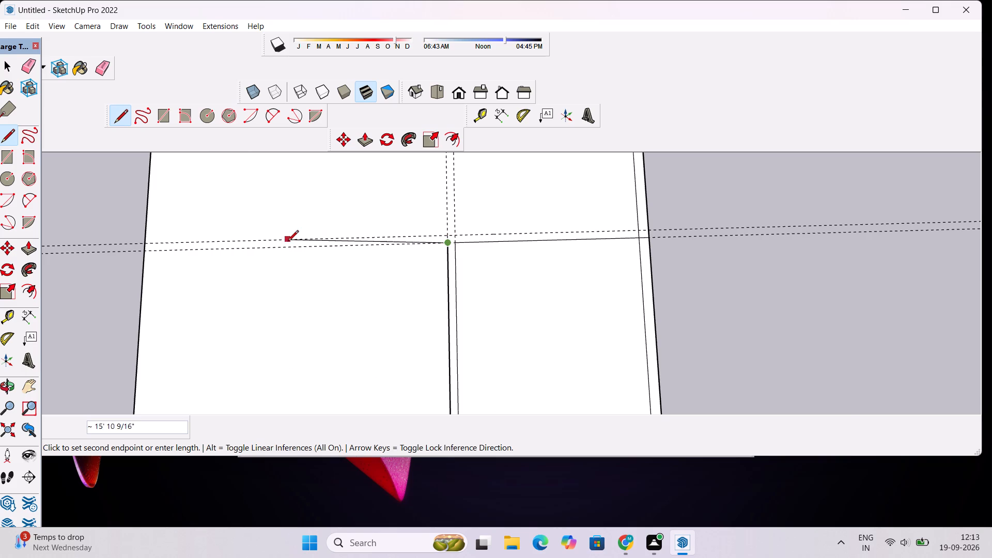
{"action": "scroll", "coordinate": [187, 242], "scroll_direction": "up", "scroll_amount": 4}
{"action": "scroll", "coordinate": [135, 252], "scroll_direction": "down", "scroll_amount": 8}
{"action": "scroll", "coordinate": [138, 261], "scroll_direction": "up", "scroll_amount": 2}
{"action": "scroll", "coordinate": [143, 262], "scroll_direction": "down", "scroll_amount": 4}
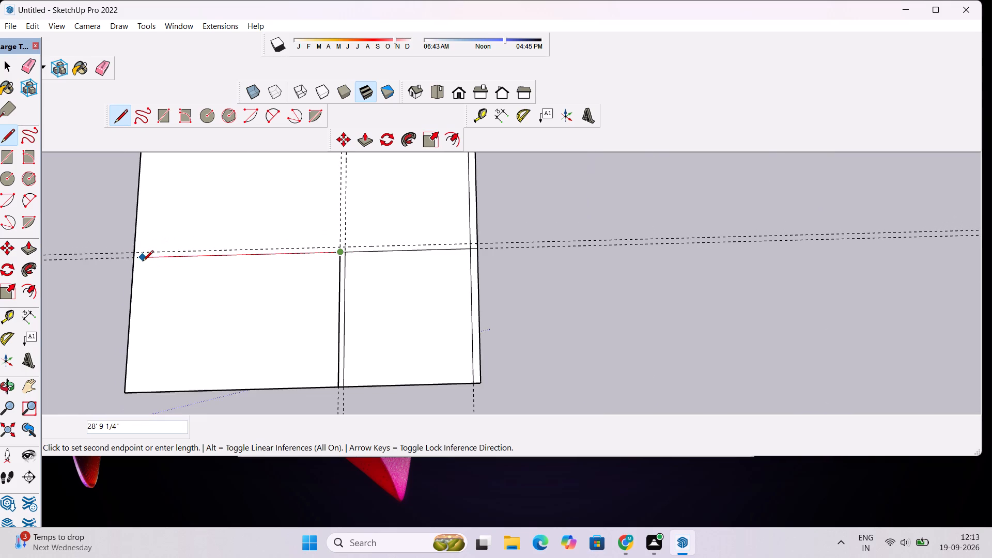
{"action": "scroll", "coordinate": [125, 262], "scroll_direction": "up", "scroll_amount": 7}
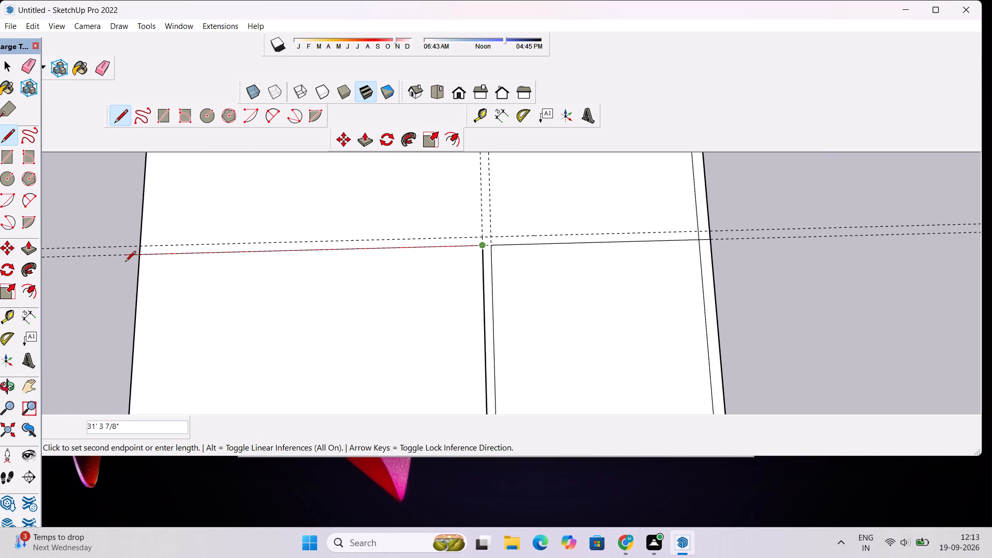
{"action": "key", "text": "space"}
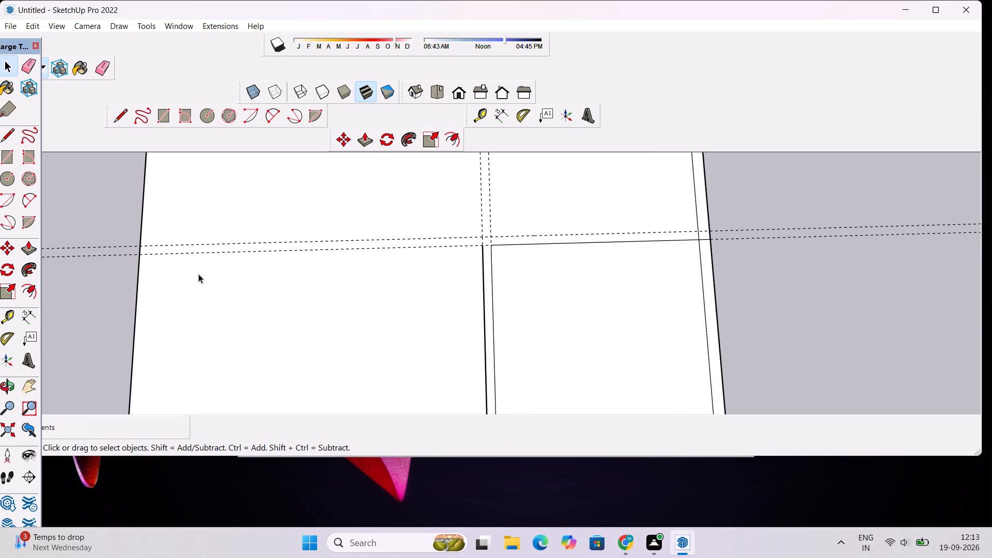
Draw the dividing wall's second line along the remaining parallel guide, from the 1' strip line to the nearest crossing guide.
{"action": "key", "text": "l"}
{"action": "scroll", "coordinate": [163, 290], "scroll_direction": "down", "scroll_amount": 5}
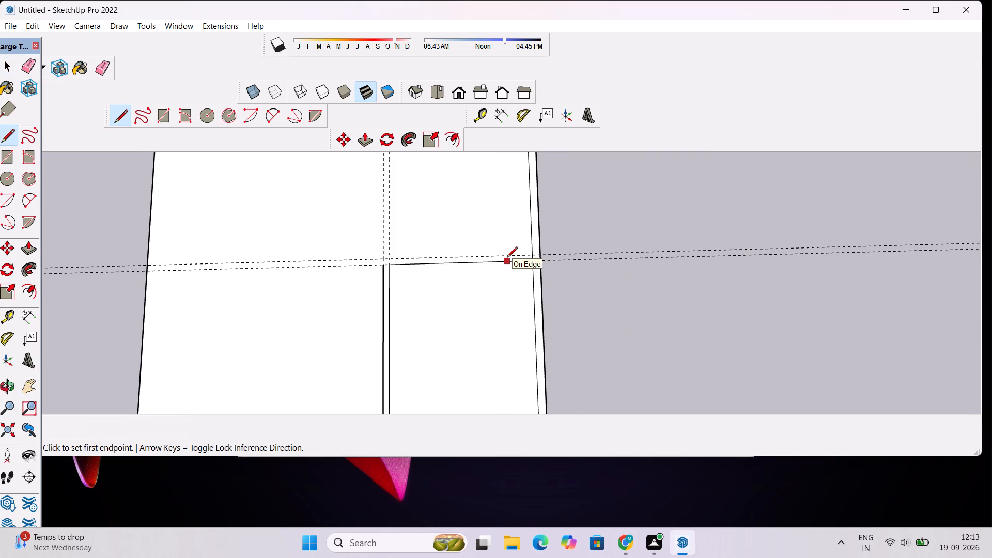
{"action": "scroll", "coordinate": [508, 246], "scroll_direction": "up", "scroll_amount": 4}
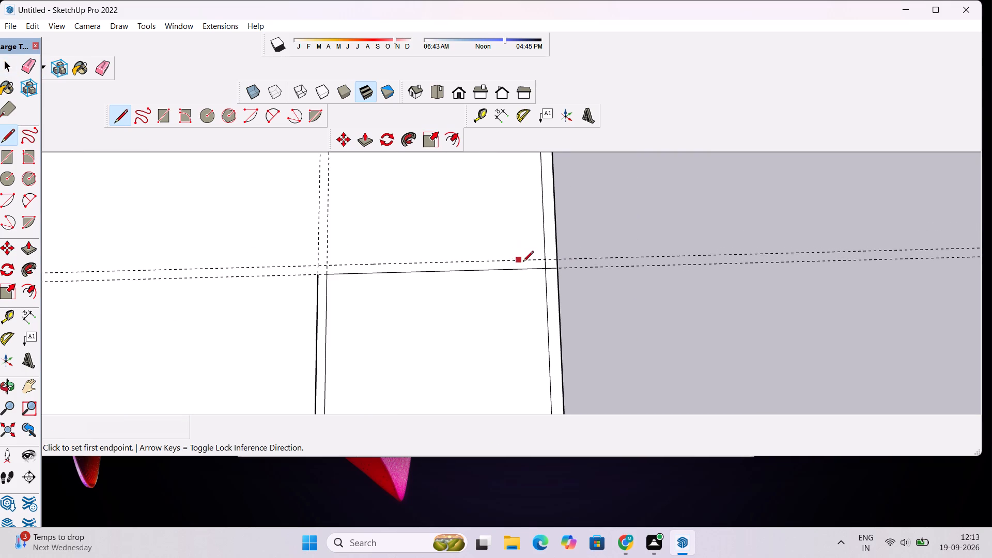
{"action": "scroll", "coordinate": [525, 265], "scroll_direction": "up", "scroll_amount": 4}
{"action": "left_click", "coordinate": [556, 257]}
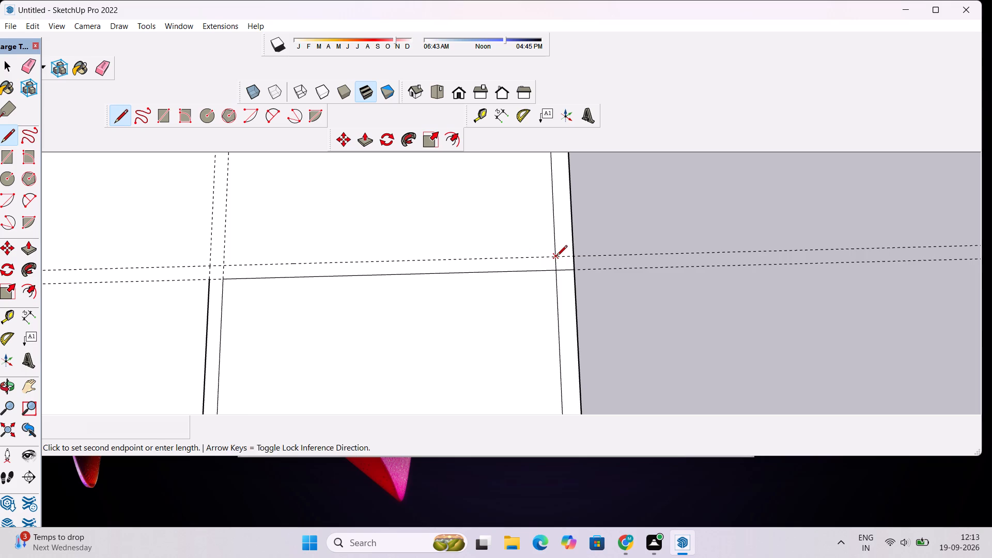
{"action": "left_click", "coordinate": [227, 266]}
Continue that line along the crossing guide to the 50' edge farther from the red axis.
{"action": "scroll", "coordinate": [241, 266], "scroll_direction": "down", "scroll_amount": 1}
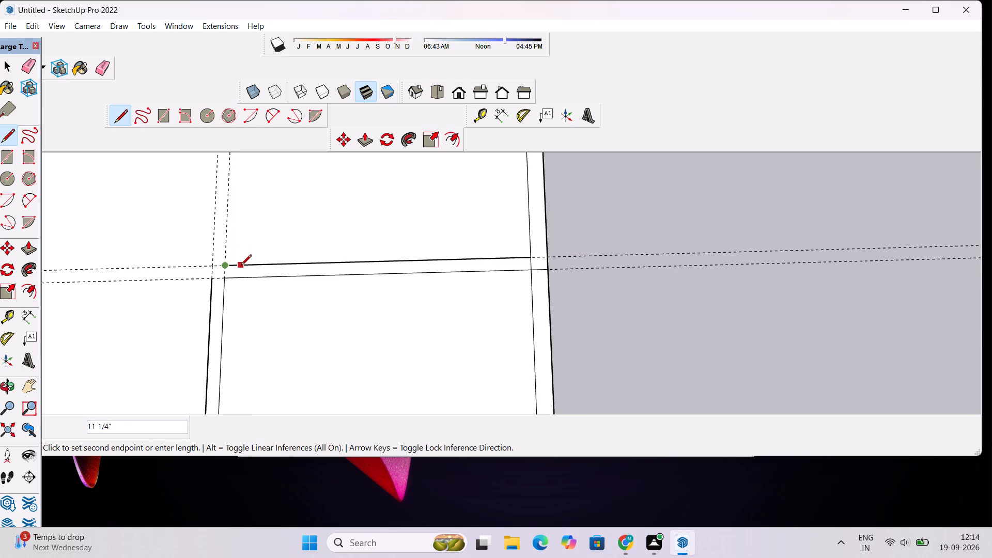
{"action": "scroll", "coordinate": [241, 266], "scroll_direction": "down", "scroll_amount": 20}
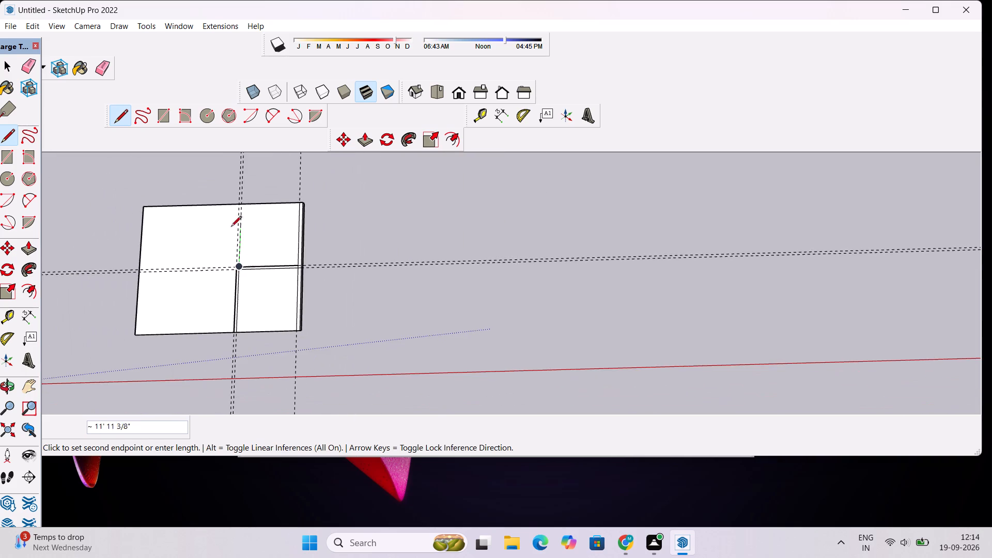
{"action": "scroll", "coordinate": [234, 209], "scroll_direction": "up", "scroll_amount": 15}
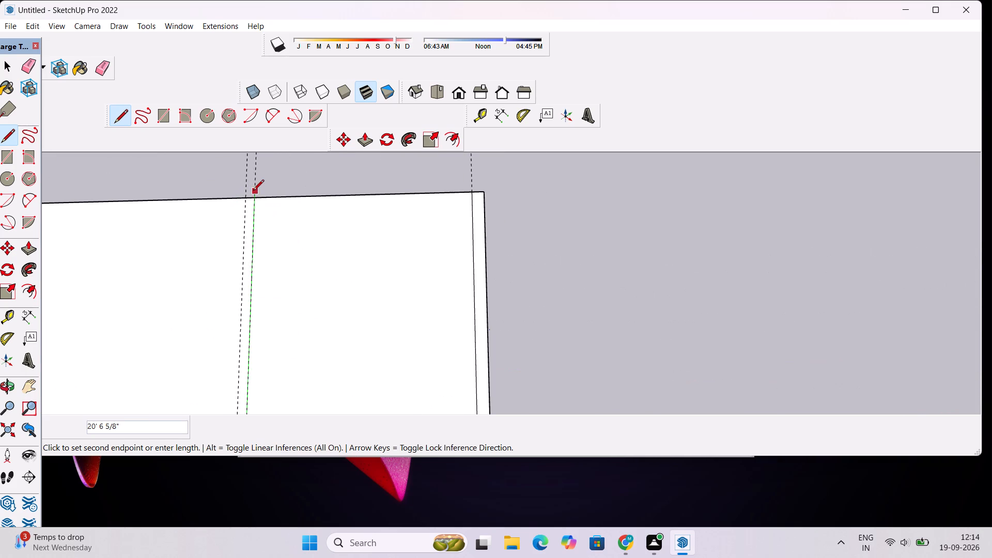
{"action": "left_click", "coordinate": [253, 198]}
Draw a 20' 9" line along the pair's other guide, from the far 50' edge to the end of the existing wall line.
{"action": "scroll", "coordinate": [280, 194], "scroll_direction": "down", "scroll_amount": 11}
{"action": "scroll", "coordinate": [255, 209], "scroll_direction": "up", "scroll_amount": 8}
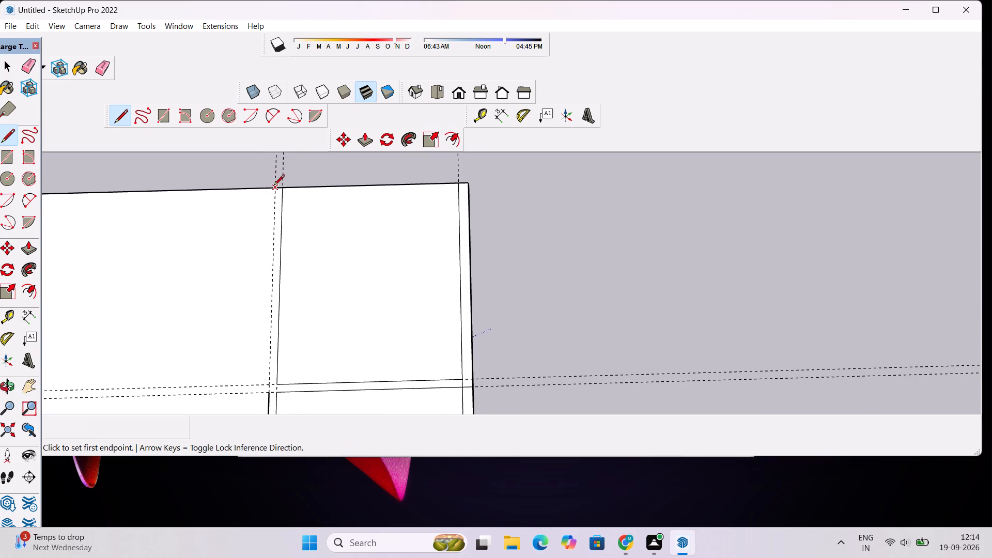
{"action": "left_click", "coordinate": [274, 188]}
{"action": "scroll", "coordinate": [269, 214], "scroll_direction": "down", "scroll_amount": 11}
{"action": "scroll", "coordinate": [267, 256], "scroll_direction": "up", "scroll_amount": 4}
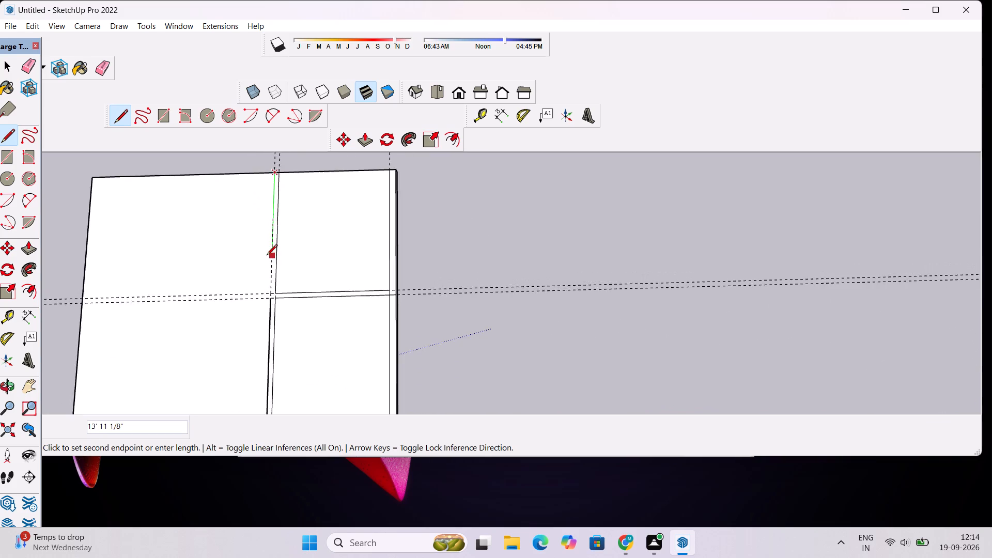
{"action": "scroll", "coordinate": [267, 256], "scroll_direction": "up", "scroll_amount": 6}
{"action": "left_click", "coordinate": [274, 325]}
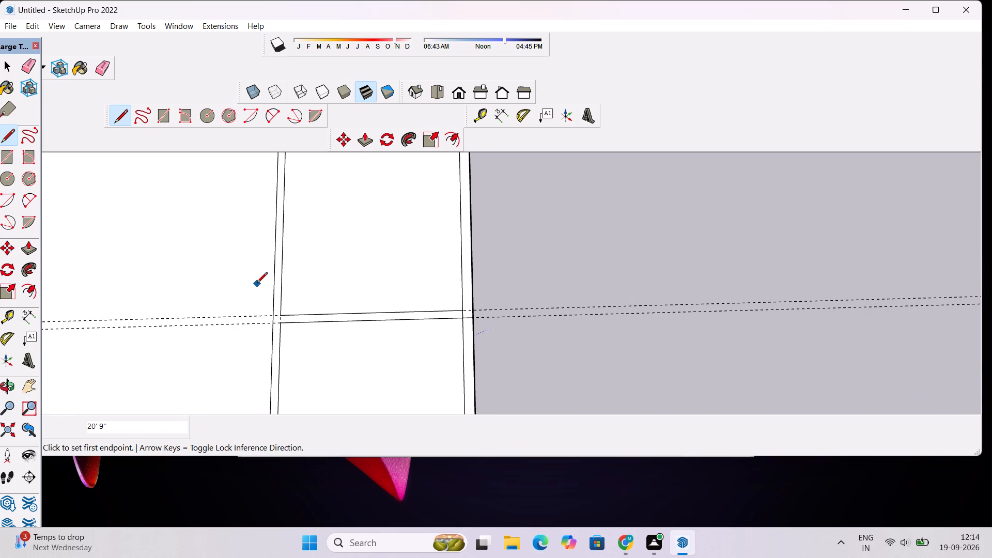
Erase all the guides around the traced wall lines, in both directions.
{"action": "scroll", "coordinate": [257, 284], "scroll_direction": "down", "scroll_amount": 10}
{"action": "scroll", "coordinate": [257, 284], "scroll_direction": "up", "scroll_amount": 1}
{"action": "key", "text": "space"}
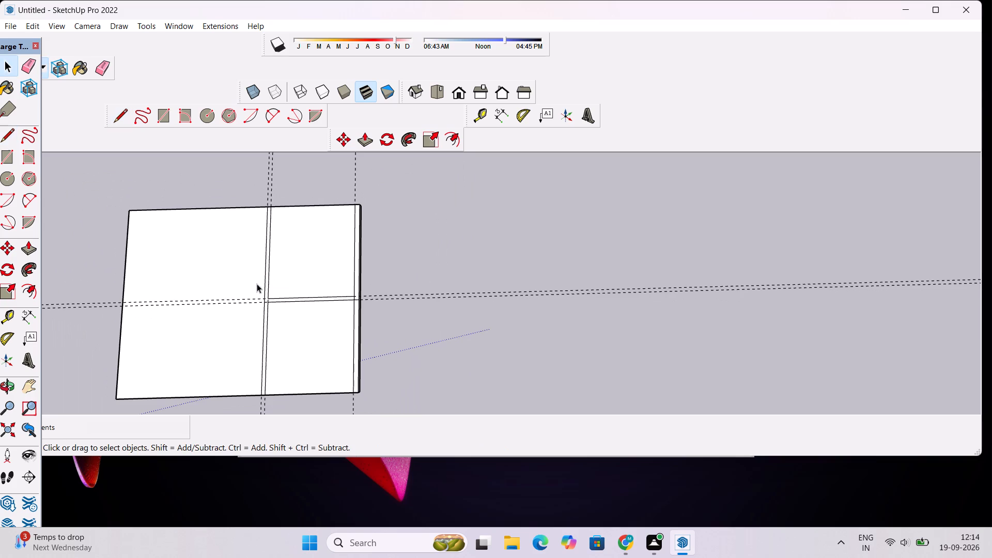
{"action": "type", "text": "e"}
{"action": "left_click_drag", "start_coordinate": [405, 270], "coordinate": [417, 332]}
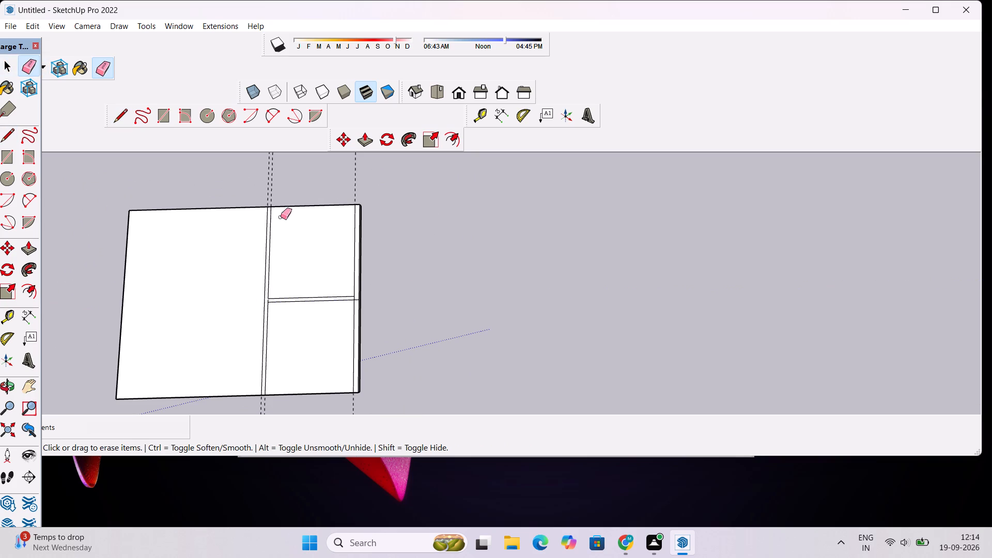
{"action": "left_click_drag", "start_coordinate": [256, 167], "coordinate": [270, 169]}
{"action": "left_click_drag", "start_coordinate": [339, 181], "coordinate": [366, 187]}
{"action": "left_click_drag", "start_coordinate": [285, 178], "coordinate": [267, 180]}
Examine the traced wall layout on the slab's top from different angles and distances.
{"action": "scroll", "coordinate": [266, 182], "scroll_direction": "down", "scroll_amount": 1}
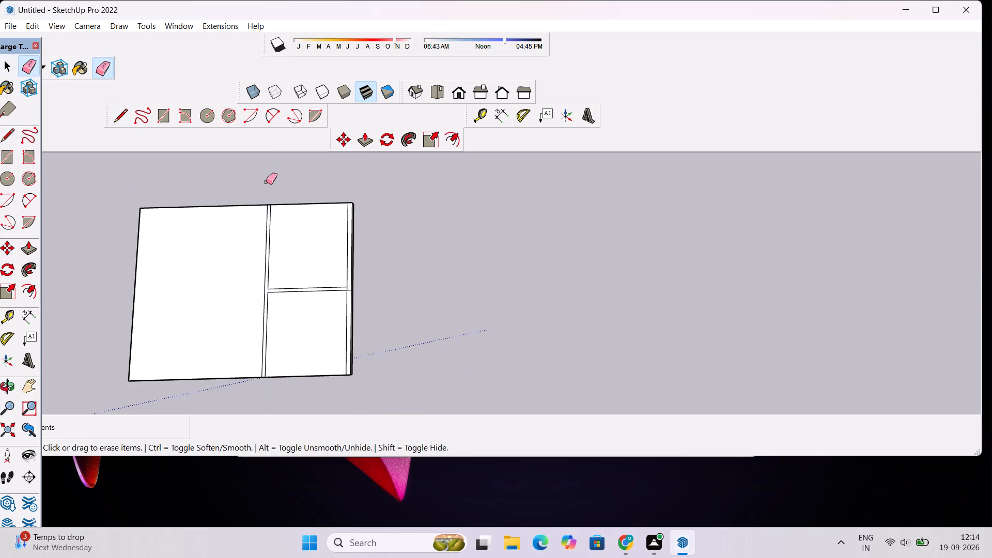
{"action": "scroll", "coordinate": [266, 182], "scroll_direction": "down", "scroll_amount": 4}
{"action": "scroll", "coordinate": [274, 267], "scroll_direction": "up", "scroll_amount": 4}
{"action": "scroll", "coordinate": [353, 237], "scroll_direction": "up", "scroll_amount": 2}
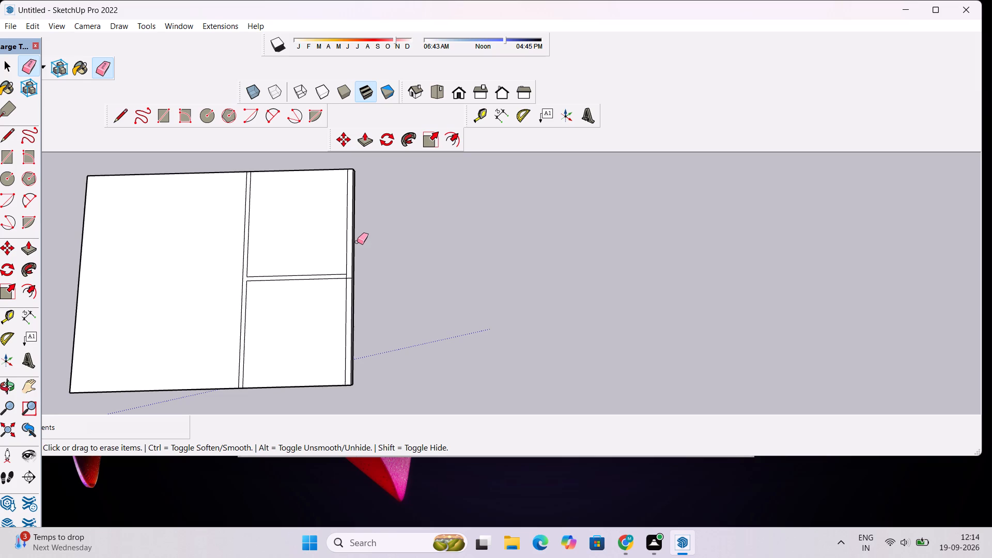
{"action": "key", "text": "o"}
{"action": "left_click_drag", "start_coordinate": [420, 293], "coordinate": [249, 169]}
{"action": "left_click_drag", "start_coordinate": [293, 206], "coordinate": [330, 259], "text": "shift"}
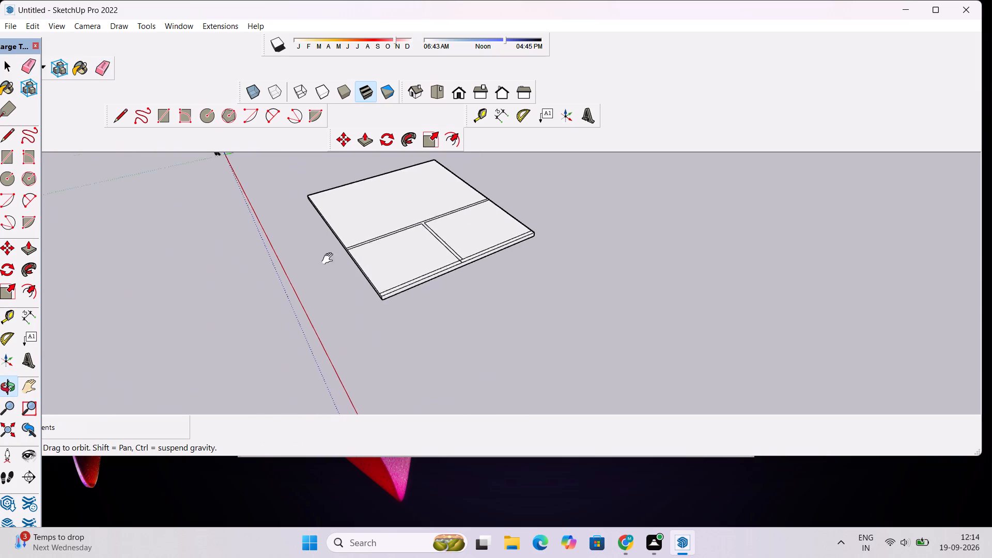
{"action": "left_click_drag", "start_coordinate": [330, 259], "coordinate": [333, 265], "text": "shift"}
{"action": "scroll", "coordinate": [375, 277], "scroll_direction": "up", "scroll_amount": 5}
{"action": "left_click_drag", "start_coordinate": [405, 340], "coordinate": [599, 347]}
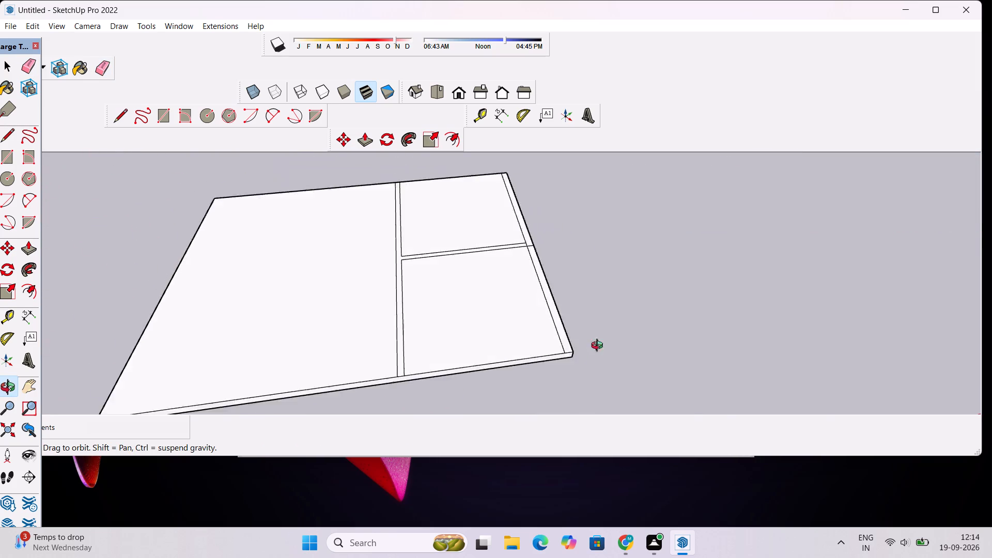
{"action": "left_click_drag", "start_coordinate": [599, 347], "coordinate": [619, 318]}
Erase the short piece of the 1' strip line between the dividing wall's two lines.
{"action": "scroll", "coordinate": [503, 272], "scroll_direction": "down", "scroll_amount": 5}
{"action": "left_click_drag", "start_coordinate": [508, 239], "coordinate": [489, 300]}
{"action": "scroll", "coordinate": [488, 270], "scroll_direction": "up", "scroll_amount": 5}
{"action": "left_click_drag", "start_coordinate": [488, 266], "coordinate": [479, 297], "text": "shift"}
{"action": "scroll", "coordinate": [495, 291], "scroll_direction": "up", "scroll_amount": 5, "text": "shift"}
{"action": "left_click_drag", "start_coordinate": [540, 287], "coordinate": [507, 315], "text": "shift"}
{"action": "scroll", "coordinate": [504, 312], "scroll_direction": "up", "scroll_amount": 3}
{"action": "key", "text": "e"}
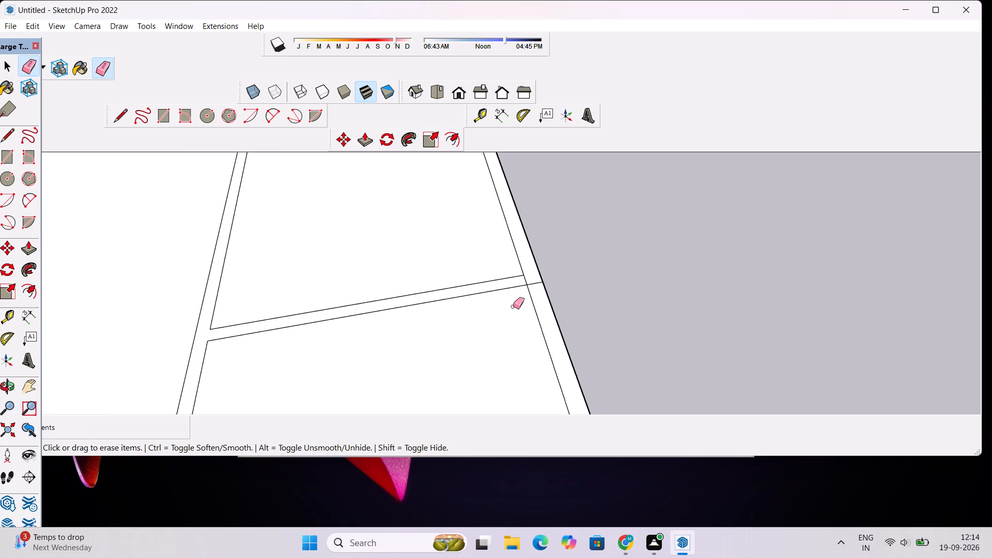
{"action": "scroll", "coordinate": [521, 285], "scroll_direction": "up", "scroll_amount": 5}
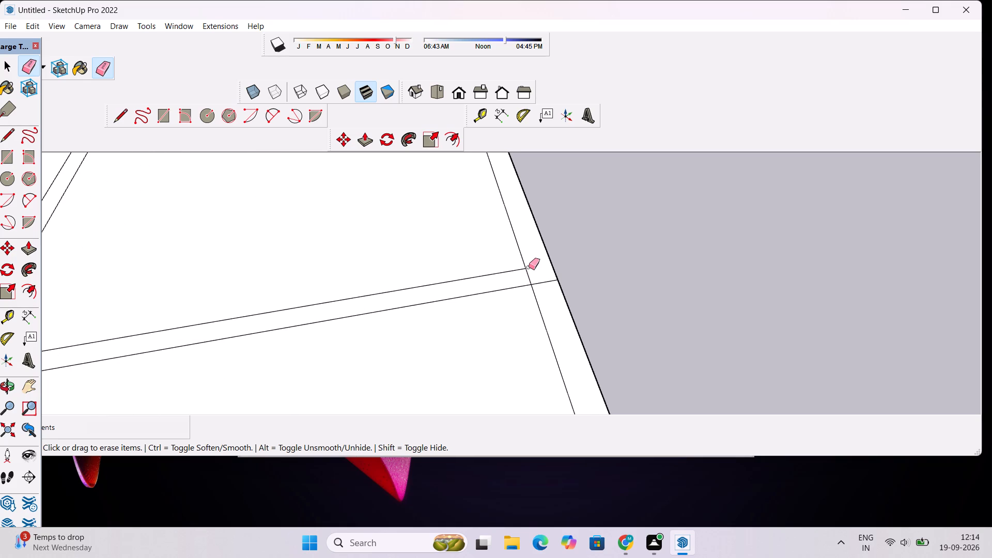
{"action": "left_click_drag", "start_coordinate": [526, 277], "coordinate": [539, 277]}
{"action": "scroll", "coordinate": [523, 276], "scroll_direction": "down", "scroll_amount": 14}
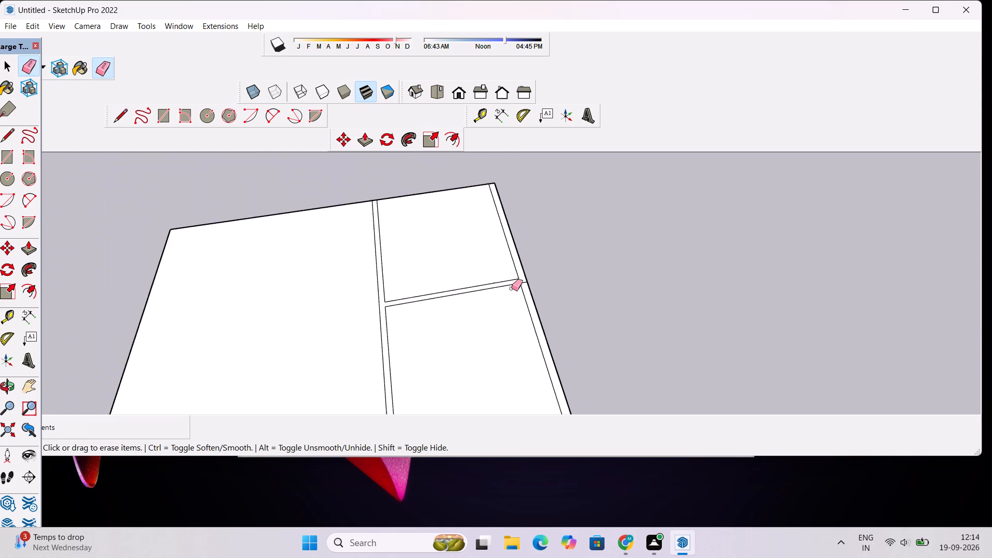
Examine the cleaned-up wall layout on the slab's top from different angles and distances.
{"action": "scroll", "coordinate": [512, 288], "scroll_direction": "down", "scroll_amount": 6}
{"action": "key", "text": "o"}
{"action": "left_click_drag", "start_coordinate": [521, 364], "coordinate": [454, 311]}
{"action": "scroll", "coordinate": [450, 302], "scroll_direction": "down", "scroll_amount": 4}
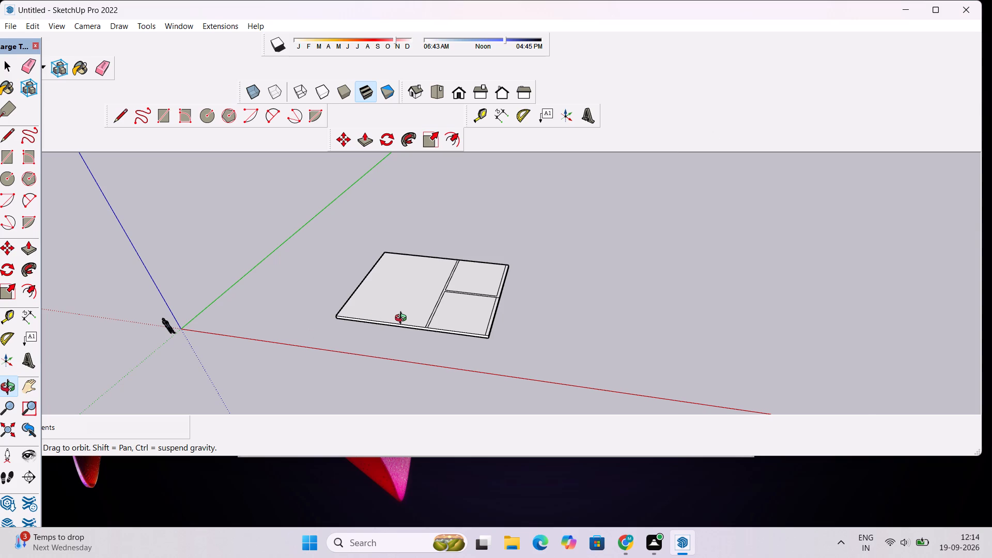
{"action": "scroll", "coordinate": [407, 334], "scroll_direction": "down", "scroll_amount": 7}
{"action": "left_click_drag", "start_coordinate": [403, 322], "coordinate": [441, 391]}
{"action": "scroll", "coordinate": [417, 332], "scroll_direction": "up", "scroll_amount": 12}
{"action": "left_click_drag", "start_coordinate": [396, 350], "coordinate": [396, 351]}
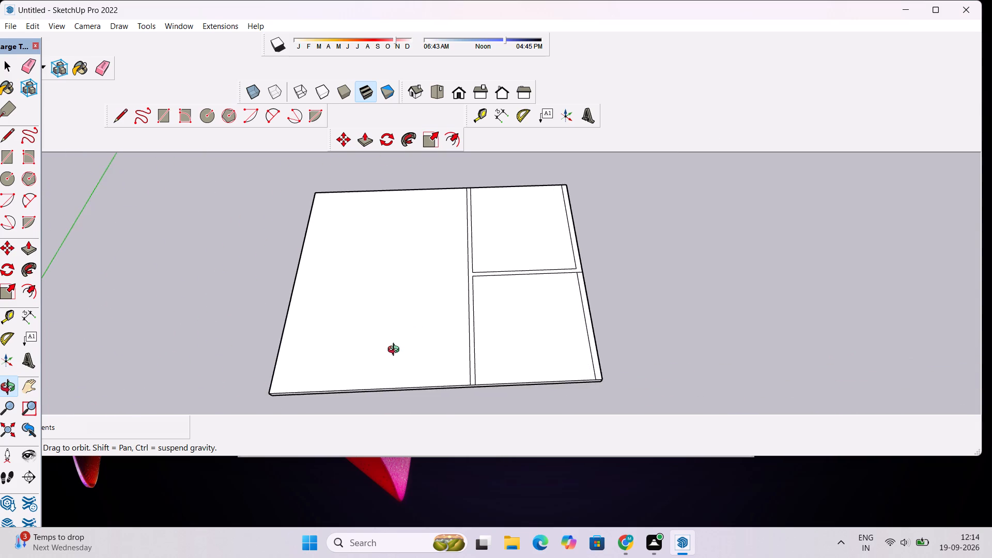
{"action": "left_click_drag", "start_coordinate": [396, 351], "coordinate": [455, 351]}
{"action": "scroll", "coordinate": [458, 349], "scroll_direction": "down", "scroll_amount": 5}
{"action": "left_click_drag", "start_coordinate": [466, 352], "coordinate": [407, 358]}
{"action": "scroll", "coordinate": [404, 354], "scroll_direction": "up", "scroll_amount": 4}
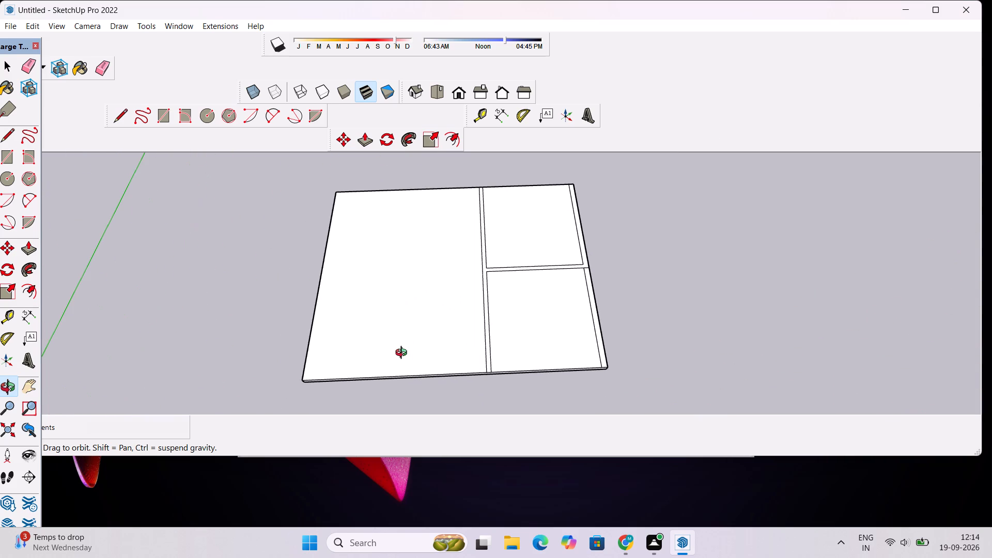
{"action": "scroll", "coordinate": [402, 352], "scroll_direction": "down", "scroll_amount": 2}
{"action": "left_click_drag", "start_coordinate": [402, 340], "coordinate": [406, 350], "text": "shift"}
{"action": "scroll", "coordinate": [406, 350], "scroll_direction": "down", "scroll_amount": 5}
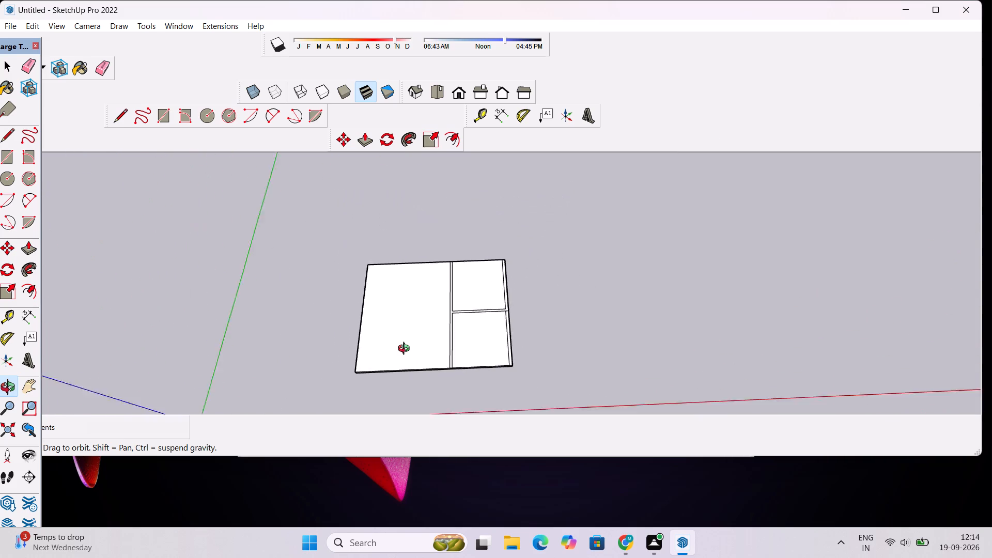
{"action": "scroll", "coordinate": [406, 350], "scroll_direction": "down", "scroll_amount": 2}
{"action": "left_click_drag", "start_coordinate": [414, 350], "coordinate": [375, 357]}
{"action": "scroll", "coordinate": [372, 349], "scroll_direction": "up", "scroll_amount": 5}
{"action": "left_click_drag", "start_coordinate": [370, 347], "coordinate": [428, 375], "text": "shift"}
{"action": "scroll", "coordinate": [433, 374], "scroll_direction": "down", "scroll_amount": 2}
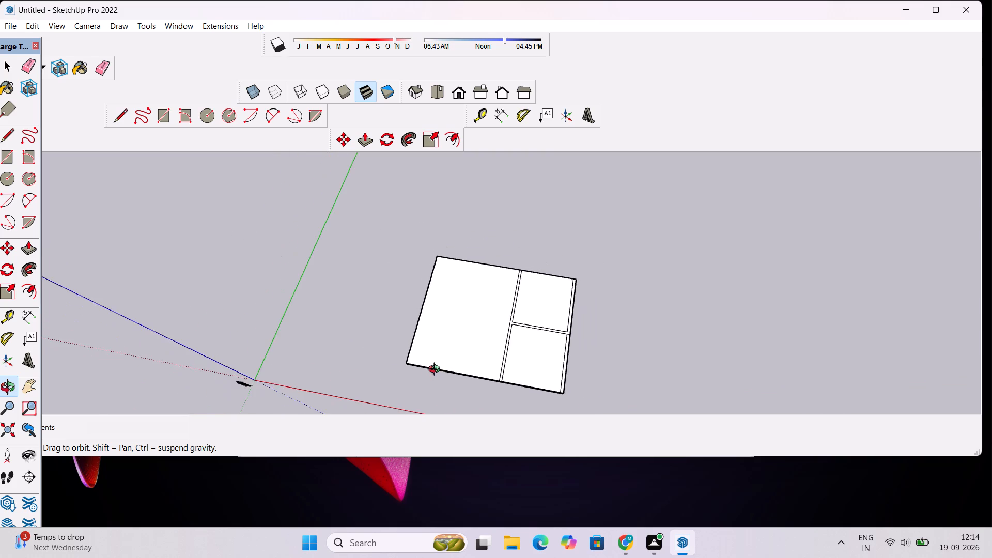
{"action": "scroll", "coordinate": [437, 370], "scroll_direction": "up", "scroll_amount": 4}
{"action": "left_click_drag", "start_coordinate": [439, 370], "coordinate": [458, 377]}
{"action": "left_click_drag", "start_coordinate": [474, 371], "coordinate": [471, 391], "text": "shift"}
{"action": "scroll", "coordinate": [451, 374], "scroll_direction": "down", "scroll_amount": 4}
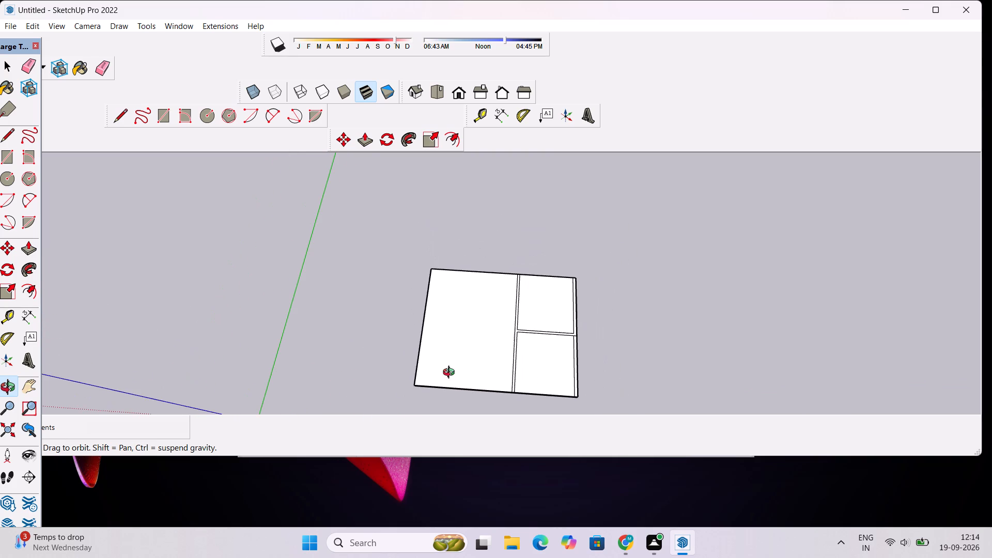
{"action": "left_click_drag", "start_coordinate": [513, 356], "coordinate": [538, 260]}
{"action": "scroll", "coordinate": [538, 260], "scroll_direction": "down", "scroll_amount": 7}
{"action": "left_click_drag", "start_coordinate": [550, 317], "coordinate": [525, 406]}
{"action": "scroll", "coordinate": [524, 406], "scroll_direction": "up", "scroll_amount": 4}
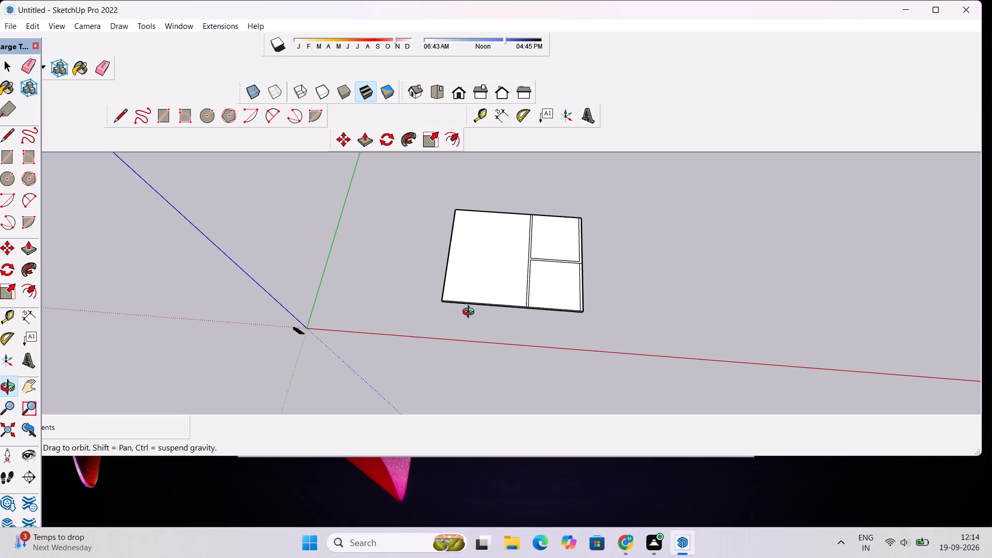
{"action": "left_click_drag", "start_coordinate": [471, 338], "coordinate": [479, 289]}
{"action": "scroll", "coordinate": [481, 286], "scroll_direction": "up", "scroll_amount": 4}
{"action": "left_click_drag", "start_coordinate": [487, 315], "coordinate": [487, 266]}
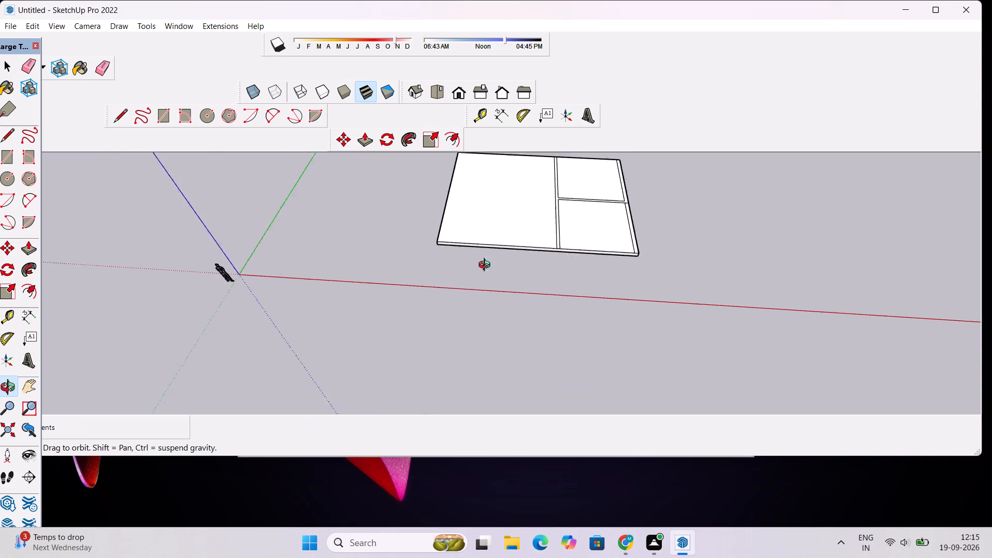
{"action": "left_click_drag", "start_coordinate": [487, 266], "coordinate": [489, 228]}
{"action": "scroll", "coordinate": [489, 231], "scroll_direction": "down", "scroll_amount": 5}
{"action": "left_click_drag", "start_coordinate": [493, 230], "coordinate": [435, 331], "text": "shift"}
{"action": "scroll", "coordinate": [435, 342], "scroll_direction": "up", "scroll_amount": 3}
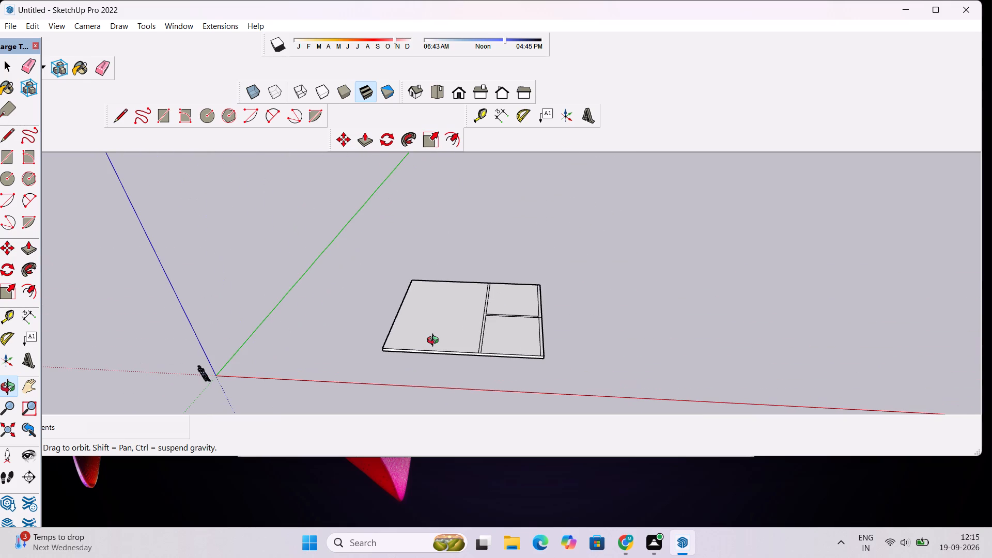
{"action": "left_click_drag", "start_coordinate": [435, 342], "coordinate": [441, 340]}
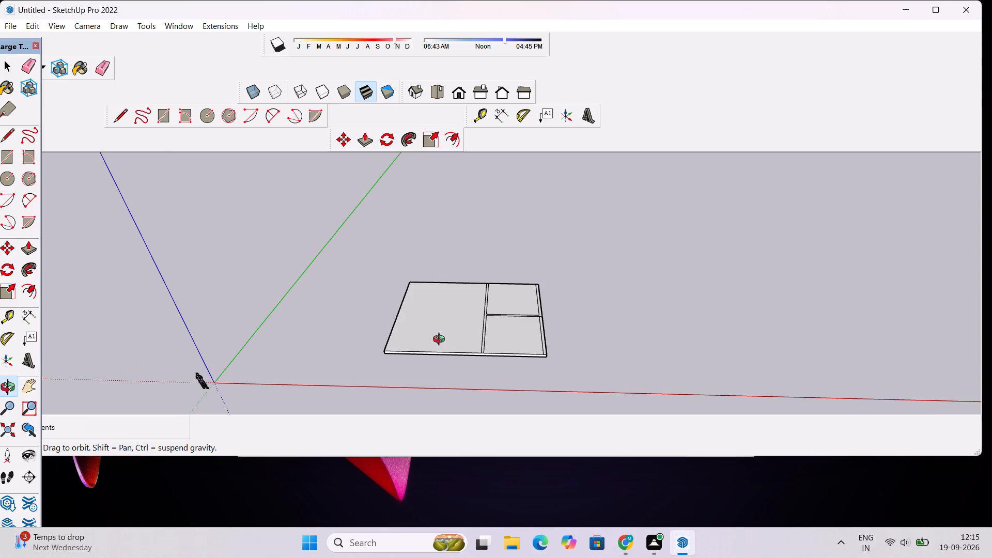
{"action": "left_click_drag", "start_coordinate": [441, 340], "coordinate": [441, 350]}
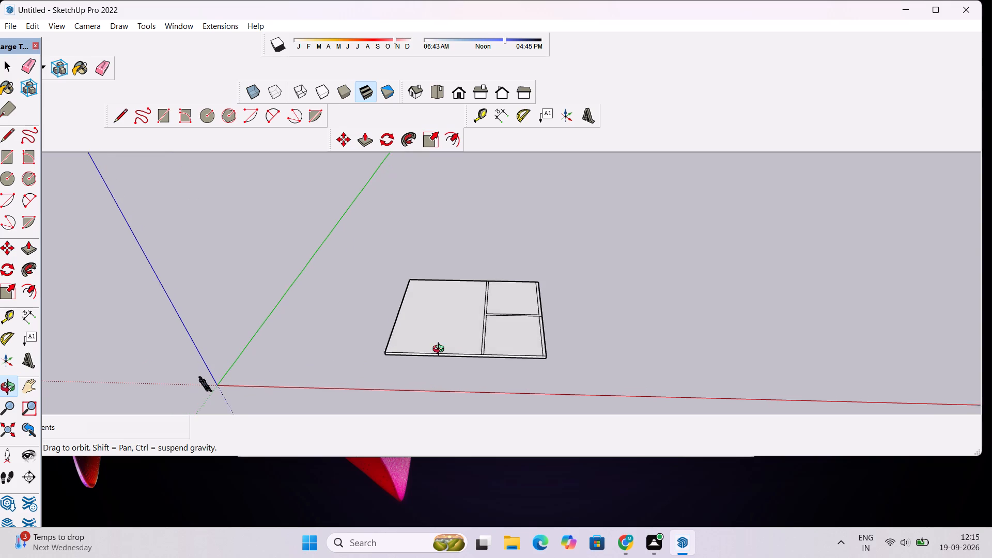
{"action": "left_click_drag", "start_coordinate": [441, 350], "coordinate": [440, 352]}
{"action": "scroll", "coordinate": [440, 352], "scroll_direction": "up", "scroll_amount": 1}
{"action": "left_click_drag", "start_coordinate": [441, 364], "coordinate": [464, 276], "text": "shift"}
{"action": "scroll", "coordinate": [464, 276], "scroll_direction": "up", "scroll_amount": 5}
{"action": "left_click_drag", "start_coordinate": [464, 276], "coordinate": [464, 326]}
{"action": "left_click_drag", "start_coordinate": [482, 291], "coordinate": [423, 349], "text": "shift"}
Push/Pull the large undivided face on the slab's top up by 10'.
{"action": "key", "text": "space"}
{"action": "left_click", "coordinate": [400, 324]}
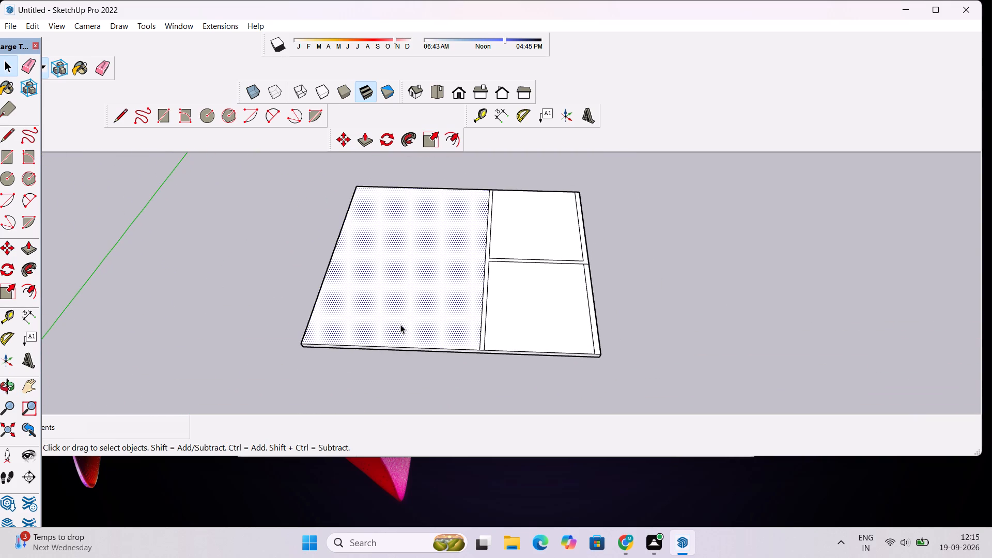
{"action": "key", "text": "p"}
{"action": "left_click", "coordinate": [400, 324]}
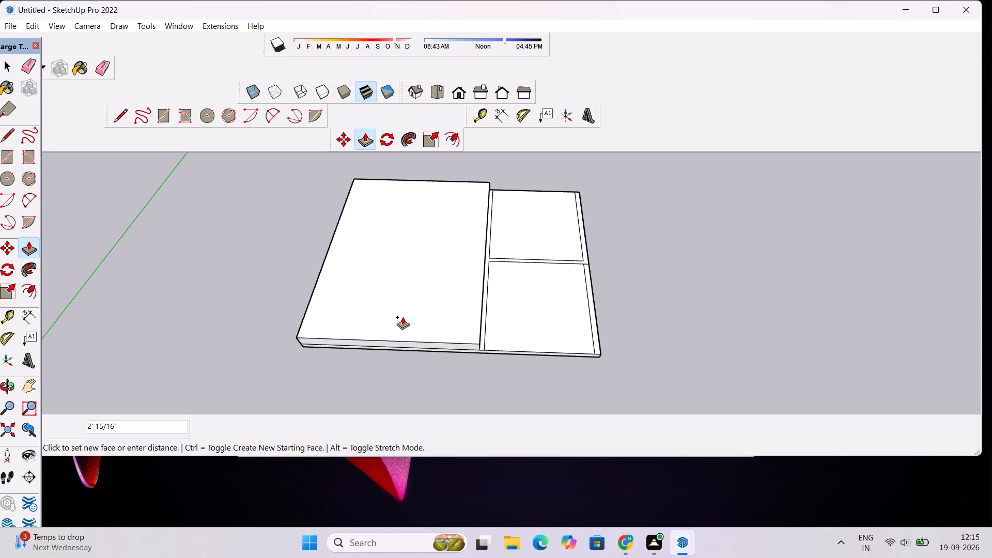
{"action": "scroll", "coordinate": [402, 317], "scroll_direction": "down", "scroll_amount": 4}
{"action": "scroll", "coordinate": [402, 317], "scroll_direction": "up", "scroll_amount": 1}
{"action": "scroll", "coordinate": [402, 317], "scroll_direction": "down", "scroll_amount": 2}
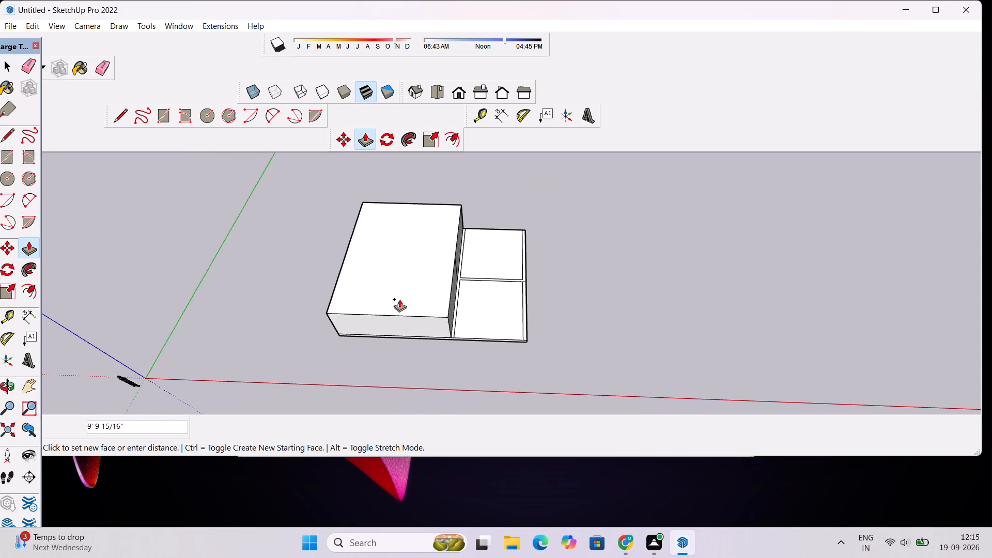
{"action": "scroll", "coordinate": [399, 296], "scroll_direction": "up", "scroll_amount": 5}
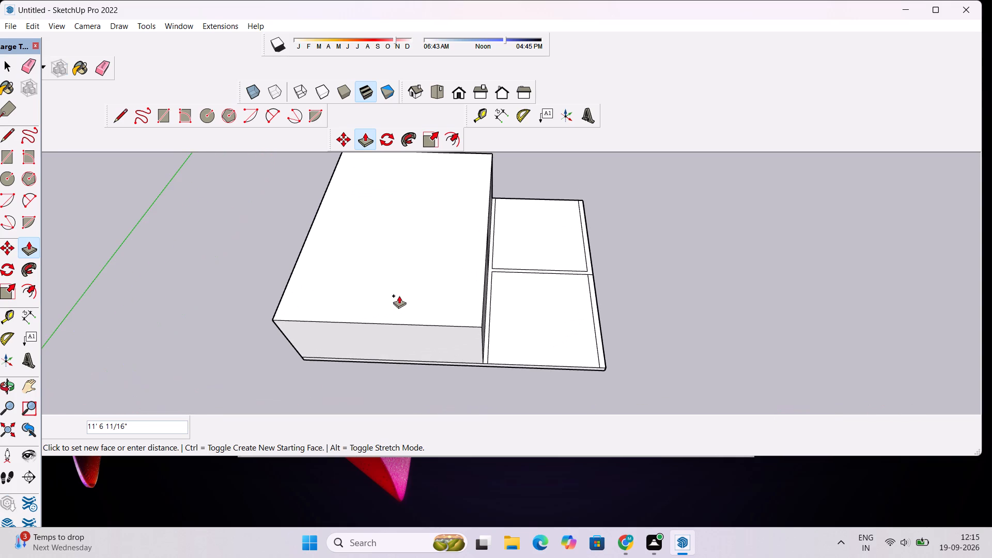
{"action": "type", "text": "10'"}
{"action": "key", "text": "Return"}
Examine the raised block and the adjoining wall outlines on the slab from low, side and overhead angles.
{"action": "key", "text": "o"}
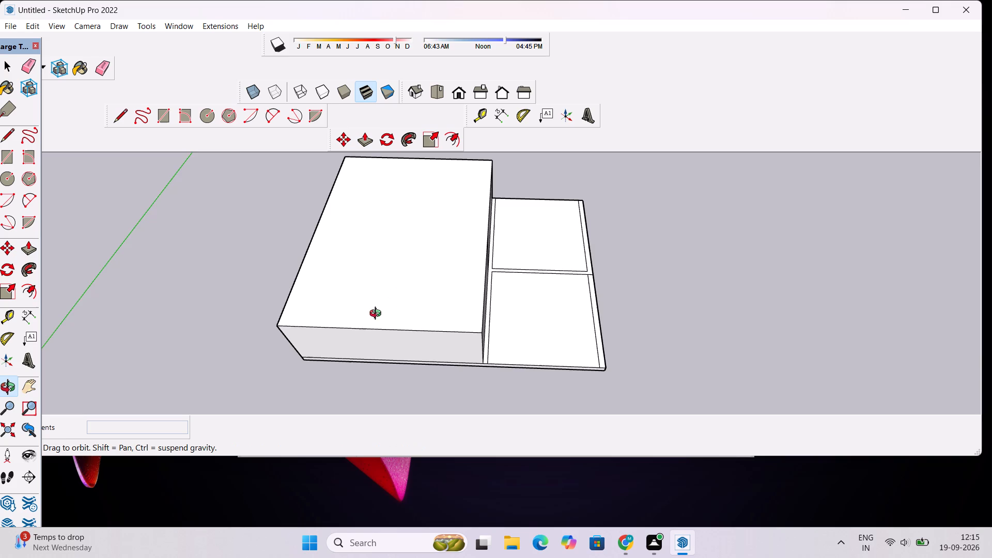
{"action": "left_click_drag", "start_coordinate": [351, 367], "coordinate": [369, 272]}
{"action": "scroll", "coordinate": [369, 272], "scroll_direction": "down", "scroll_amount": 7}
{"action": "left_click_drag", "start_coordinate": [415, 327], "coordinate": [415, 282]}
{"action": "scroll", "coordinate": [389, 262], "scroll_direction": "up", "scroll_amount": 5}
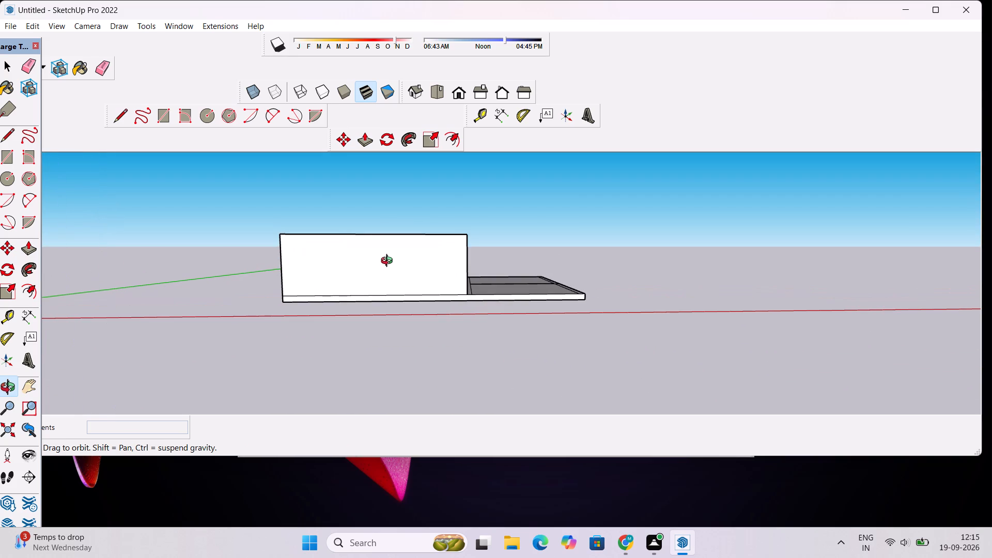
{"action": "scroll", "coordinate": [389, 262], "scroll_direction": "down", "scroll_amount": 5}
{"action": "left_click_drag", "start_coordinate": [389, 262], "coordinate": [398, 298]}
{"action": "scroll", "coordinate": [391, 289], "scroll_direction": "up", "scroll_amount": 6}
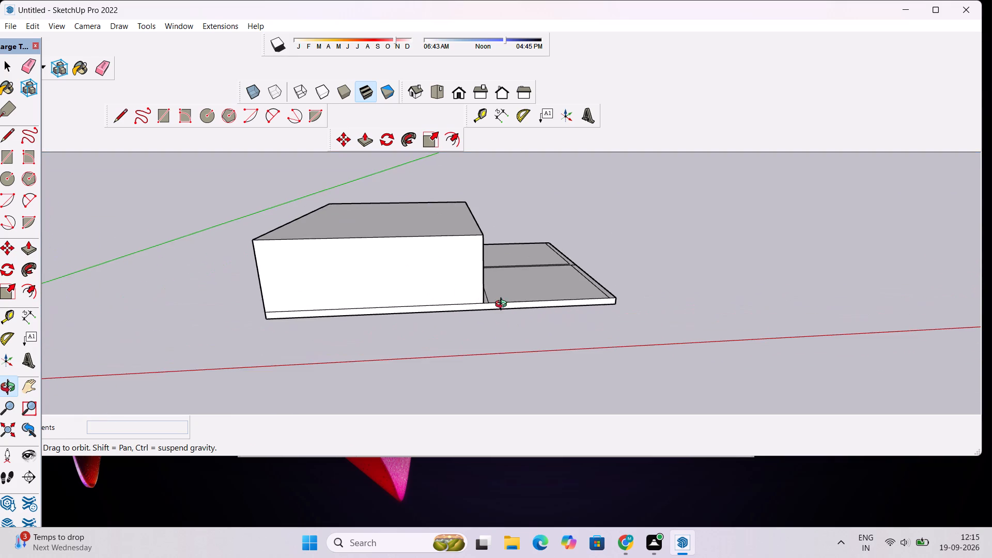
{"action": "left_click_drag", "start_coordinate": [503, 305], "coordinate": [486, 309]}
{"action": "scroll", "coordinate": [462, 311], "scroll_direction": "up", "scroll_amount": 1}
{"action": "left_click_drag", "start_coordinate": [461, 309], "coordinate": [446, 317], "text": "shift"}
{"action": "scroll", "coordinate": [445, 317], "scroll_direction": "down", "scroll_amount": 2}
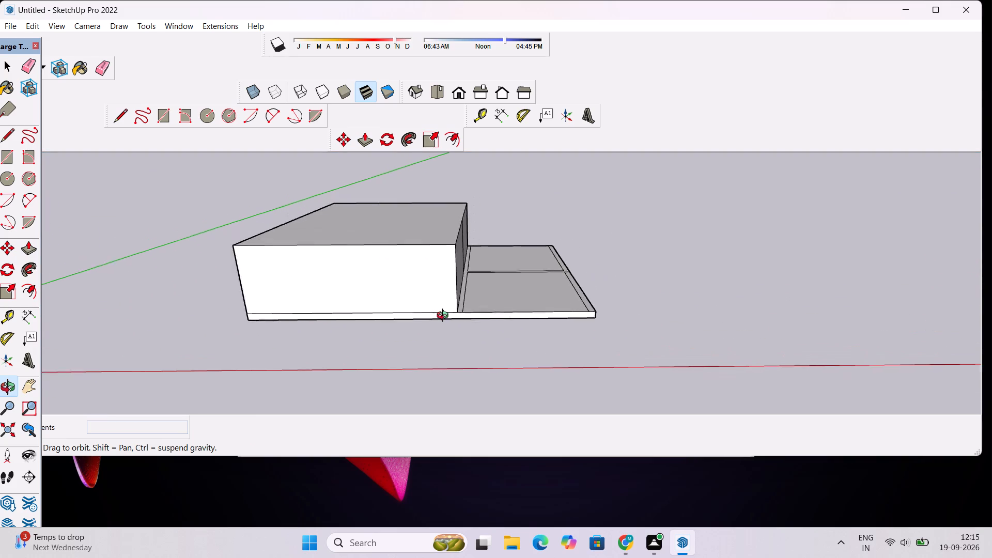
{"action": "scroll", "coordinate": [445, 317], "scroll_direction": "down", "scroll_amount": 3}
{"action": "scroll", "coordinate": [445, 306], "scroll_direction": "up", "scroll_amount": 5}
{"action": "left_click_drag", "start_coordinate": [480, 277], "coordinate": [482, 308]}
{"action": "scroll", "coordinate": [477, 295], "scroll_direction": "down", "scroll_amount": 12}
{"action": "left_click_drag", "start_coordinate": [446, 335], "coordinate": [431, 226]}
{"action": "scroll", "coordinate": [431, 226], "scroll_direction": "up", "scroll_amount": 5}
{"action": "left_click_drag", "start_coordinate": [445, 284], "coordinate": [458, 321]}
{"action": "scroll", "coordinate": [434, 284], "scroll_direction": "up", "scroll_amount": 5}
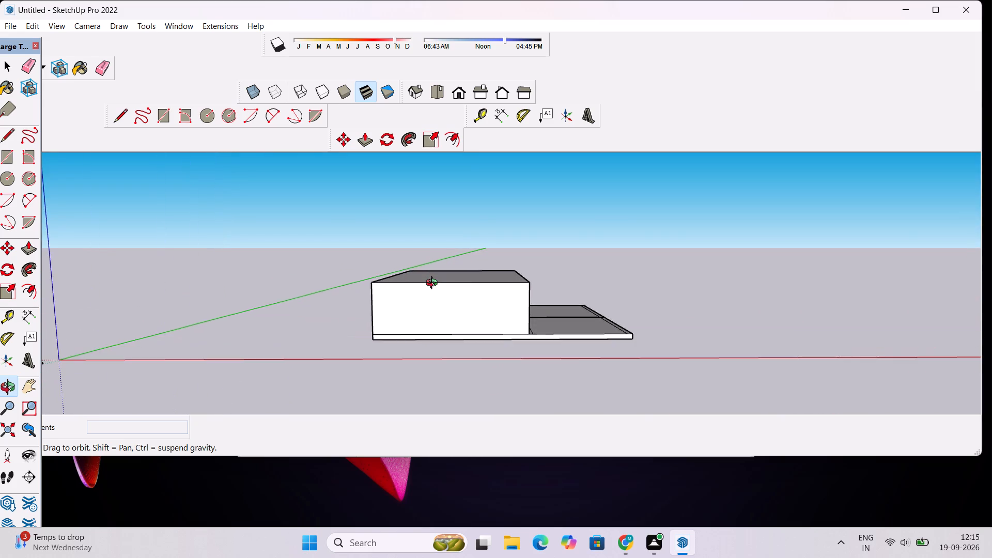
{"action": "left_click_drag", "start_coordinate": [432, 294], "coordinate": [432, 311]}
{"action": "scroll", "coordinate": [432, 311], "scroll_direction": "down", "scroll_amount": 5}
{"action": "left_click_drag", "start_coordinate": [509, 302], "coordinate": [375, 288]}
{"action": "scroll", "coordinate": [361, 288], "scroll_direction": "up", "scroll_amount": 3}
{"action": "left_click_drag", "start_coordinate": [231, 287], "coordinate": [318, 291], "text": "shift"}
{"action": "scroll", "coordinate": [380, 302], "scroll_direction": "down", "scroll_amount": 4}
{"action": "left_click_drag", "start_coordinate": [429, 300], "coordinate": [425, 443]}
{"action": "scroll", "coordinate": [397, 267], "scroll_direction": "up", "scroll_amount": 5}
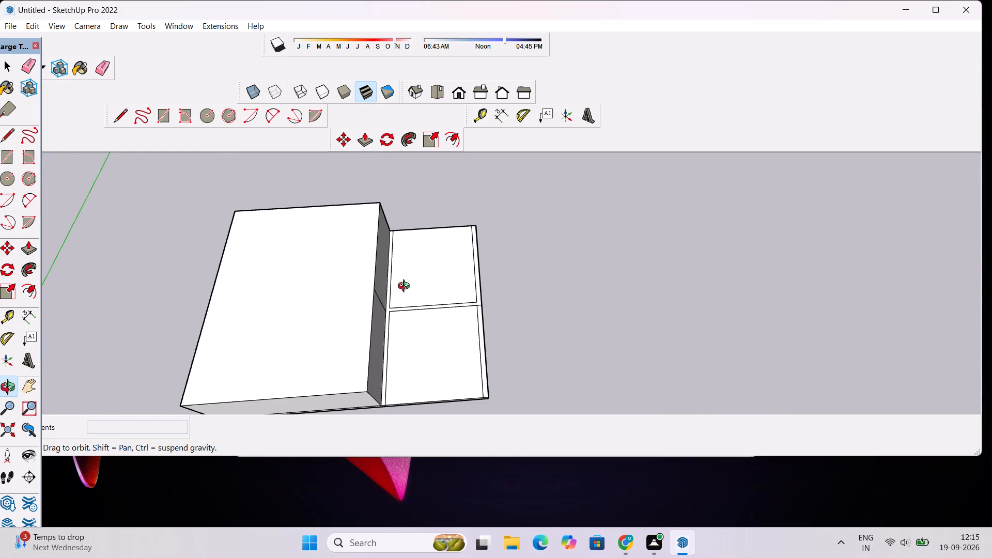
{"action": "scroll", "coordinate": [406, 287], "scroll_direction": "up", "scroll_amount": 2}
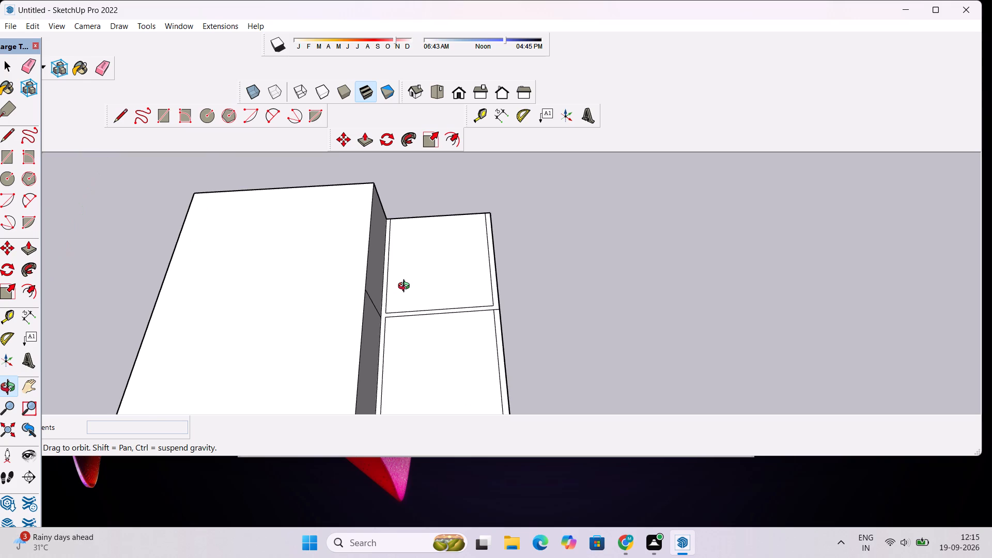
{"action": "left_click_drag", "start_coordinate": [429, 281], "coordinate": [415, 239]}
{"action": "scroll", "coordinate": [415, 238], "scroll_direction": "down", "scroll_amount": 7}
{"action": "left_click_drag", "start_coordinate": [344, 314], "coordinate": [344, 272]}
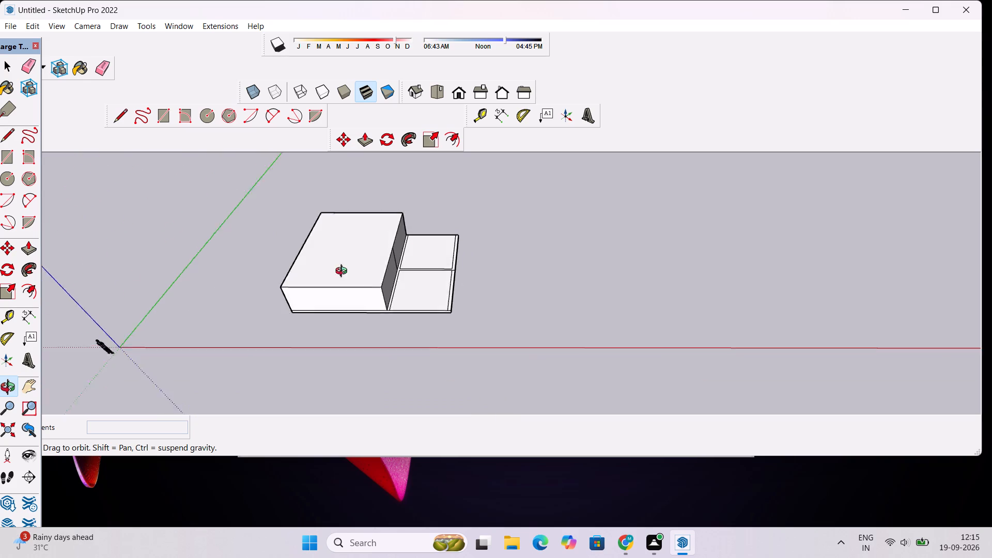
{"action": "left_click_drag", "start_coordinate": [344, 272], "coordinate": [350, 244]}
{"action": "scroll", "coordinate": [323, 270], "scroll_direction": "up", "scroll_amount": 7}
{"action": "scroll", "coordinate": [381, 245], "scroll_direction": "down", "scroll_amount": 1}
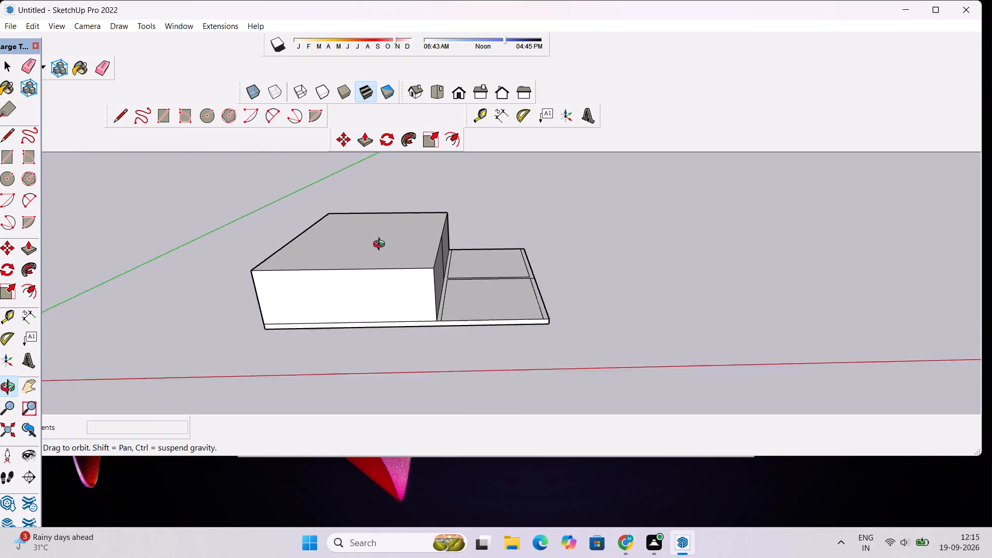
{"action": "scroll", "coordinate": [381, 245], "scroll_direction": "down", "scroll_amount": 2}
{"action": "left_click_drag", "start_coordinate": [381, 245], "coordinate": [381, 267]}
{"action": "left_click_drag", "start_coordinate": [470, 294], "coordinate": [344, 257]}
{"action": "left_click_drag", "start_coordinate": [343, 255], "coordinate": [504, 250]}
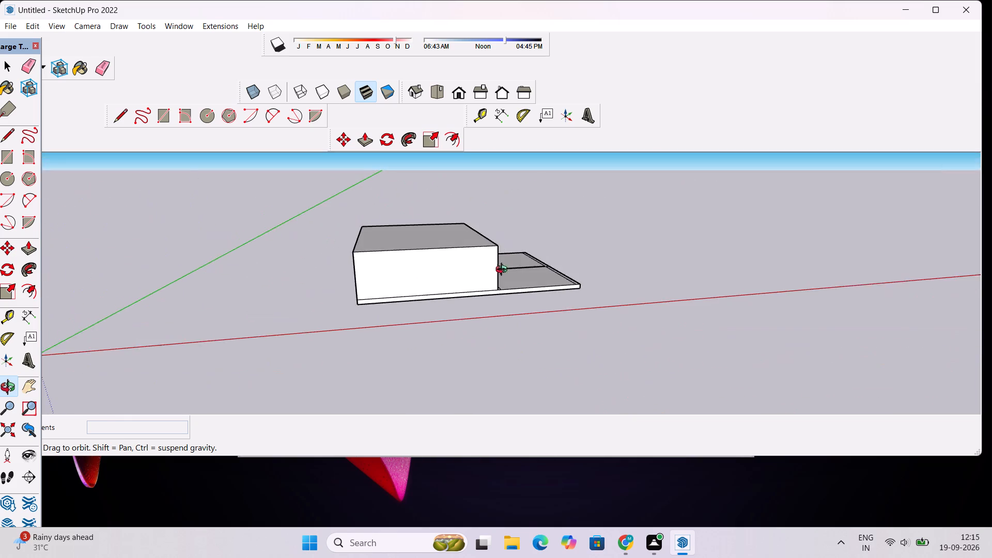
{"action": "left_click_drag", "start_coordinate": [501, 283], "coordinate": [426, 284]}
{"action": "scroll", "coordinate": [427, 254], "scroll_direction": "down", "scroll_amount": 8}
{"action": "scroll", "coordinate": [366, 263], "scroll_direction": "up", "scroll_amount": 9}
{"action": "left_click_drag", "start_coordinate": [365, 263], "coordinate": [371, 267]}
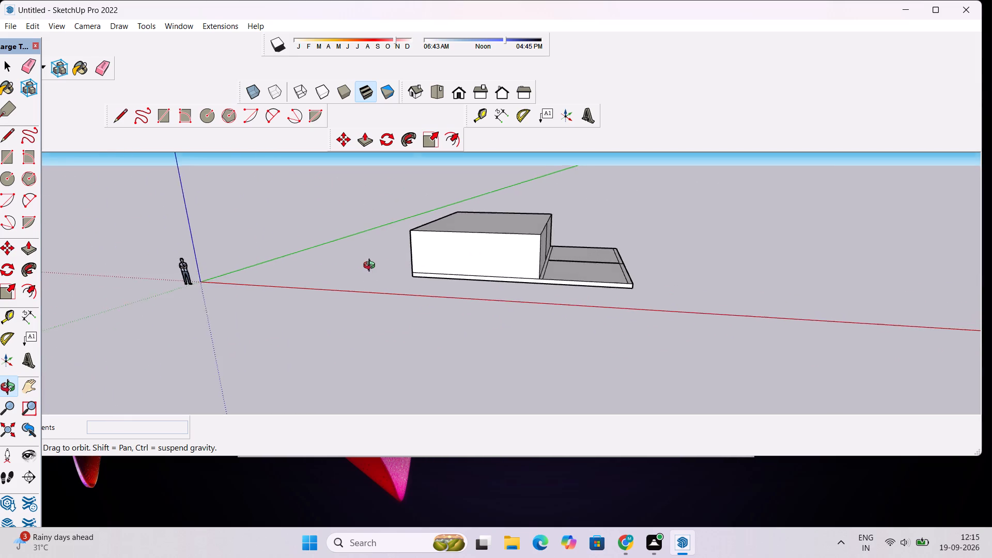
{"action": "left_click_drag", "start_coordinate": [371, 267], "coordinate": [394, 287]}
{"action": "scroll", "coordinate": [385, 287], "scroll_direction": "down", "scroll_amount": 6}
{"action": "left_click_drag", "start_coordinate": [404, 302], "coordinate": [414, 244]}
{"action": "scroll", "coordinate": [416, 237], "scroll_direction": "up", "scroll_amount": 2}
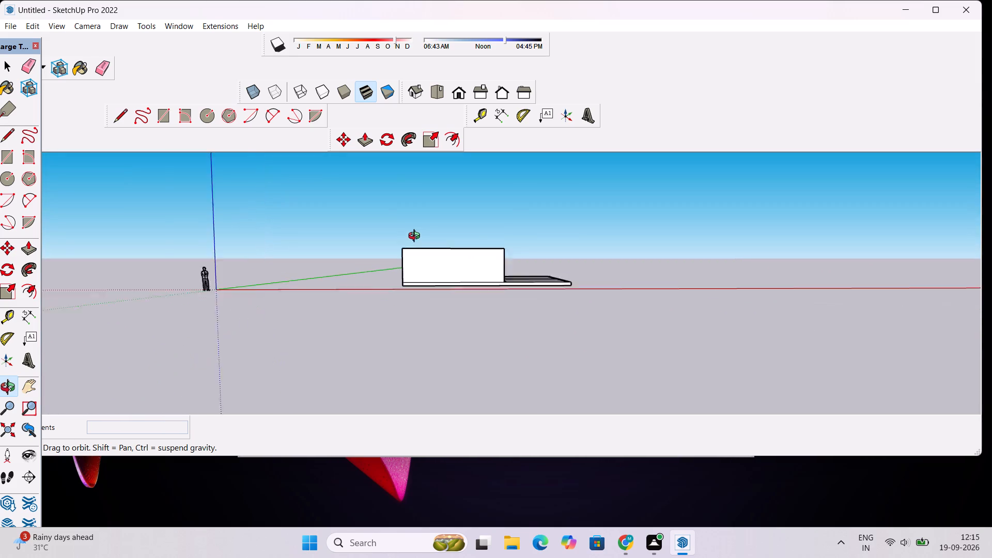
{"action": "scroll", "coordinate": [416, 237], "scroll_direction": "up", "scroll_amount": 9}
{"action": "scroll", "coordinate": [464, 320], "scroll_direction": "up", "scroll_amount": 10}
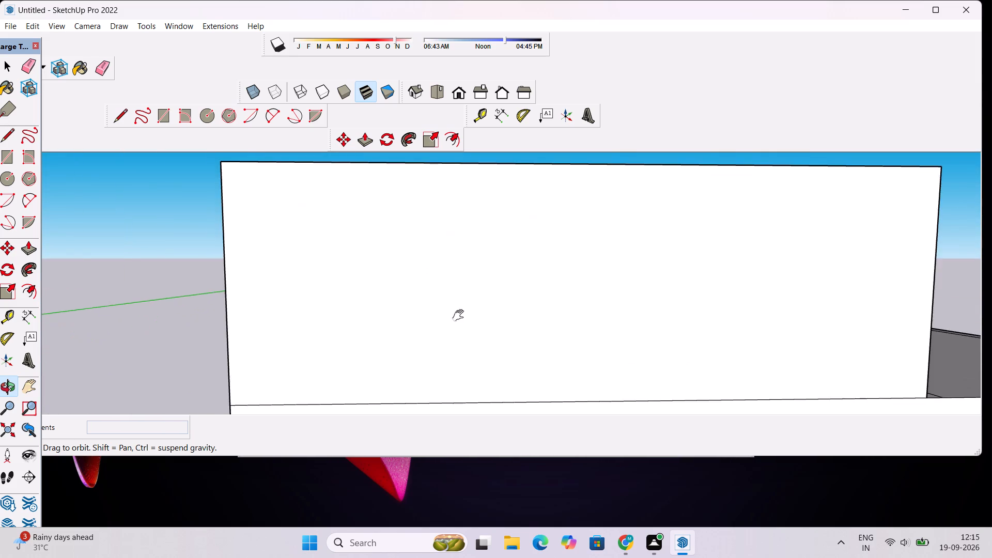
{"action": "left_click_drag", "start_coordinate": [426, 305], "coordinate": [377, 265], "text": "shift"}
{"action": "scroll", "coordinate": [374, 263], "scroll_direction": "down", "scroll_amount": 6}
{"action": "left_click_drag", "start_coordinate": [423, 271], "coordinate": [392, 294]}
{"action": "scroll", "coordinate": [390, 293], "scroll_direction": "down", "scroll_amount": 4}
{"action": "left_click_drag", "start_coordinate": [390, 293], "coordinate": [384, 299], "text": "shift"}
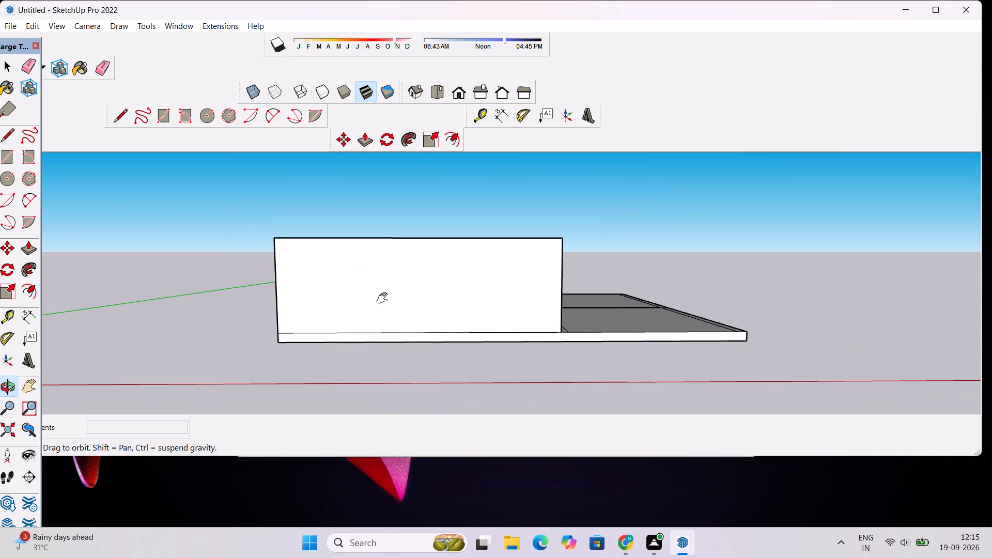
{"action": "scroll", "coordinate": [382, 295], "scroll_direction": "up", "scroll_amount": 1}
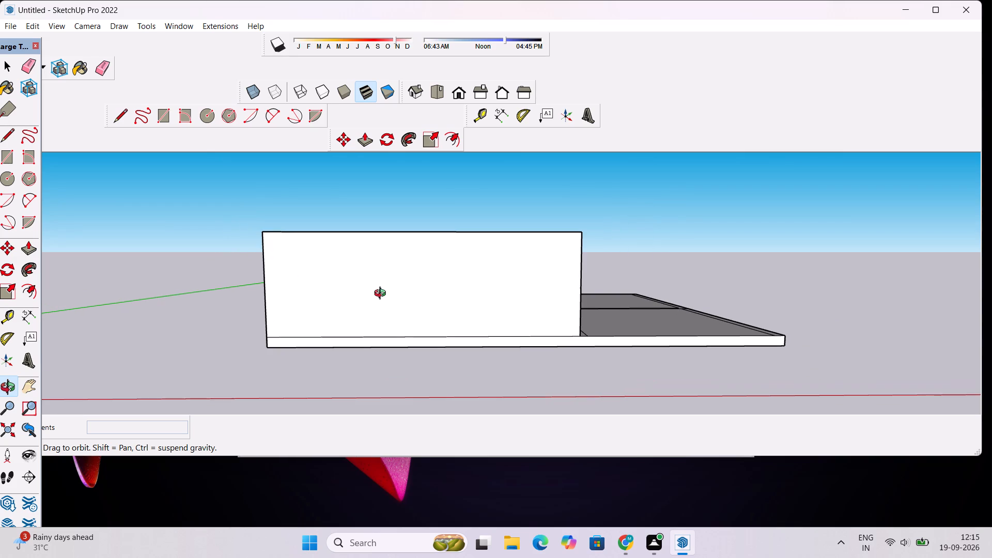
{"action": "scroll", "coordinate": [382, 276], "scroll_direction": "down", "scroll_amount": 3}
{"action": "left_click_drag", "start_coordinate": [424, 277], "coordinate": [327, 288], "text": "shift"}
{"action": "left_click_drag", "start_coordinate": [266, 304], "coordinate": [365, 303]}
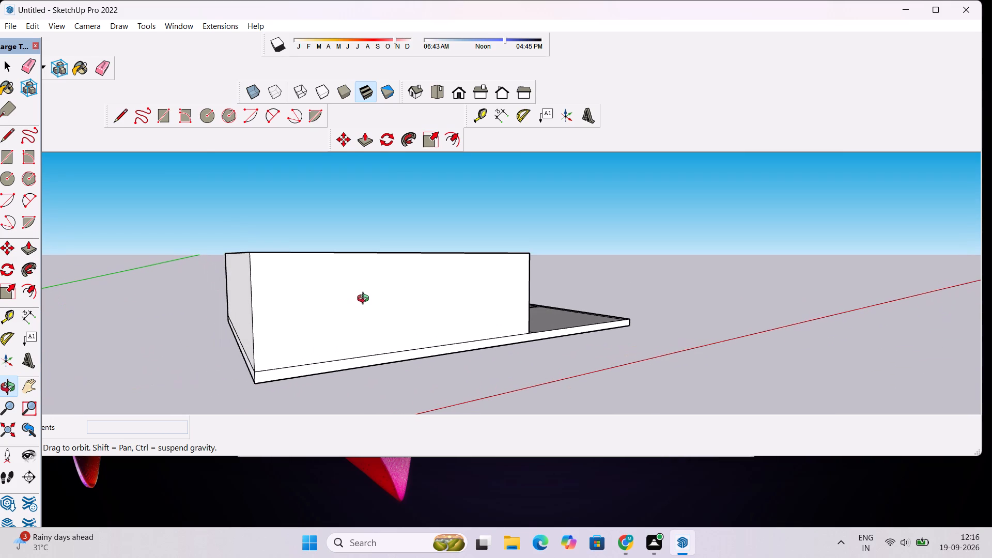
{"action": "scroll", "coordinate": [365, 300], "scroll_direction": "down", "scroll_amount": 5}
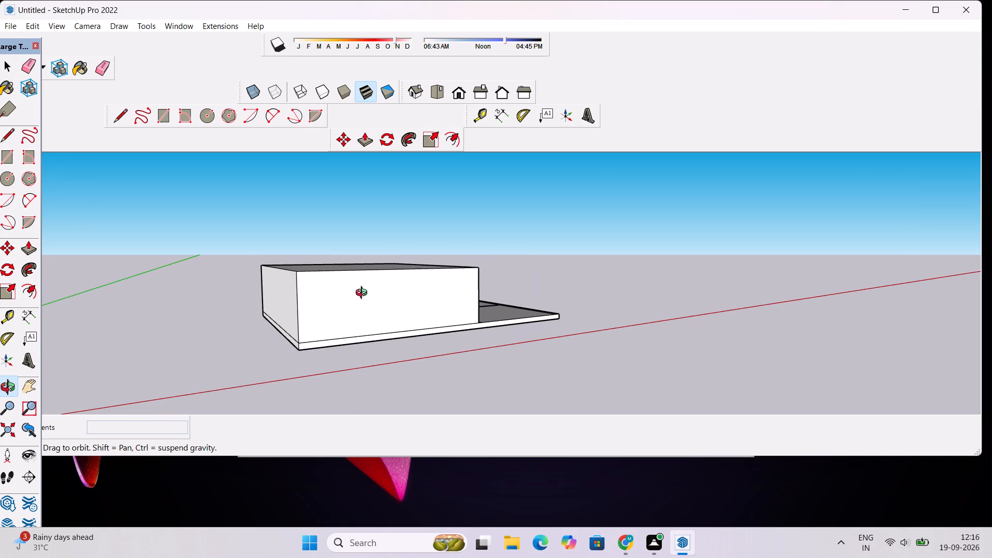
{"action": "left_click_drag", "start_coordinate": [402, 286], "coordinate": [352, 327]}
{"action": "scroll", "coordinate": [345, 327], "scroll_direction": "down", "scroll_amount": 7}
{"action": "left_click_drag", "start_coordinate": [345, 327], "coordinate": [287, 353]}
{"action": "scroll", "coordinate": [325, 318], "scroll_direction": "up", "scroll_amount": 5}
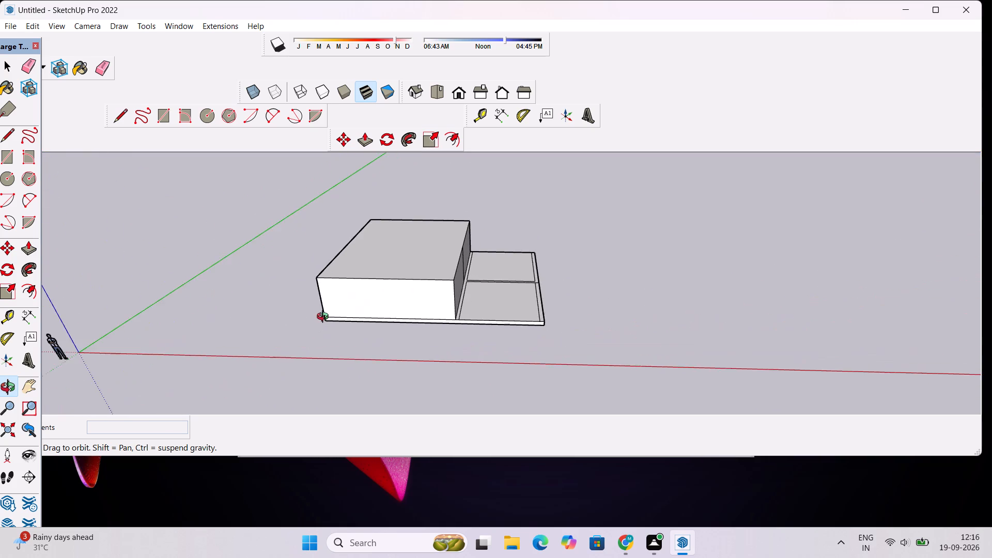
{"action": "left_click_drag", "start_coordinate": [347, 305], "coordinate": [341, 335], "text": "shift"}
{"action": "scroll", "coordinate": [341, 335], "scroll_direction": "down", "scroll_amount": 4}
{"action": "left_click_drag", "start_coordinate": [286, 342], "coordinate": [408, 295]}
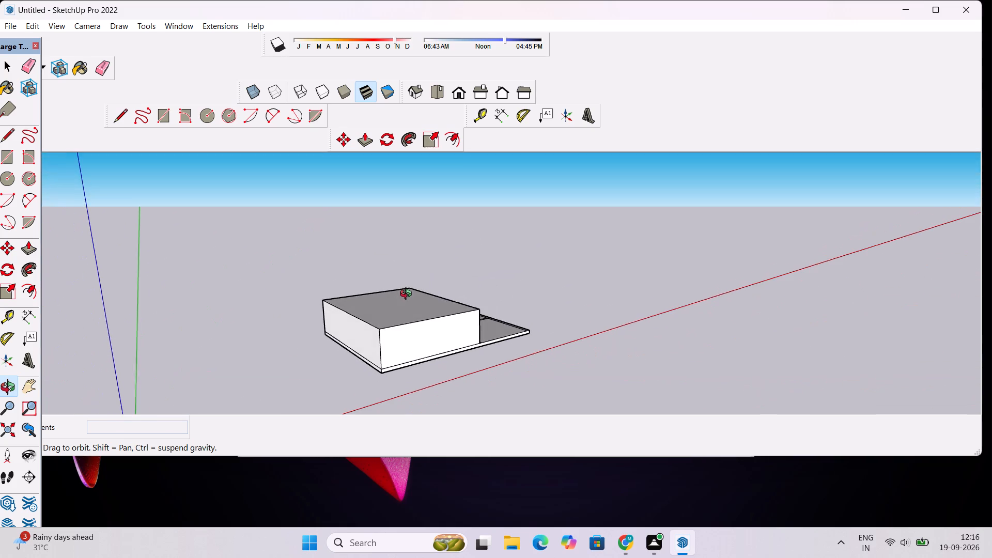
{"action": "left_click_drag", "start_coordinate": [408, 295], "coordinate": [409, 294]}
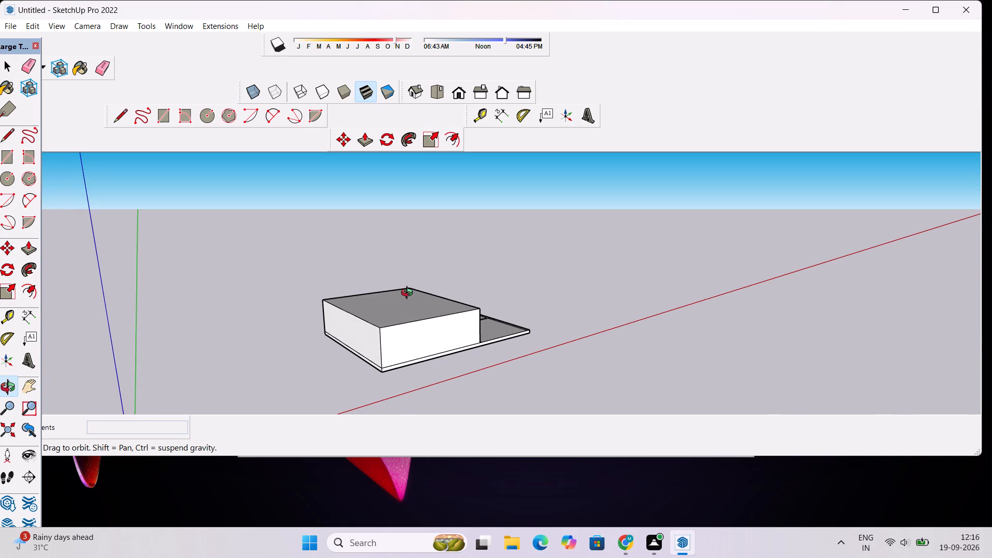
Push/Pull the raised block's top face up by a further 1' as a separate layer above the existing edges.
{"action": "scroll", "coordinate": [409, 294], "scroll_direction": "down", "scroll_amount": 7}
{"action": "left_click_drag", "start_coordinate": [464, 334], "coordinate": [416, 343]}
{"action": "scroll", "coordinate": [360, 318], "scroll_direction": "up", "scroll_amount": 4}
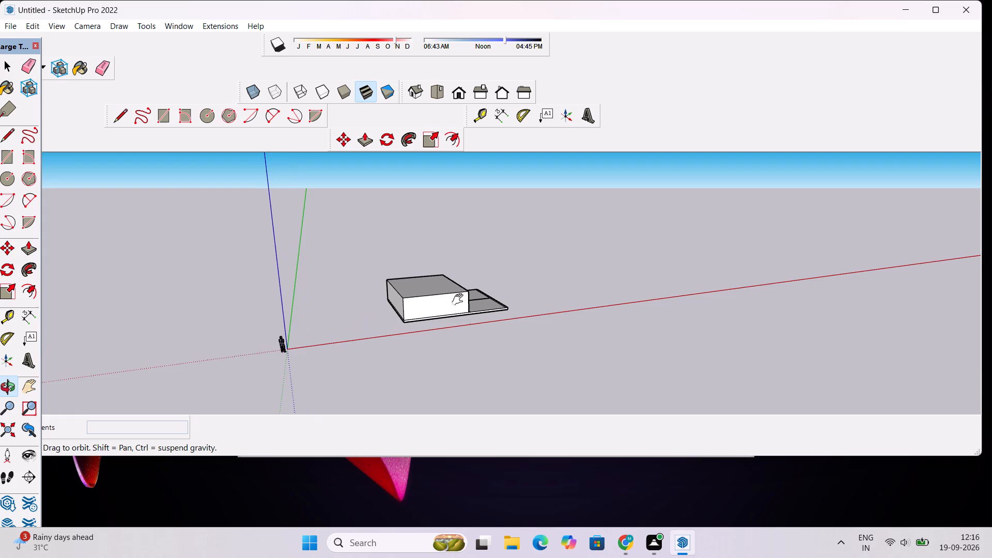
{"action": "left_click_drag", "start_coordinate": [460, 300], "coordinate": [281, 346], "text": "shift"}
{"action": "scroll", "coordinate": [320, 332], "scroll_direction": "up", "scroll_amount": 5}
{"action": "left_click_drag", "start_coordinate": [320, 332], "coordinate": [275, 381]}
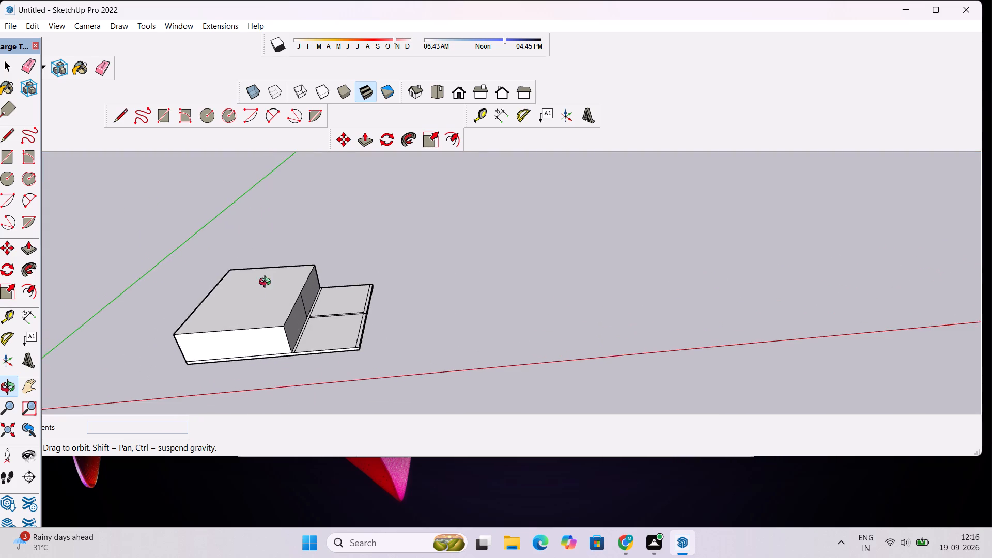
{"action": "left_click_drag", "start_coordinate": [267, 283], "coordinate": [289, 306]}
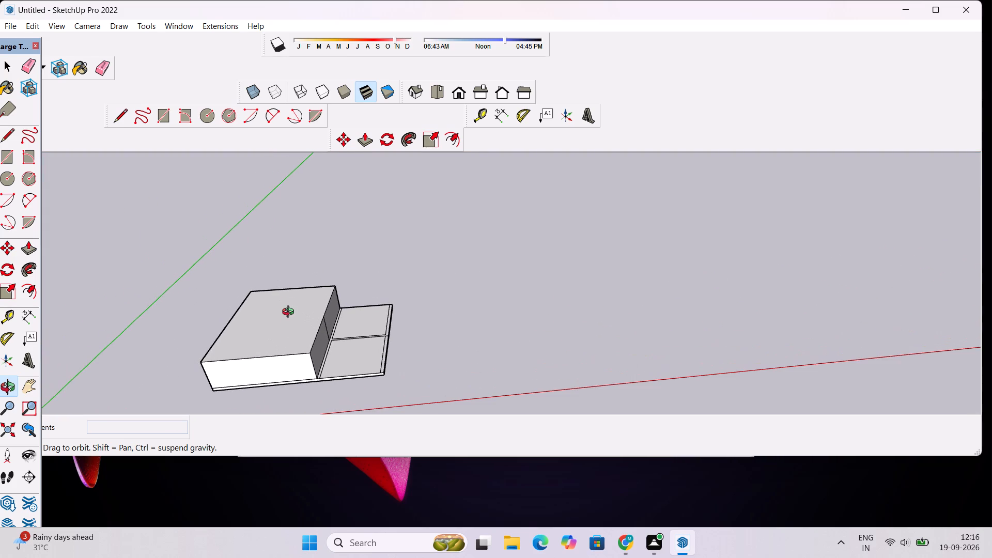
{"action": "scroll", "coordinate": [297, 323], "scroll_direction": "up", "scroll_amount": 5}
{"action": "left_click_drag", "start_coordinate": [297, 323], "coordinate": [355, 296], "text": "shift"}
{"action": "key", "text": "p"}
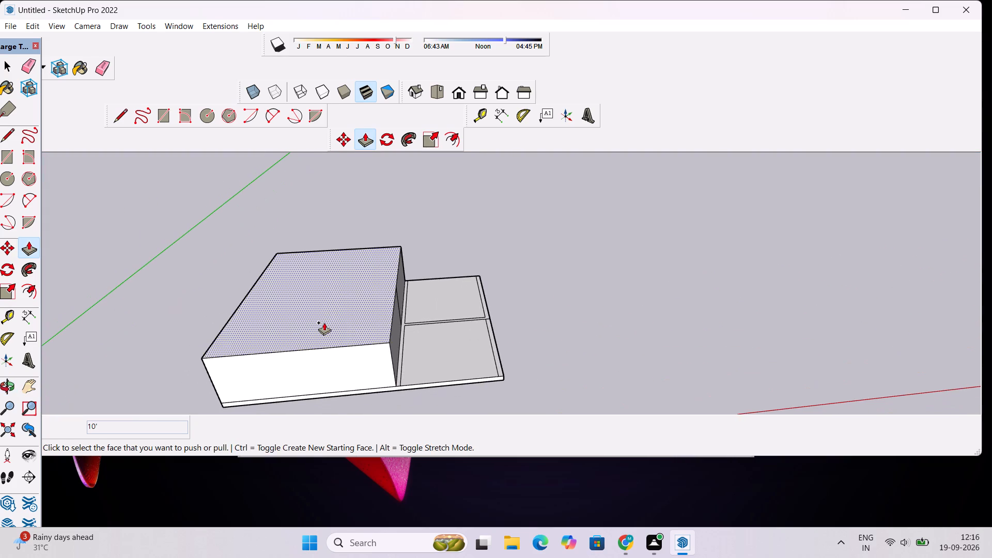
{"action": "left_click", "coordinate": [324, 322]}
{"action": "key", "text": "1"}
{"action": "key", "text": "apostrophe"}
{"action": "key", "text": "Return"}
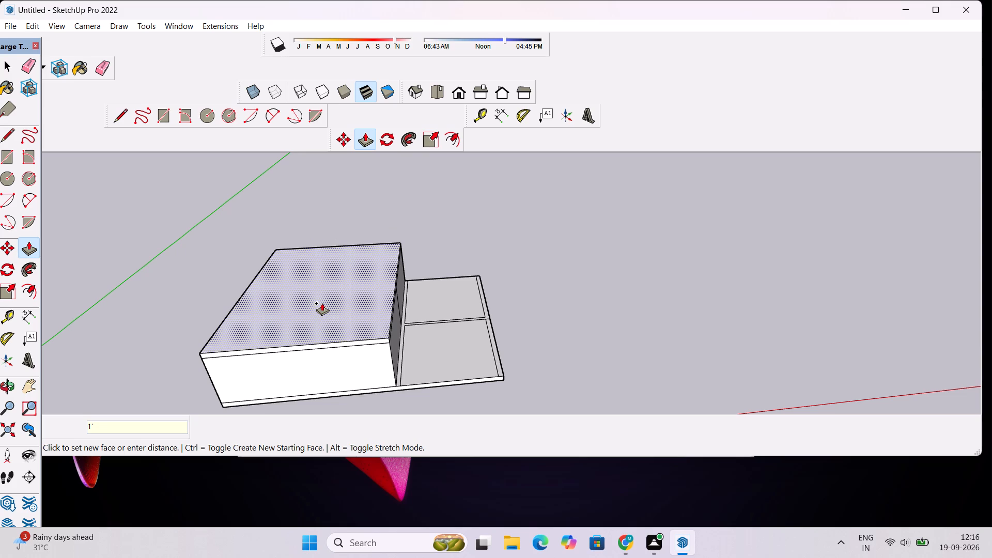
Examine the block's new top layer and its side facing the wall outlines from several angles and distances.
{"action": "key", "text": "o"}
{"action": "scroll", "coordinate": [322, 303], "scroll_direction": "down", "scroll_amount": 3}
{"action": "left_click_drag", "start_coordinate": [332, 335], "coordinate": [324, 339]}
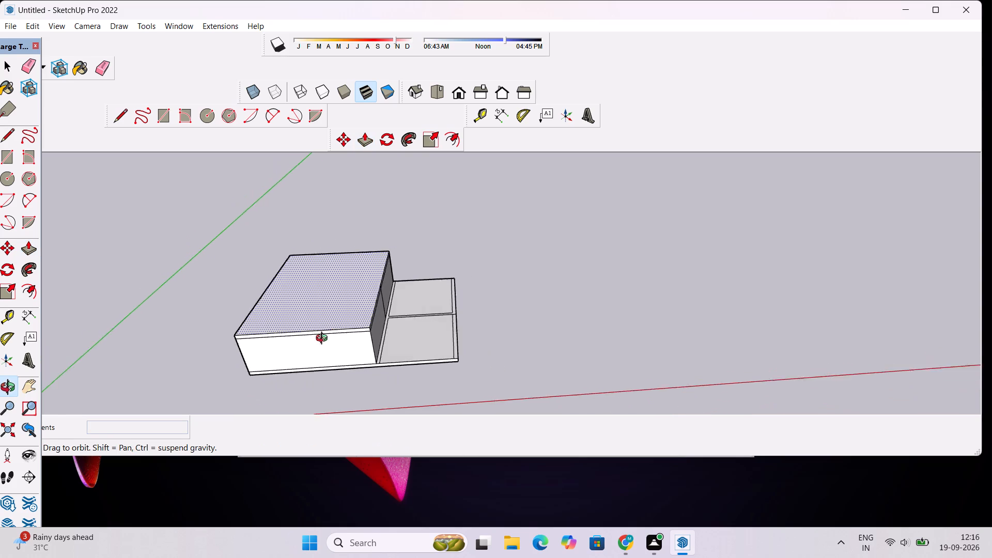
{"action": "left_click_drag", "start_coordinate": [324, 339], "coordinate": [277, 308]}
{"action": "scroll", "coordinate": [277, 295], "scroll_direction": "up", "scroll_amount": 7}
{"action": "left_click_drag", "start_coordinate": [297, 298], "coordinate": [326, 298]}
{"action": "left_click_drag", "start_coordinate": [383, 314], "coordinate": [348, 308]}
{"action": "scroll", "coordinate": [312, 293], "scroll_direction": "up", "scroll_amount": 2}
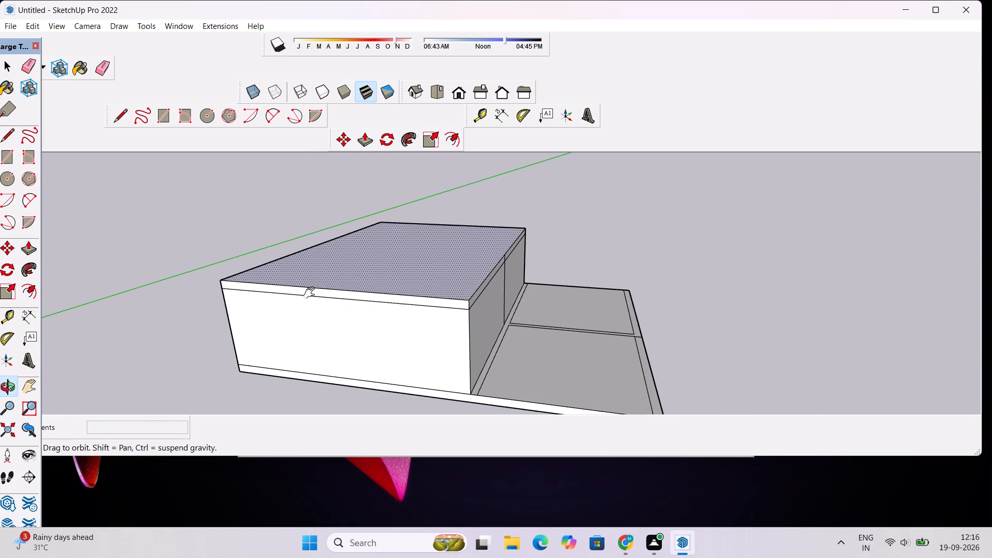
{"action": "left_click", "coordinate": [312, 293], "text": "shift"}
{"action": "left_click_drag", "start_coordinate": [318, 301], "coordinate": [337, 342]}
{"action": "scroll", "coordinate": [331, 313], "scroll_direction": "up", "scroll_amount": 4}
{"action": "left_click_drag", "start_coordinate": [331, 313], "coordinate": [333, 318]}
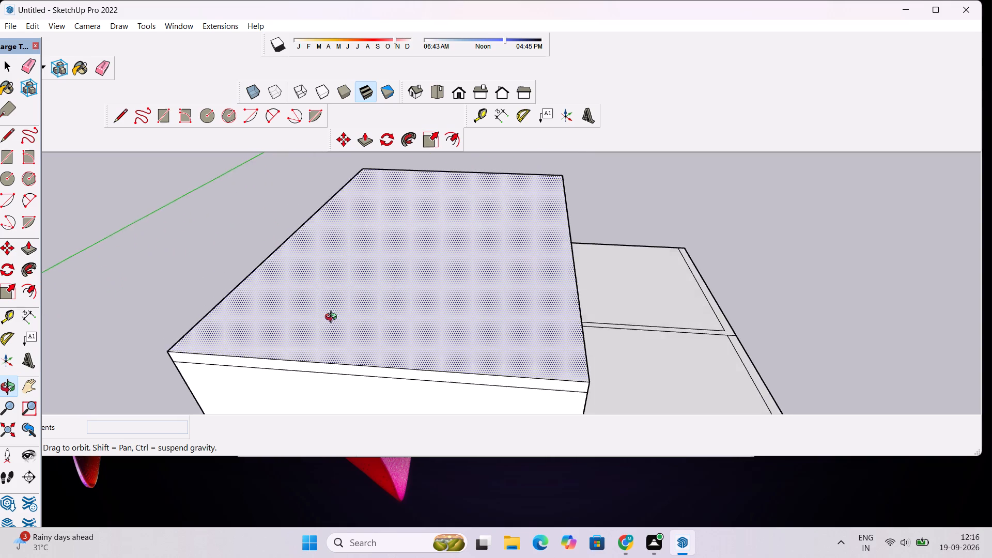
{"action": "left_click_drag", "start_coordinate": [333, 318], "coordinate": [334, 319]}
{"action": "scroll", "coordinate": [334, 307], "scroll_direction": "down", "scroll_amount": 6}
{"action": "scroll", "coordinate": [352, 326], "scroll_direction": "up", "scroll_amount": 4}
{"action": "left_click_drag", "start_coordinate": [408, 315], "coordinate": [256, 270], "text": "shift"}
{"action": "scroll", "coordinate": [198, 270], "scroll_direction": "up", "scroll_amount": 3}
{"action": "left_click_drag", "start_coordinate": [198, 270], "coordinate": [202, 275]}
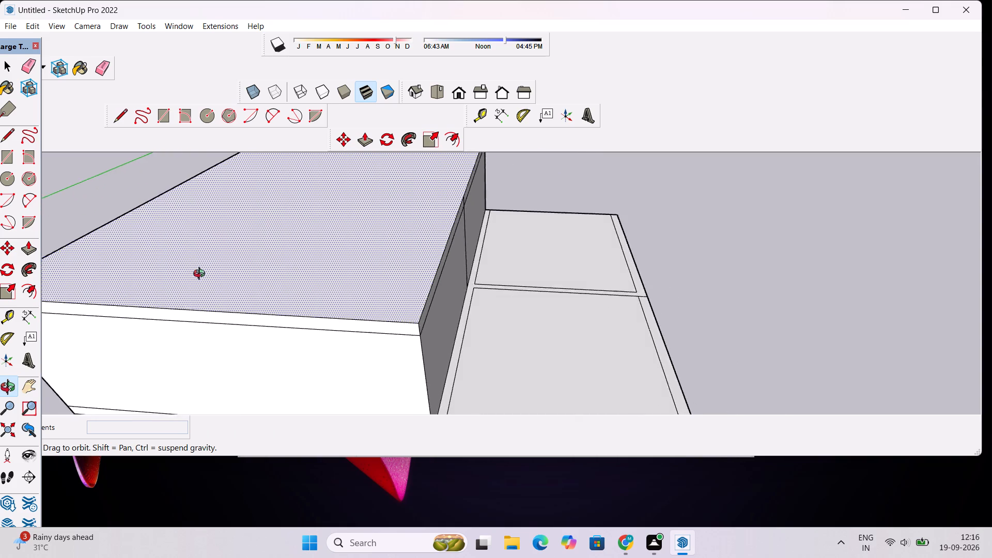
{"action": "left_click_drag", "start_coordinate": [202, 275], "coordinate": [219, 290]}
{"action": "scroll", "coordinate": [219, 290], "scroll_direction": "down", "scroll_amount": 4}
{"action": "left_click_drag", "start_coordinate": [270, 299], "coordinate": [221, 259]}
{"action": "scroll", "coordinate": [221, 259], "scroll_direction": "down", "scroll_amount": 5}
{"action": "left_click_drag", "start_coordinate": [221, 259], "coordinate": [276, 268]}
{"action": "left_click", "coordinate": [304, 292]}
{"action": "scroll", "coordinate": [234, 276], "scroll_direction": "up", "scroll_amount": 3, "text": "shift"}
{"action": "left_click_drag", "start_coordinate": [192, 285], "coordinate": [205, 280]}
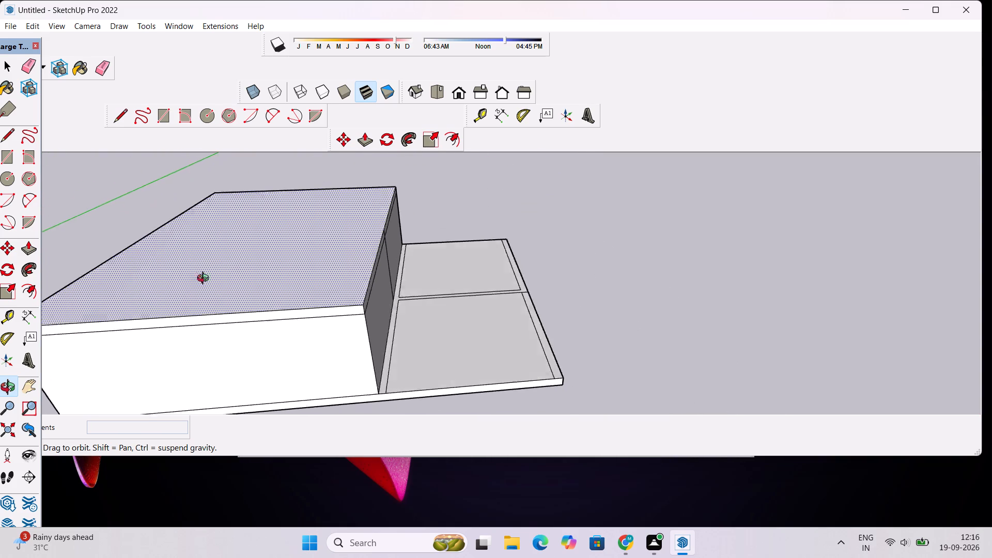
{"action": "left_click_drag", "start_coordinate": [205, 280], "coordinate": [246, 268]}
{"action": "left_click_drag", "start_coordinate": [371, 286], "coordinate": [256, 303]}
{"action": "scroll", "coordinate": [252, 287], "scroll_direction": "down", "scroll_amount": 1}
{"action": "left_click_drag", "start_coordinate": [246, 285], "coordinate": [263, 280]}
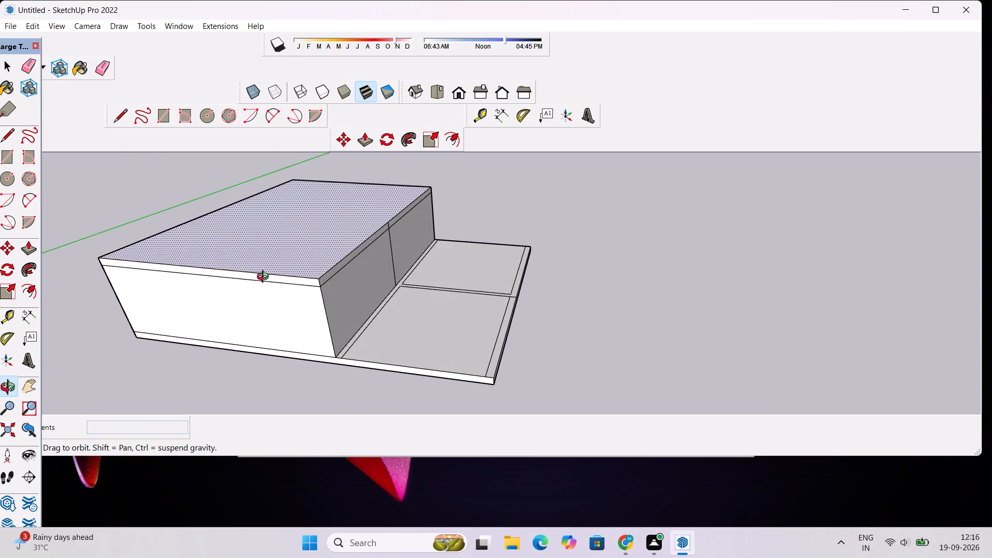
{"action": "left_click_drag", "start_coordinate": [251, 275], "coordinate": [295, 291]}
{"action": "scroll", "coordinate": [230, 278], "scroll_direction": "up", "scroll_amount": 3}
{"action": "left_click_drag", "start_coordinate": [224, 279], "coordinate": [312, 286]}
{"action": "left_click_drag", "start_coordinate": [416, 273], "coordinate": [286, 281]}
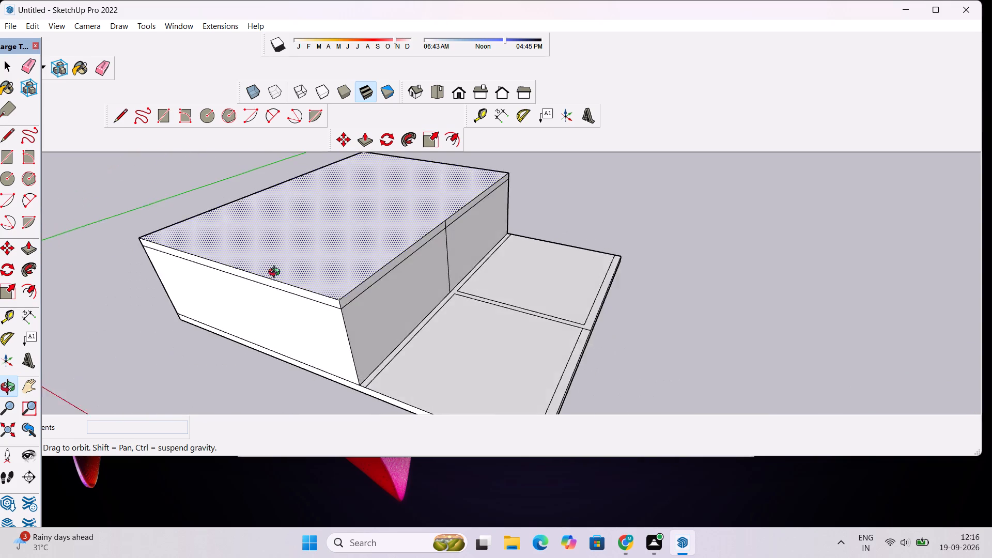
{"action": "scroll", "coordinate": [275, 273], "scroll_direction": "down", "scroll_amount": 3}
{"action": "left_click_drag", "start_coordinate": [291, 256], "coordinate": [301, 298], "text": "shift"}
{"action": "left_click_drag", "start_coordinate": [305, 314], "coordinate": [345, 309]}
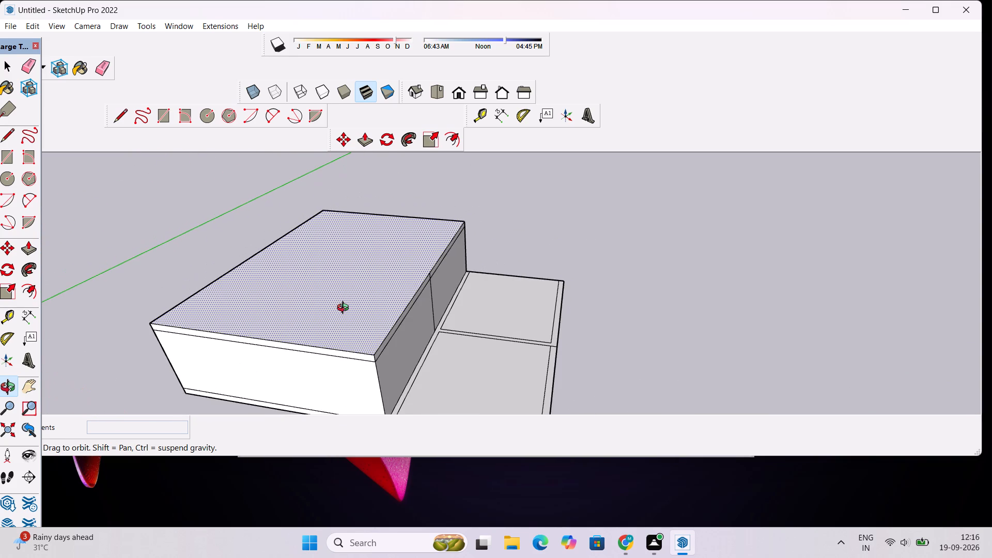
{"action": "left_click_drag", "start_coordinate": [346, 308], "coordinate": [301, 286], "text": "shift"}
{"action": "scroll", "coordinate": [300, 286], "scroll_direction": "up", "scroll_amount": 1, "text": "shift"}
{"action": "left_click_drag", "start_coordinate": [305, 281], "coordinate": [312, 307], "text": "shift"}
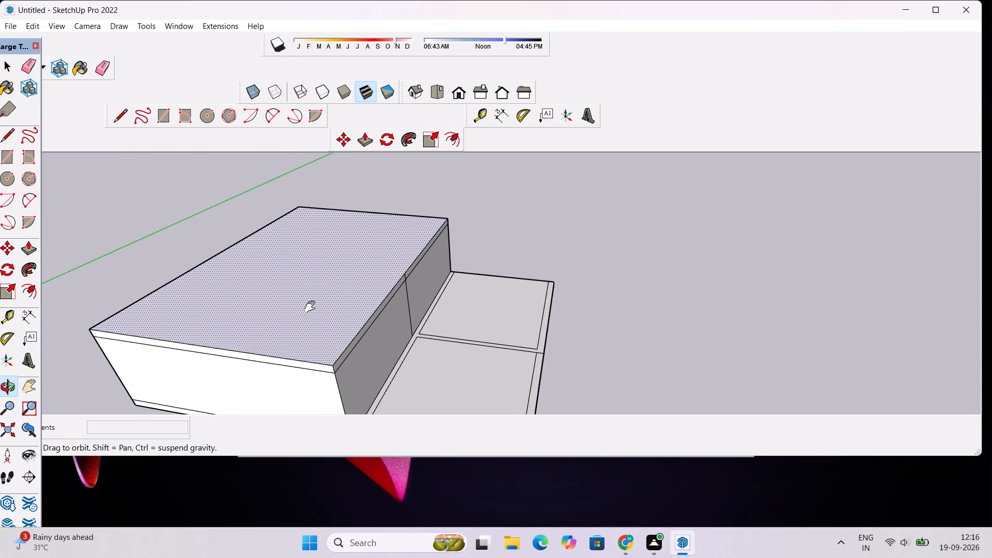
{"action": "scroll", "coordinate": [312, 307], "scroll_direction": "up", "scroll_amount": 1}
{"action": "left_click_drag", "start_coordinate": [410, 290], "coordinate": [400, 284]}
{"action": "scroll", "coordinate": [397, 268], "scroll_direction": "up", "scroll_amount": 3}
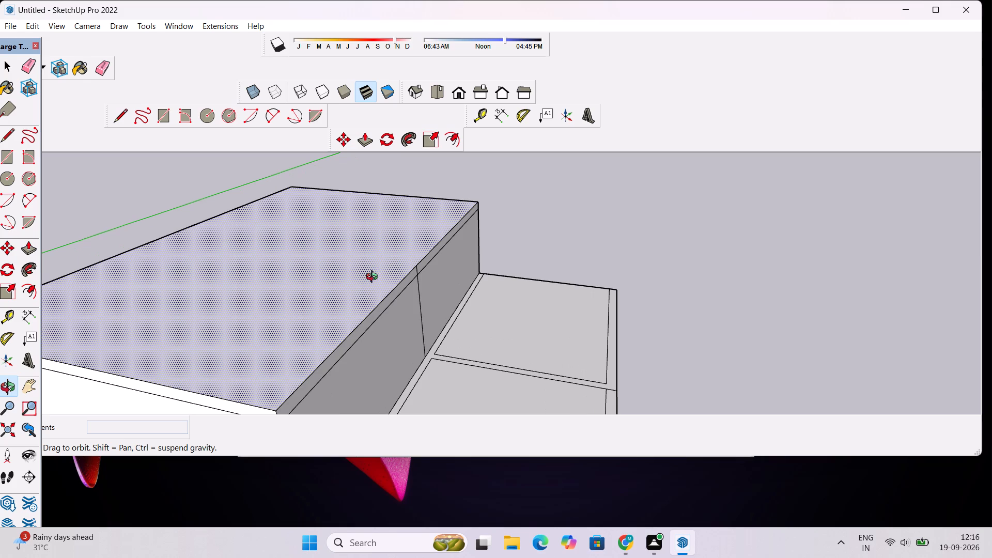
{"action": "left_click_drag", "start_coordinate": [362, 285], "coordinate": [371, 270]}
{"action": "scroll", "coordinate": [371, 270], "scroll_direction": "down", "scroll_amount": 5, "text": "shift"}
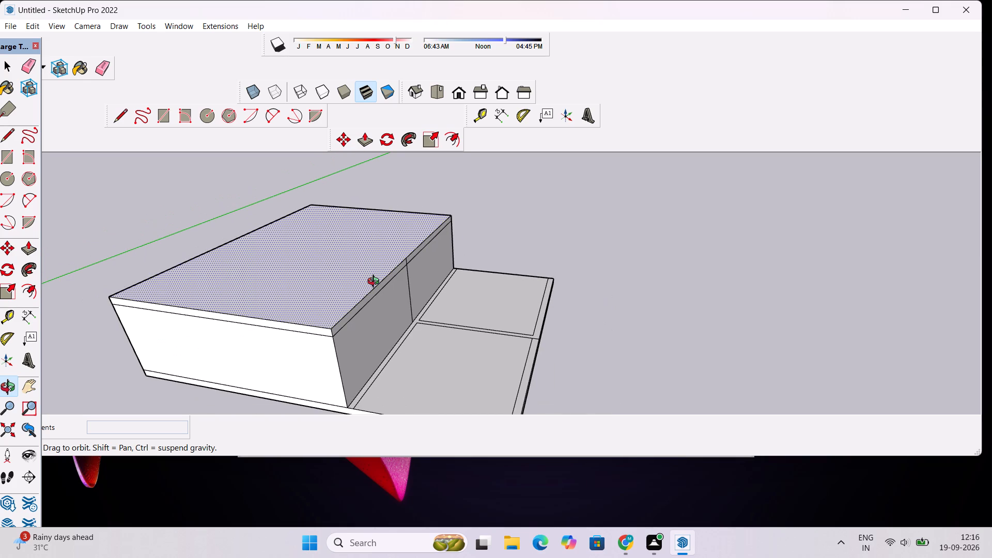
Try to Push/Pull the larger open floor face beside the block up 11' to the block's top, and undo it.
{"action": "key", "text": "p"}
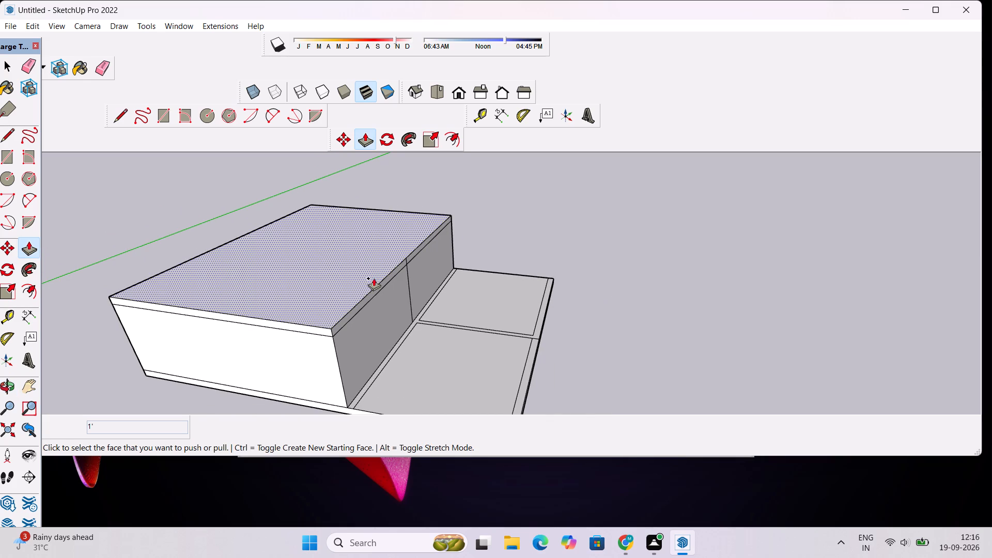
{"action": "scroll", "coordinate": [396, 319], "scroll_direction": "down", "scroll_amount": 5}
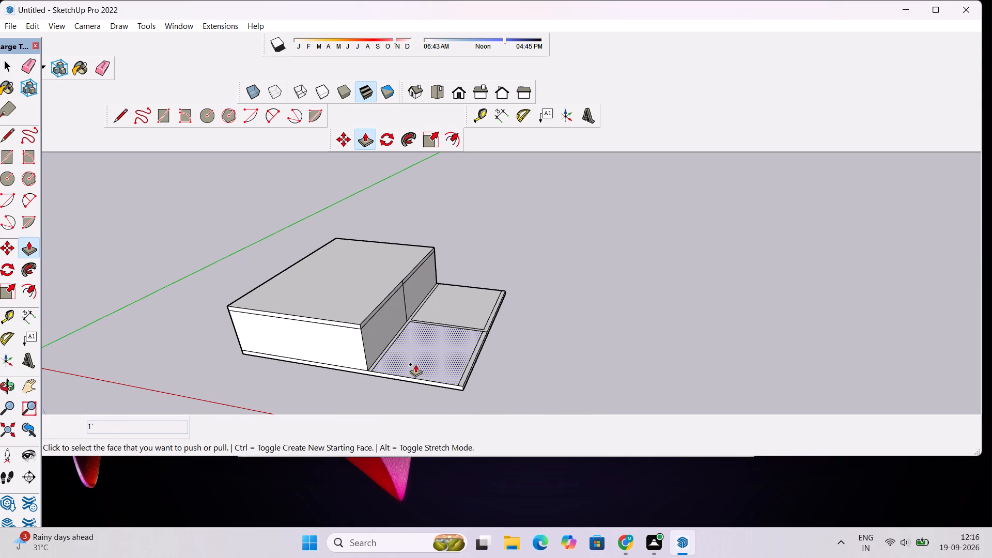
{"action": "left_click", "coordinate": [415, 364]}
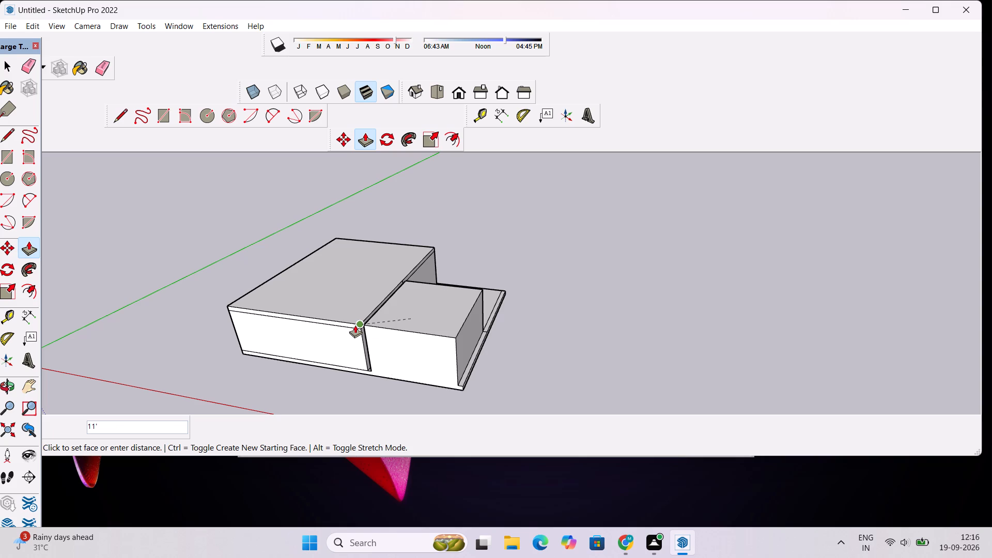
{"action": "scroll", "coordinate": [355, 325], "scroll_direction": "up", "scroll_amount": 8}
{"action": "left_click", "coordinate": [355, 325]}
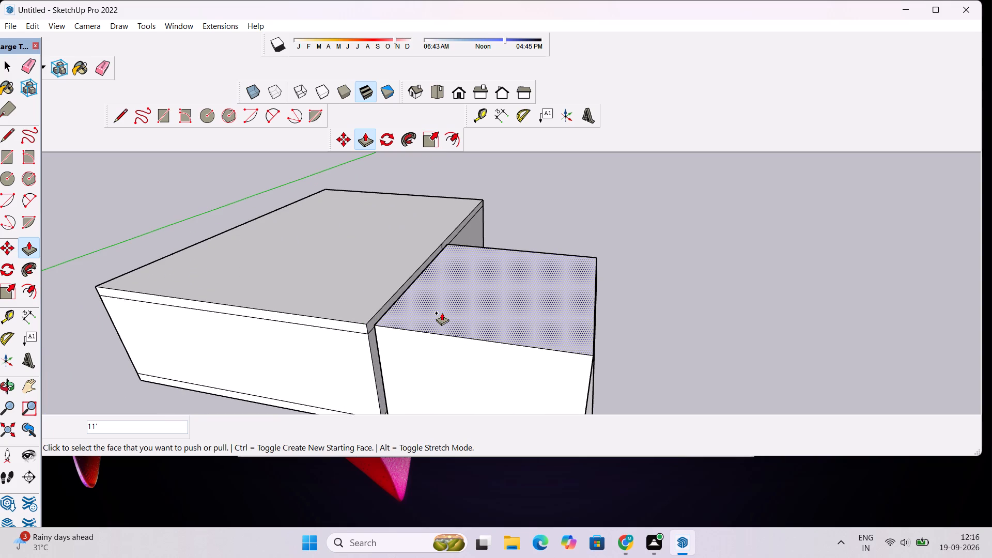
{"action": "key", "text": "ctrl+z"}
Push/Pull the connected wall strip beside the block up 11', level with the block's top.
{"action": "scroll", "coordinate": [432, 331], "scroll_direction": "down", "scroll_amount": 7}
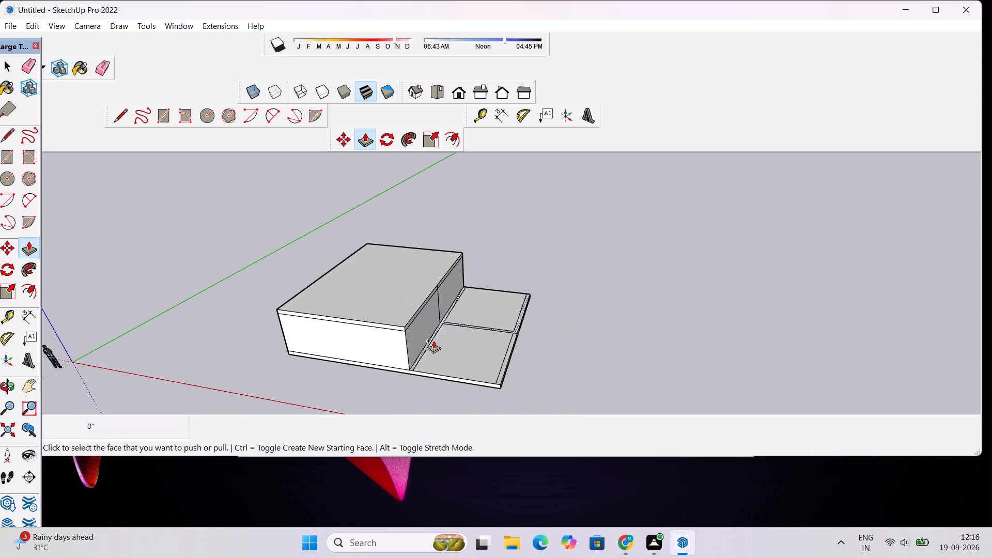
{"action": "scroll", "coordinate": [428, 357], "scroll_direction": "up", "scroll_amount": 9}
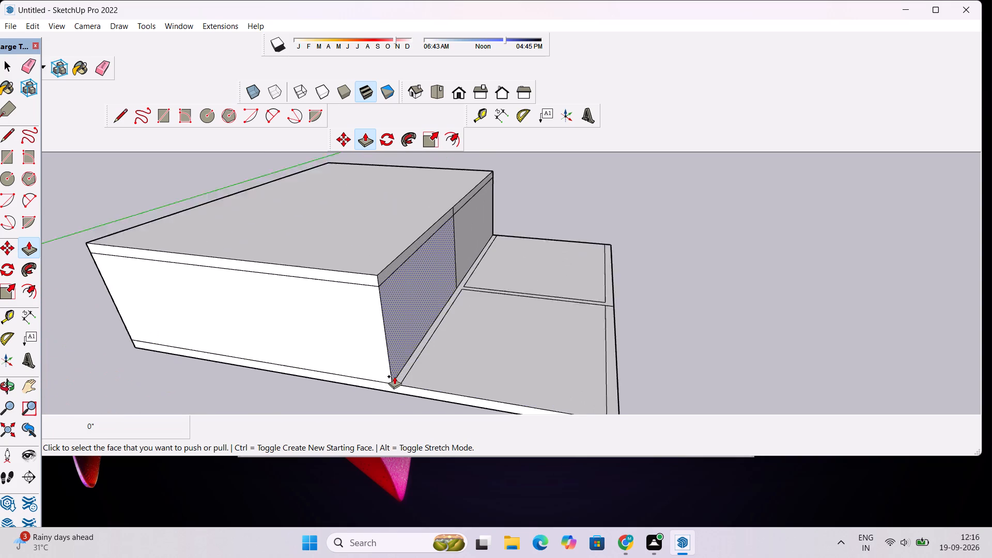
{"action": "scroll", "coordinate": [394, 376], "scroll_direction": "up", "scroll_amount": 5}
{"action": "left_click", "coordinate": [407, 378]}
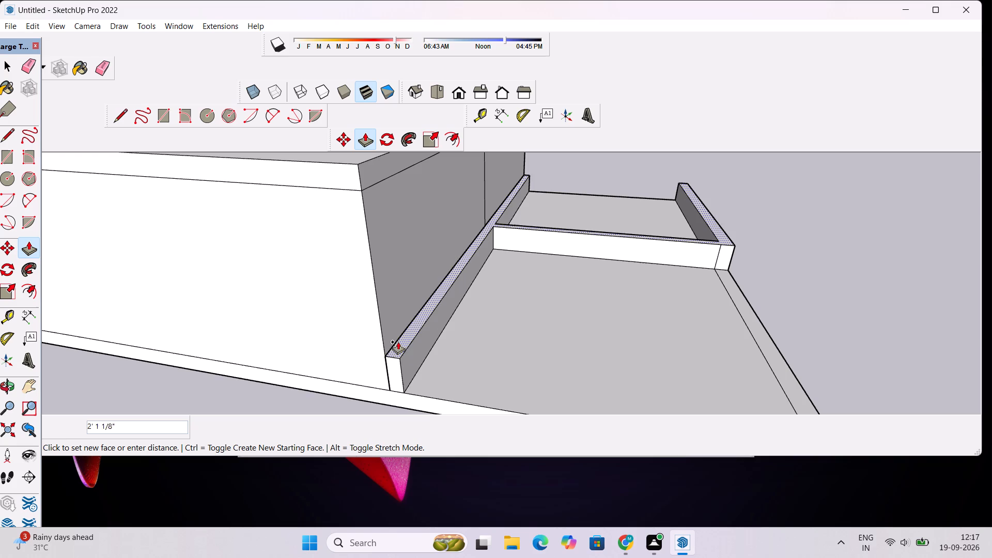
{"action": "scroll", "coordinate": [405, 308], "scroll_direction": "down", "scroll_amount": 9}
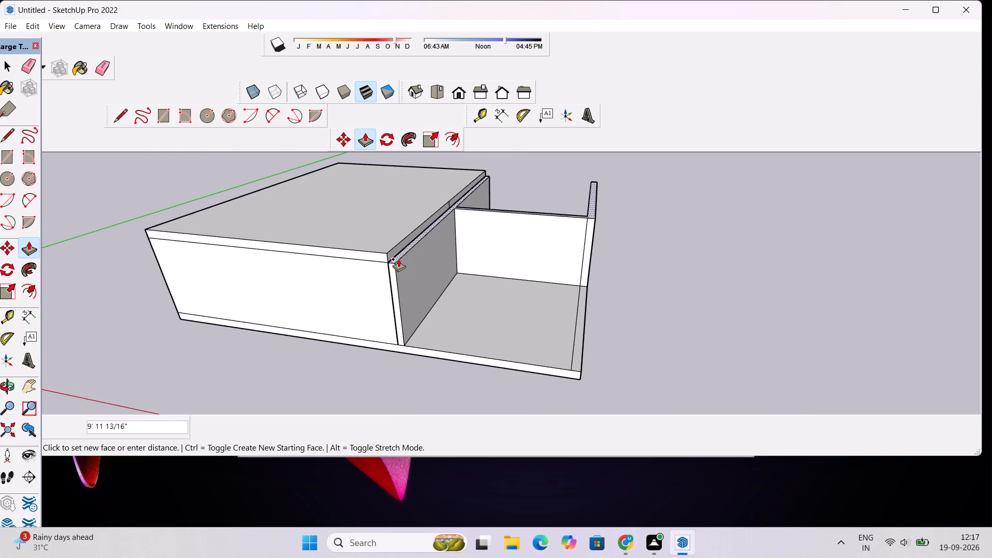
{"action": "left_click", "coordinate": [384, 252]}
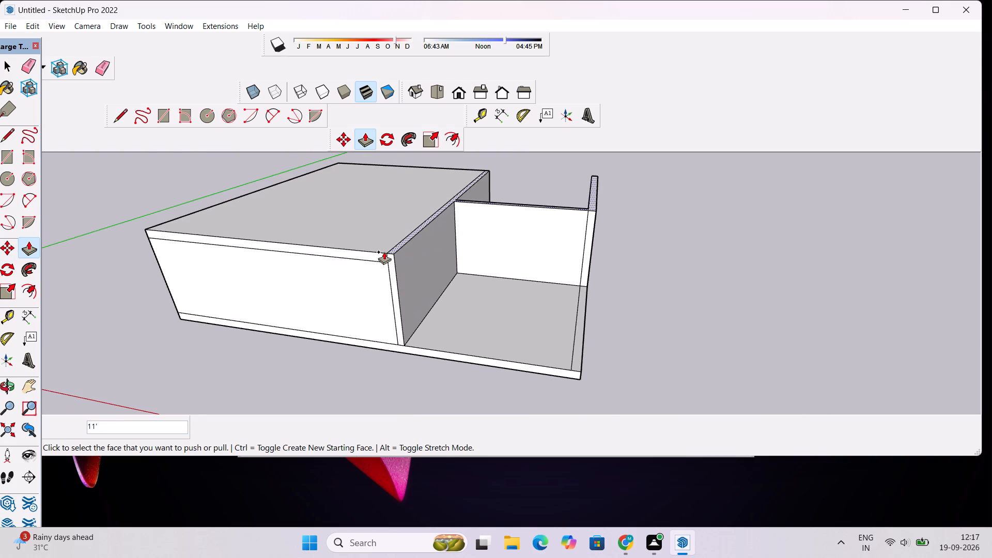
Push/Pull the smaller floor face enclosed on three sides by the raised walls up 11', level with their tops.
{"action": "key", "text": "o"}
{"action": "left_click_drag", "start_coordinate": [577, 271], "coordinate": [244, 336]}
{"action": "scroll", "coordinate": [244, 336], "scroll_direction": "down", "scroll_amount": 5}
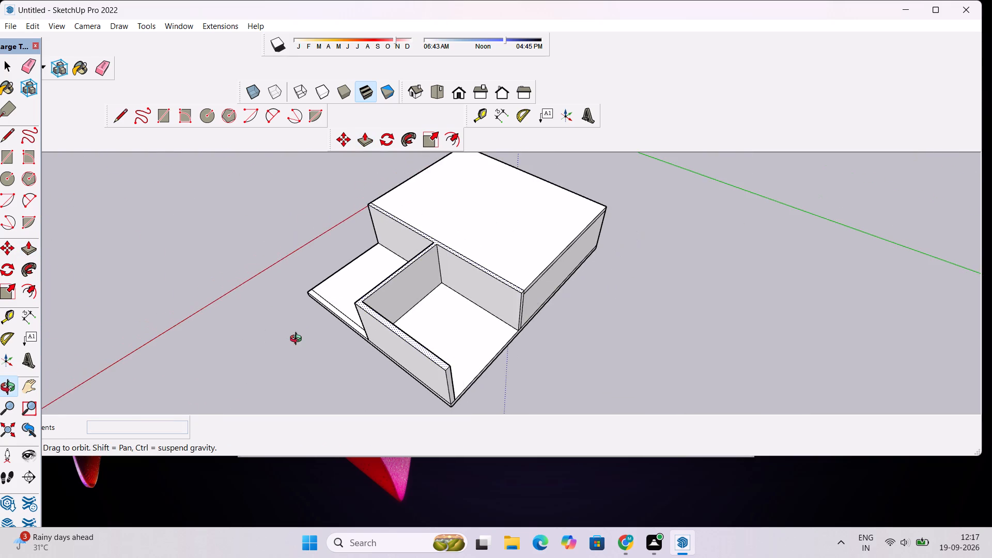
{"action": "left_click_drag", "start_coordinate": [327, 350], "coordinate": [258, 351], "text": "shift"}
{"action": "scroll", "coordinate": [274, 365], "scroll_direction": "up", "scroll_amount": 5}
{"action": "left_click_drag", "start_coordinate": [388, 368], "coordinate": [330, 306], "text": "shift"}
{"action": "scroll", "coordinate": [317, 305], "scroll_direction": "down", "scroll_amount": 5}
{"action": "left_click_drag", "start_coordinate": [394, 323], "coordinate": [344, 340]}
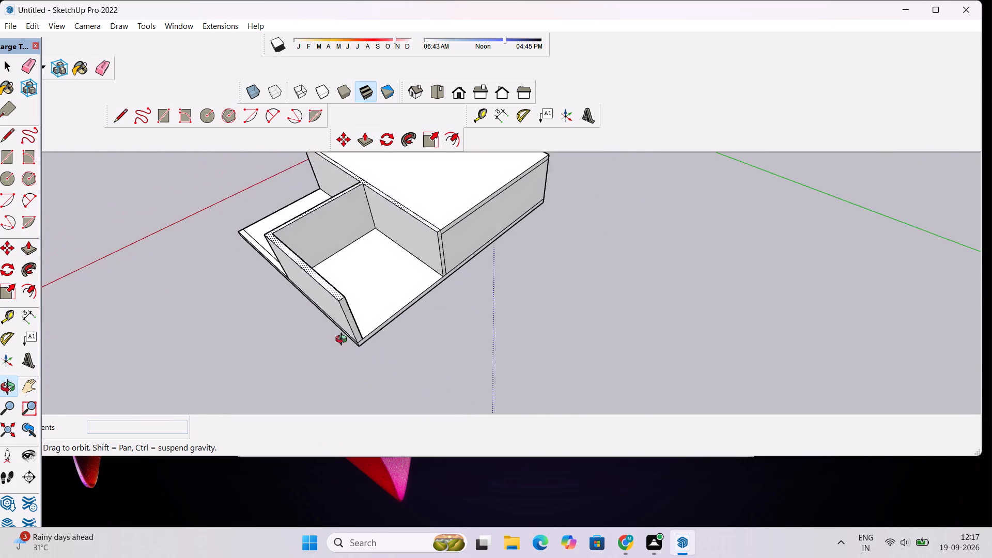
{"action": "left_click_drag", "start_coordinate": [344, 340], "coordinate": [288, 353]}
{"action": "left_click_drag", "start_coordinate": [387, 288], "coordinate": [372, 397], "text": "shift"}
{"action": "scroll", "coordinate": [363, 363], "scroll_direction": "up", "scroll_amount": 3}
{"action": "left_click_drag", "start_coordinate": [359, 364], "coordinate": [387, 327]}
{"action": "left_click", "coordinate": [405, 321], "text": "shift"}
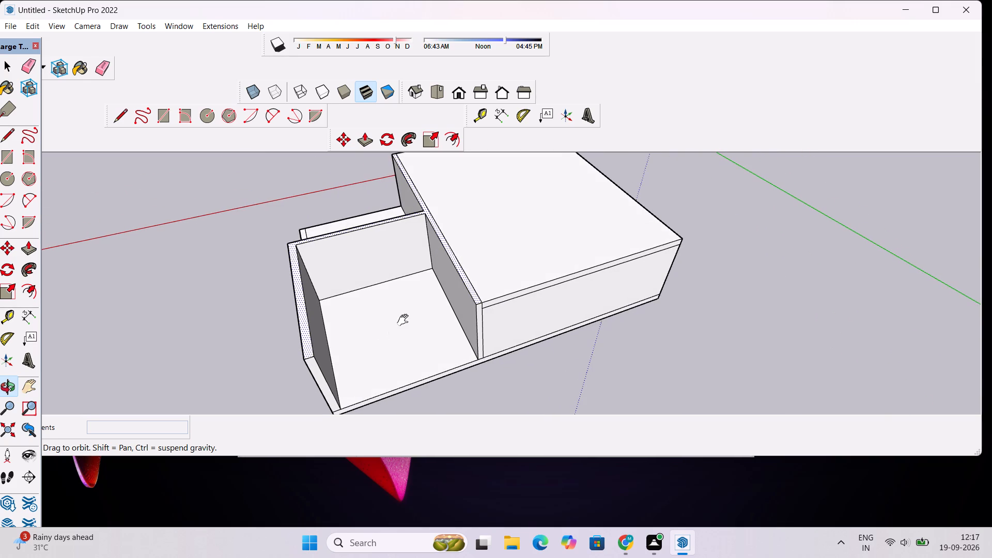
{"action": "key", "text": "p"}
{"action": "left_click", "coordinate": [406, 337]}
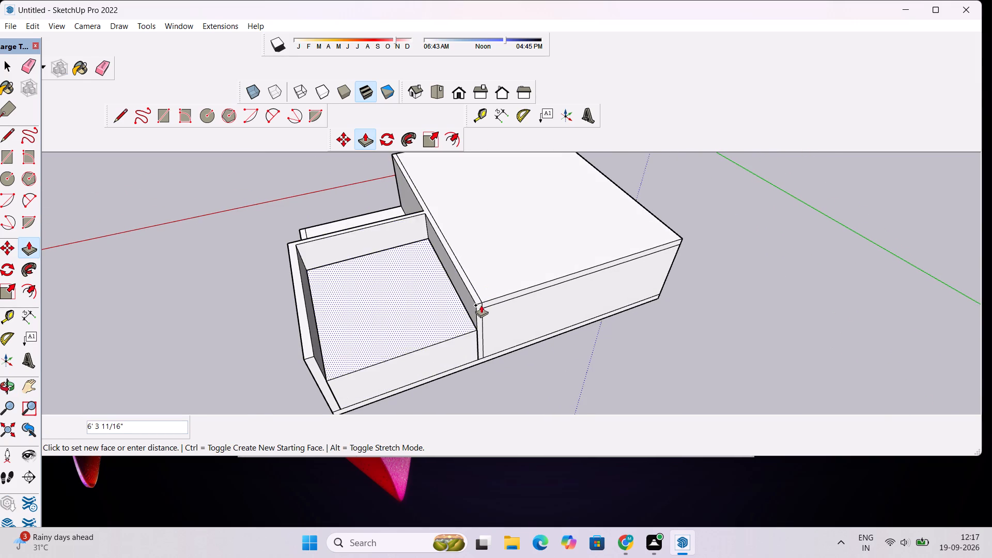
{"action": "scroll", "coordinate": [481, 305], "scroll_direction": "up", "scroll_amount": 9}
{"action": "left_click", "coordinate": [475, 303]}
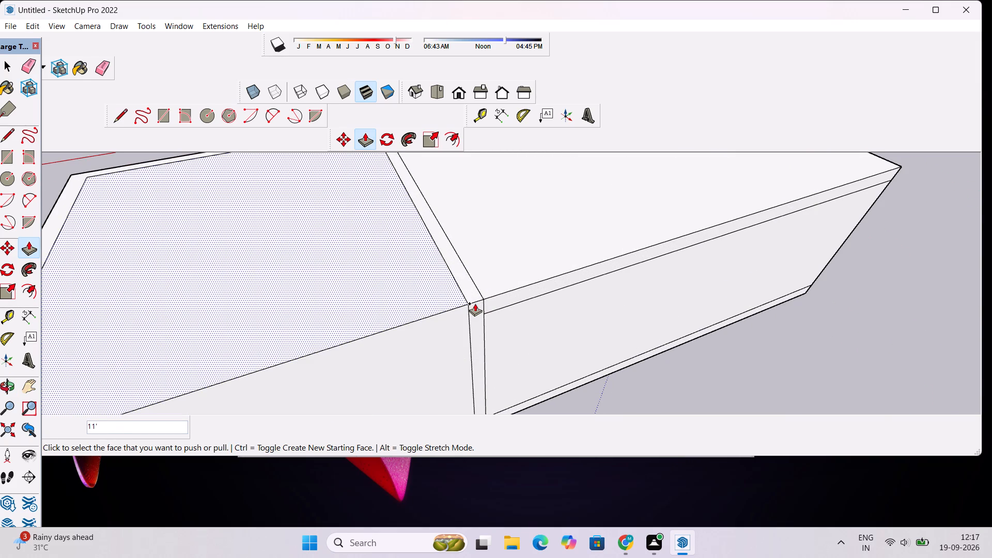
Examine the raised building volumes and the remaining open corner of the slab from all around and at low angle.
{"action": "key", "text": "o"}
{"action": "scroll", "coordinate": [475, 303], "scroll_direction": "down", "scroll_amount": 14}
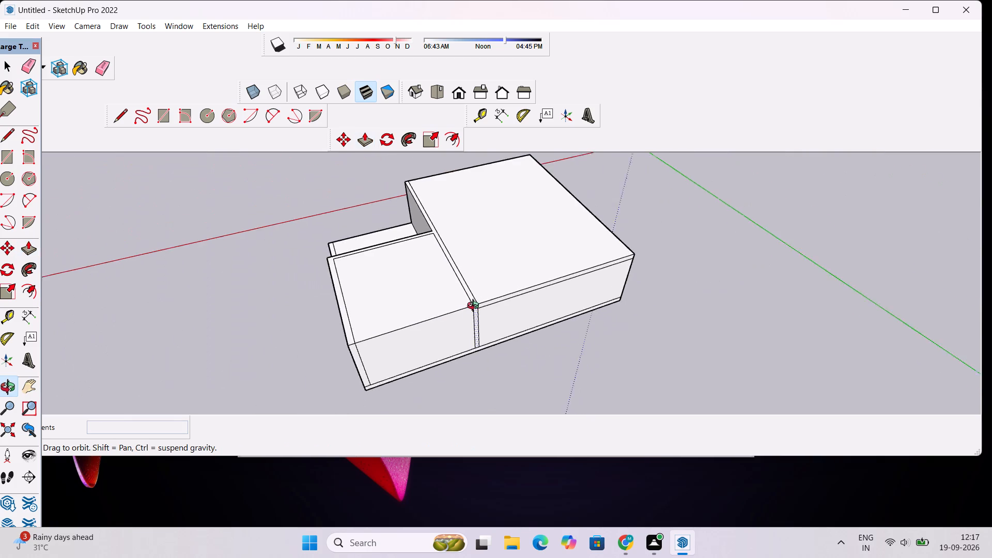
{"action": "left_click_drag", "start_coordinate": [370, 336], "coordinate": [626, 300]}
{"action": "scroll", "coordinate": [643, 298], "scroll_direction": "down", "scroll_amount": 3}
{"action": "left_click_drag", "start_coordinate": [467, 317], "coordinate": [492, 317]}
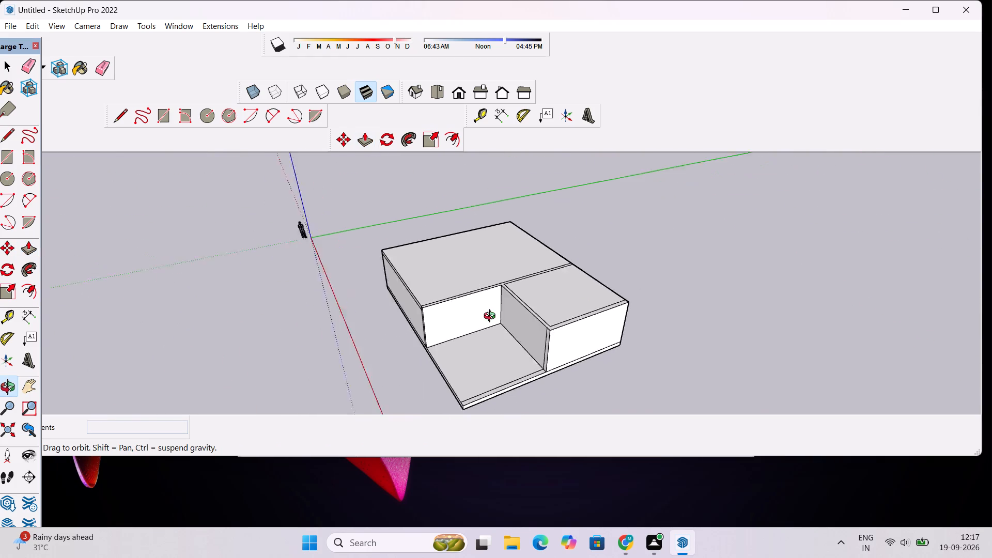
{"action": "left_click_drag", "start_coordinate": [492, 317], "coordinate": [540, 317]}
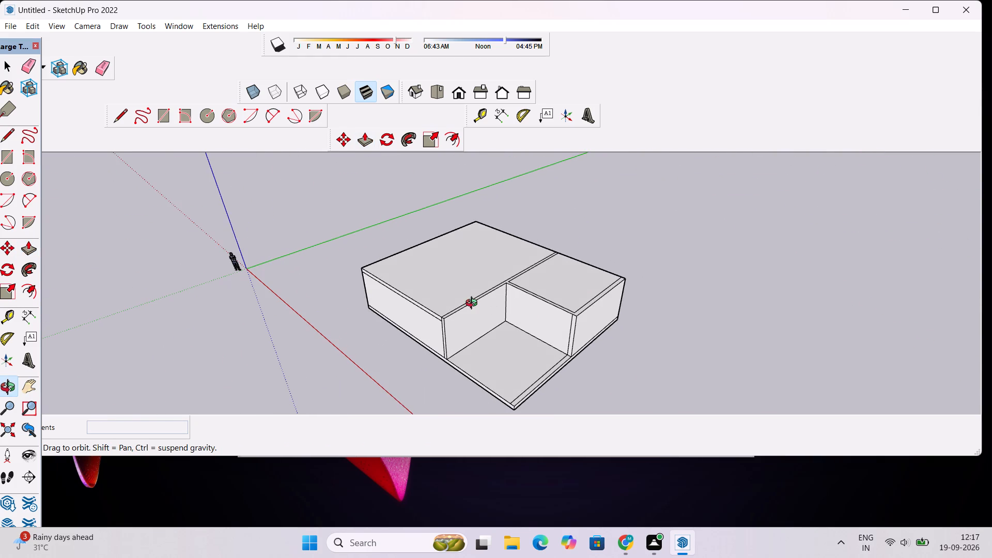
{"action": "scroll", "coordinate": [464, 308], "scroll_direction": "down", "scroll_amount": 1}
{"action": "left_click_drag", "start_coordinate": [437, 312], "coordinate": [585, 282]}
{"action": "scroll", "coordinate": [585, 282], "scroll_direction": "down", "scroll_amount": 6}
{"action": "left_click_drag", "start_coordinate": [585, 282], "coordinate": [580, 360]}
{"action": "scroll", "coordinate": [488, 311], "scroll_direction": "up", "scroll_amount": 5}
{"action": "left_click_drag", "start_coordinate": [517, 348], "coordinate": [491, 284]}
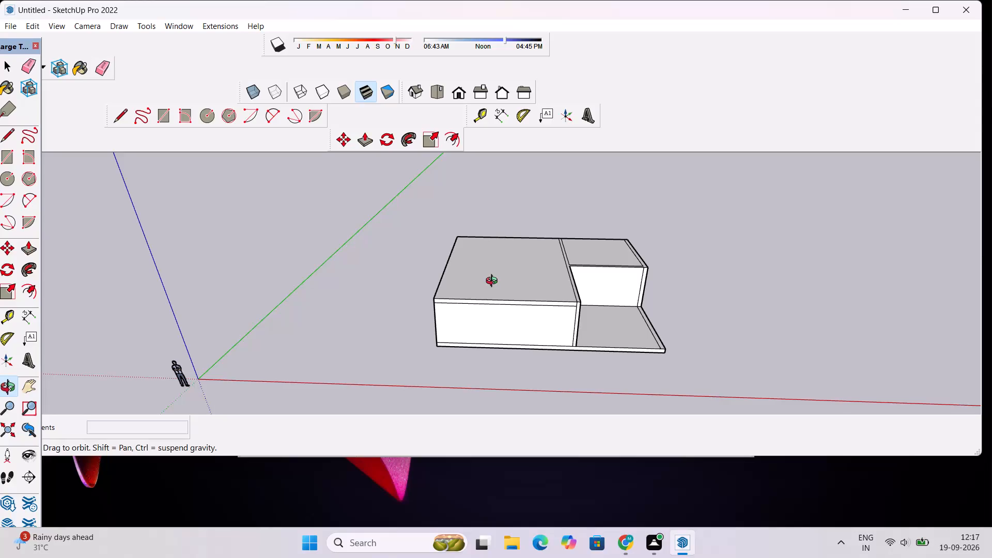
{"action": "left_click_drag", "start_coordinate": [520, 298], "coordinate": [488, 271], "text": "shift"}
{"action": "scroll", "coordinate": [486, 270], "scroll_direction": "down", "scroll_amount": 4}
{"action": "left_click_drag", "start_coordinate": [462, 301], "coordinate": [473, 251]}
{"action": "scroll", "coordinate": [481, 256], "scroll_direction": "up", "scroll_amount": 3}
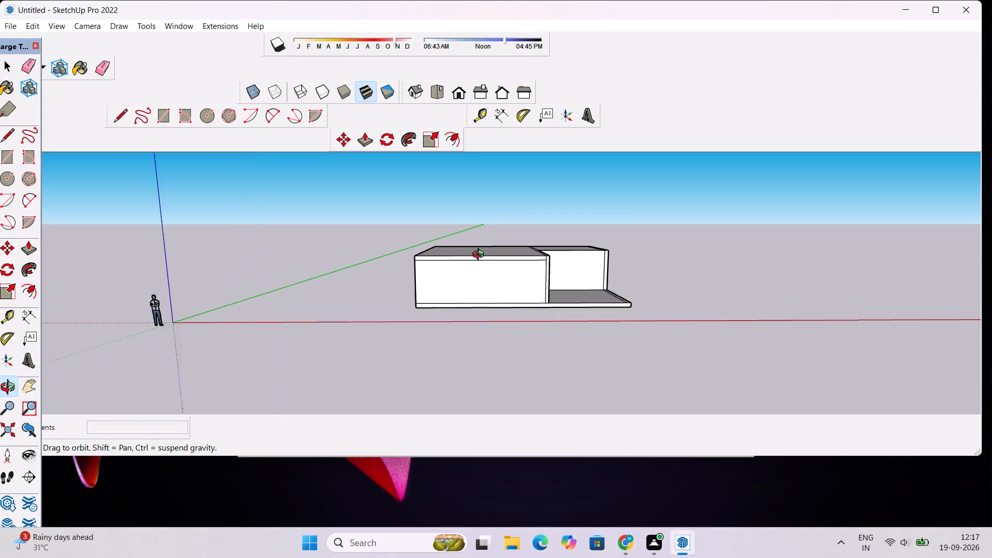
Examine the raised 11' building volumes and the open slab corner from several heights and angles.
{"action": "scroll", "coordinate": [481, 256], "scroll_direction": "up", "scroll_amount": 1}
{"action": "left_click_drag", "start_coordinate": [505, 291], "coordinate": [492, 291]}
{"action": "scroll", "coordinate": [494, 290], "scroll_direction": "down", "scroll_amount": 7}
{"action": "scroll", "coordinate": [495, 290], "scroll_direction": "up", "scroll_amount": 16}
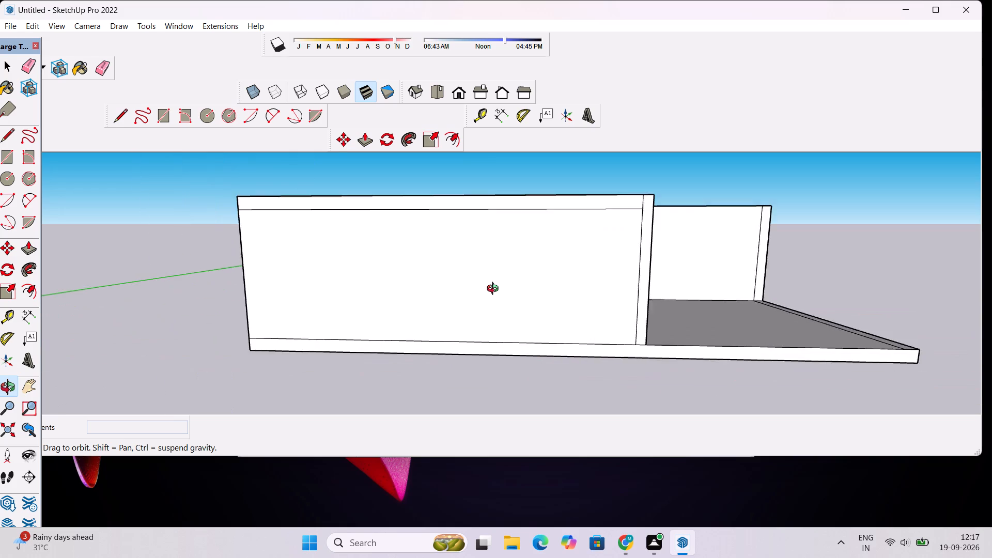
{"action": "scroll", "coordinate": [495, 290], "scroll_direction": "down", "scroll_amount": 6}
{"action": "left_click_drag", "start_coordinate": [495, 290], "coordinate": [466, 300], "text": "shift"}
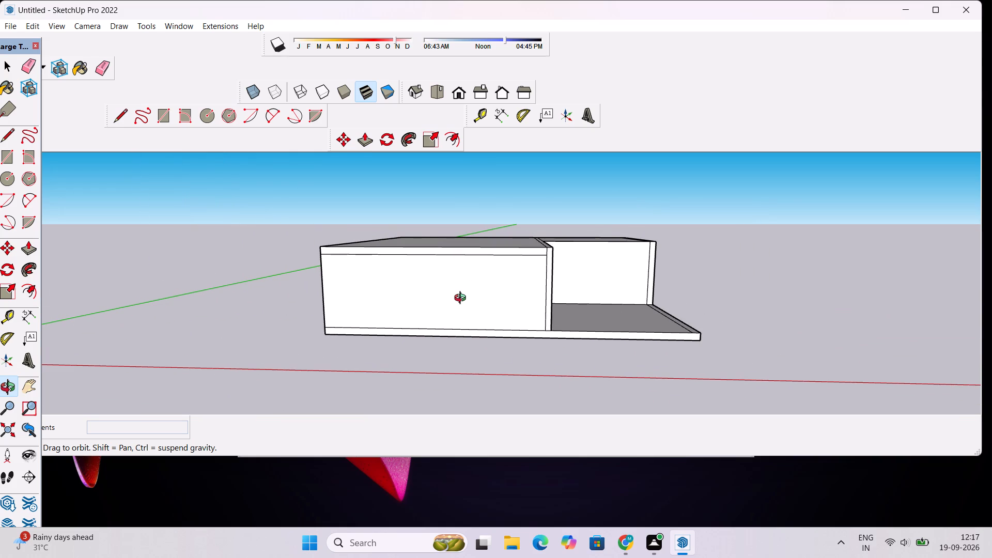
{"action": "left_click_drag", "start_coordinate": [463, 298], "coordinate": [464, 305]}
{"action": "scroll", "coordinate": [464, 305], "scroll_direction": "up", "scroll_amount": 4}
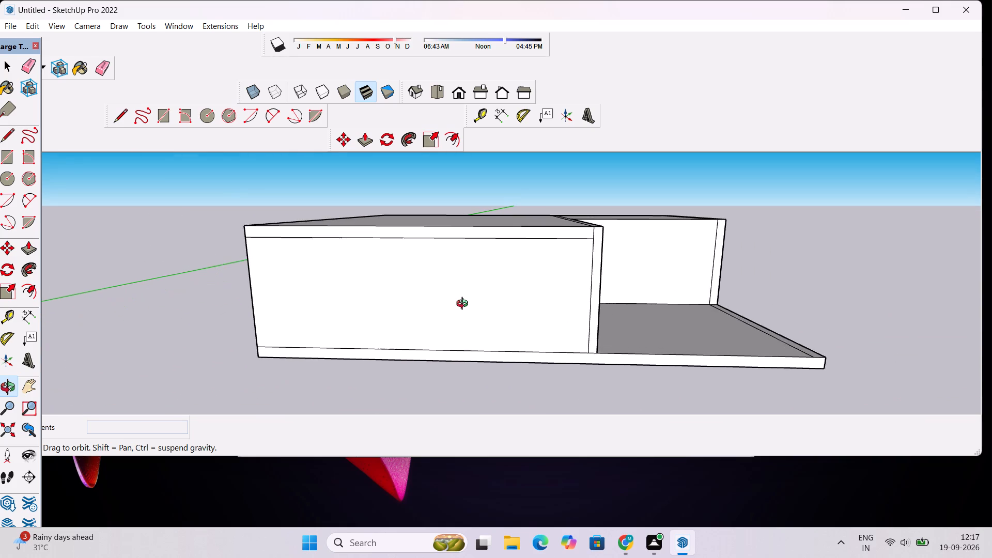
{"action": "scroll", "coordinate": [464, 305], "scroll_direction": "down", "scroll_amount": 4}
{"action": "scroll", "coordinate": [464, 305], "scroll_direction": "up", "scroll_amount": 3}
{"action": "left_click_drag", "start_coordinate": [486, 290], "coordinate": [500, 333]}
{"action": "left_click_drag", "start_coordinate": [502, 328], "coordinate": [463, 304]}
{"action": "left_click_drag", "start_coordinate": [463, 304], "coordinate": [454, 299], "text": "shift"}
{"action": "scroll", "coordinate": [455, 297], "scroll_direction": "up", "scroll_amount": 4}
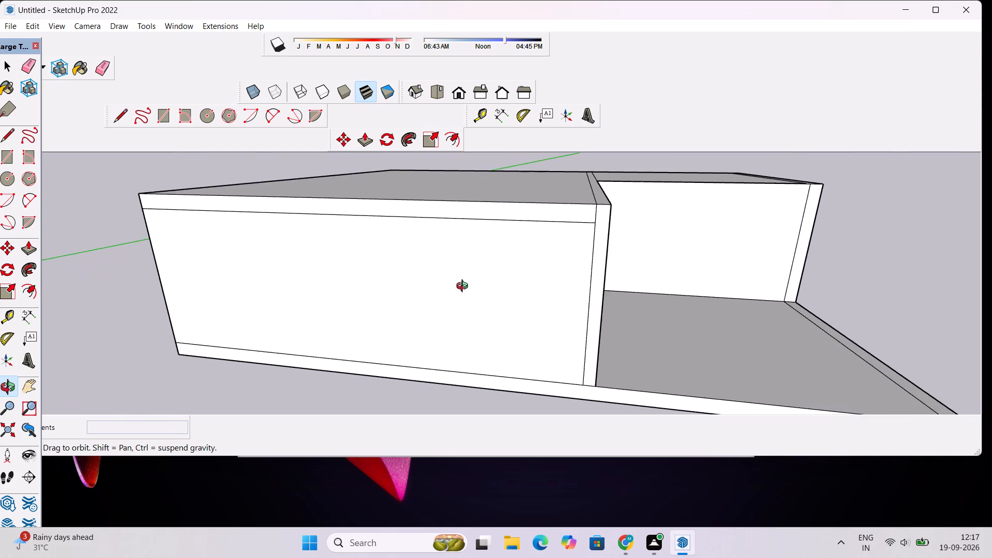
{"action": "left_click_drag", "start_coordinate": [470, 292], "coordinate": [502, 332]}
{"action": "scroll", "coordinate": [500, 329], "scroll_direction": "down", "scroll_amount": 6}
{"action": "left_click_drag", "start_coordinate": [514, 335], "coordinate": [451, 273]}
{"action": "scroll", "coordinate": [451, 258], "scroll_direction": "down", "scroll_amount": 4}
{"action": "left_click_drag", "start_coordinate": [459, 263], "coordinate": [655, 212]}
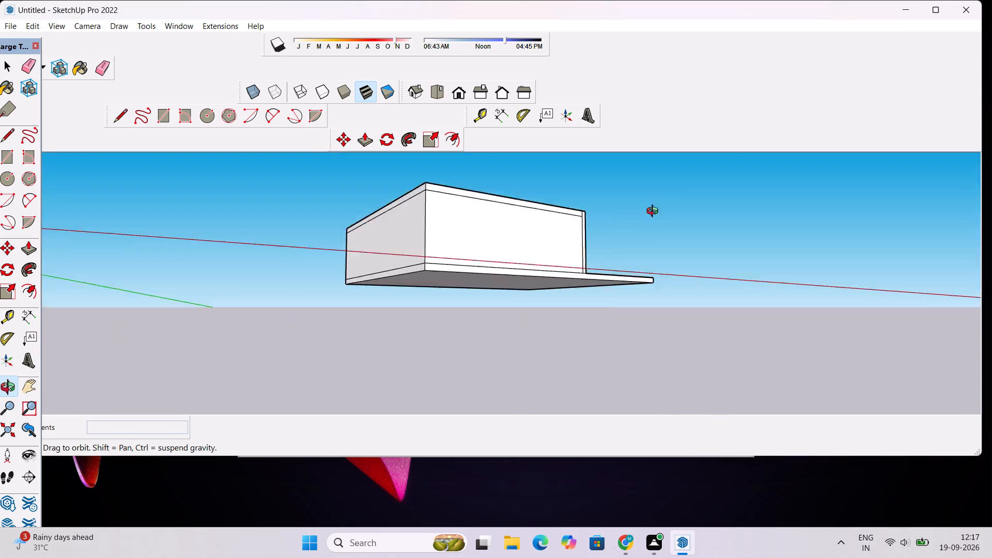
{"action": "left_click_drag", "start_coordinate": [655, 212], "coordinate": [465, 315]}
{"action": "scroll", "coordinate": [463, 305], "scroll_direction": "down", "scroll_amount": 6}
{"action": "scroll", "coordinate": [421, 289], "scroll_direction": "up", "scroll_amount": 6}
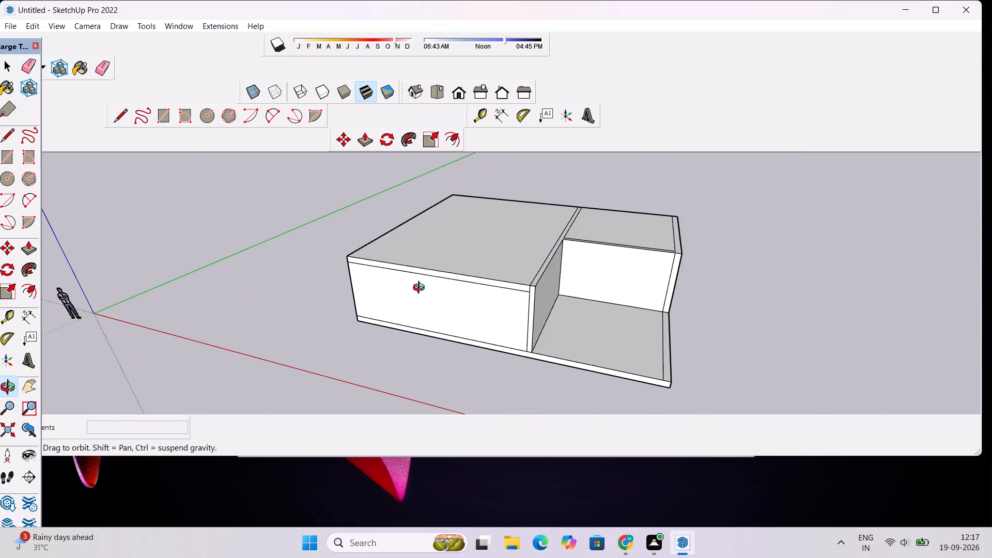
{"action": "scroll", "coordinate": [421, 289], "scroll_direction": "up", "scroll_amount": 4}
{"action": "left_click_drag", "start_coordinate": [352, 325], "coordinate": [371, 288]}
{"action": "scroll", "coordinate": [376, 286], "scroll_direction": "down", "scroll_amount": 5}
{"action": "left_click_drag", "start_coordinate": [390, 281], "coordinate": [405, 322]}
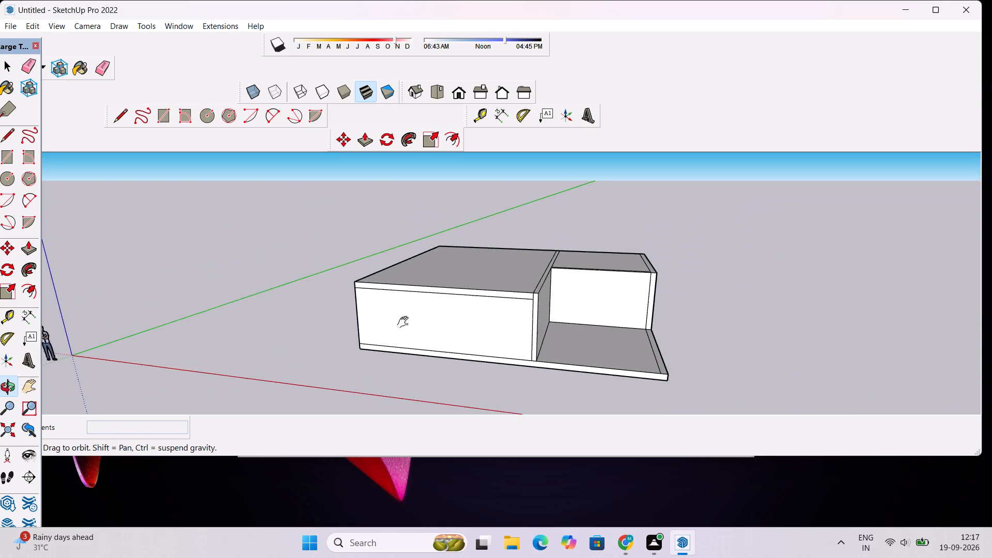
{"action": "left_click_drag", "start_coordinate": [405, 322], "coordinate": [407, 326]}
{"action": "scroll", "coordinate": [417, 321], "scroll_direction": "down", "scroll_amount": 4}
{"action": "left_click_drag", "start_coordinate": [436, 336], "coordinate": [464, 390]}
{"action": "scroll", "coordinate": [486, 341], "scroll_direction": "up", "scroll_amount": 4}
{"action": "left_click_drag", "start_coordinate": [486, 341], "coordinate": [472, 347], "text": "shift"}
Push/Pull the top face of the large block up another 10'.
{"action": "key", "text": "p"}
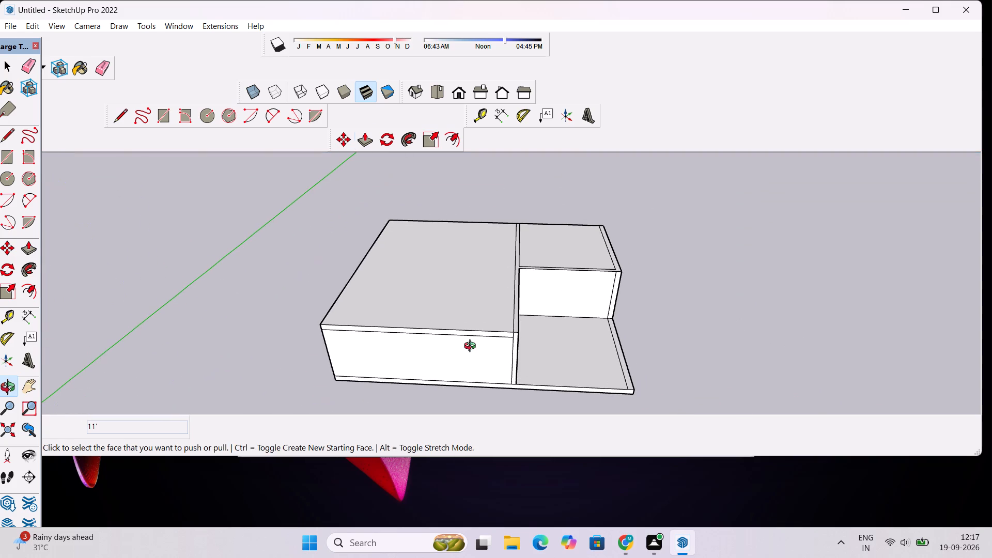
{"action": "left_click", "coordinate": [469, 312]}
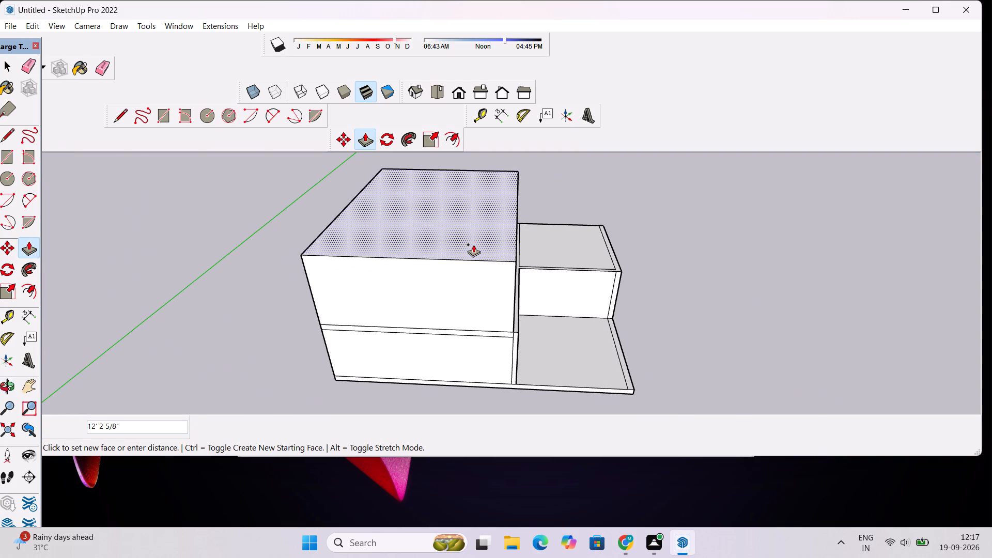
{"action": "type", "text": "10"}
{"action": "key", "text": "apostrophe"}
{"action": "key", "text": "Return"}
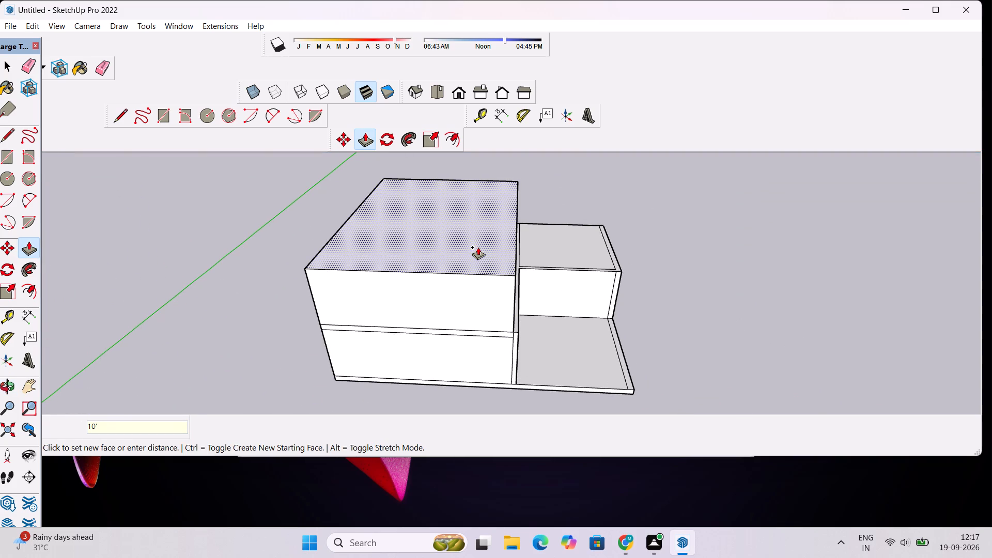
Erase the two horizontal seam lines between the lower and upper levels on the large block's front face.
{"action": "key", "text": "o"}
{"action": "left_click_drag", "start_coordinate": [447, 352], "coordinate": [438, 234]}
{"action": "scroll", "coordinate": [438, 233], "scroll_direction": "down", "scroll_amount": 6}
{"action": "left_click_drag", "start_coordinate": [440, 236], "coordinate": [482, 323]}
{"action": "scroll", "coordinate": [480, 293], "scroll_direction": "up", "scroll_amount": 7}
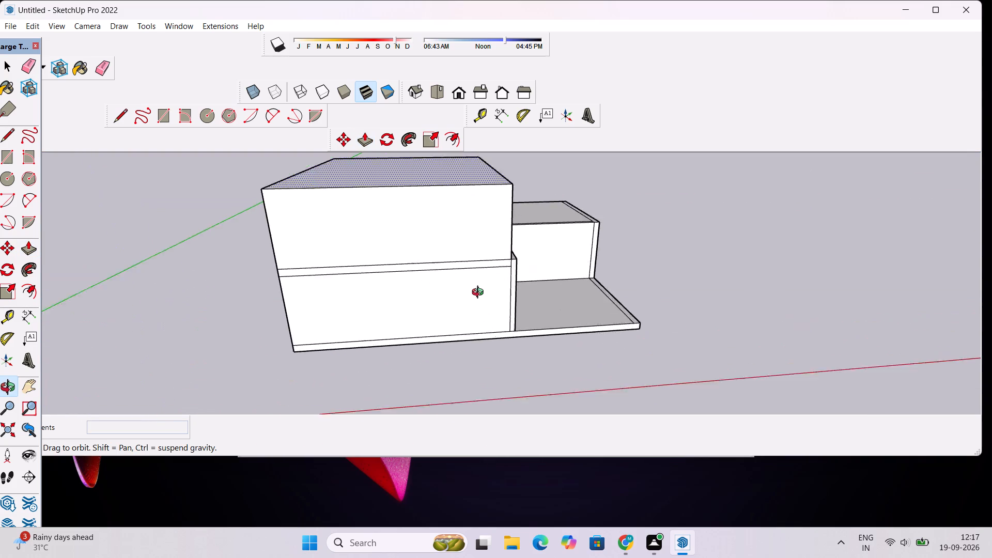
{"action": "scroll", "coordinate": [480, 293], "scroll_direction": "up", "scroll_amount": 2}
{"action": "left_click_drag", "start_coordinate": [568, 290], "coordinate": [495, 305]}
{"action": "left_click_drag", "start_coordinate": [485, 310], "coordinate": [501, 344]}
{"action": "left_click_drag", "start_coordinate": [502, 336], "coordinate": [452, 325]}
{"action": "scroll", "coordinate": [395, 333], "scroll_direction": "up", "scroll_amount": 3}
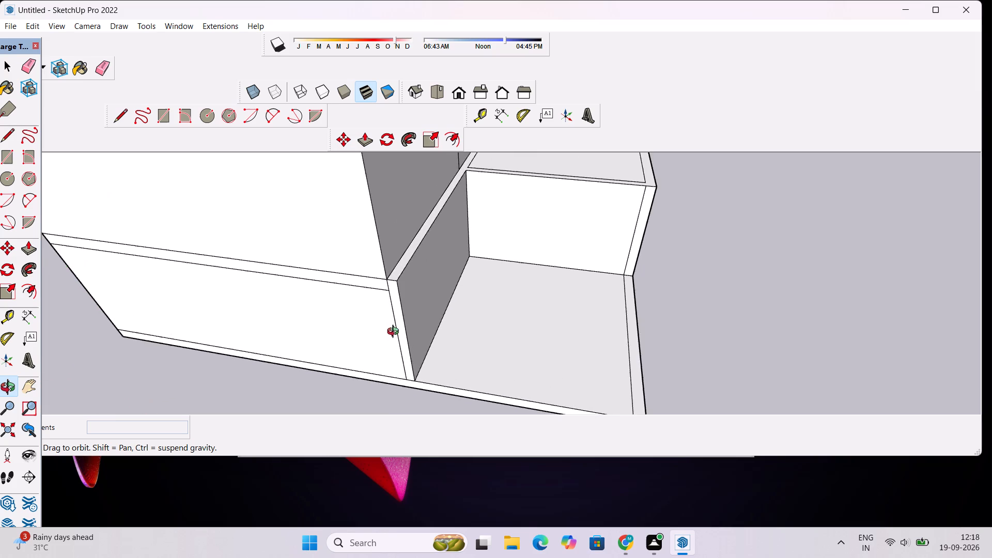
{"action": "left_click_drag", "start_coordinate": [360, 338], "coordinate": [415, 329]}
{"action": "key", "text": "e"}
{"action": "left_click_drag", "start_coordinate": [406, 251], "coordinate": [407, 259]}
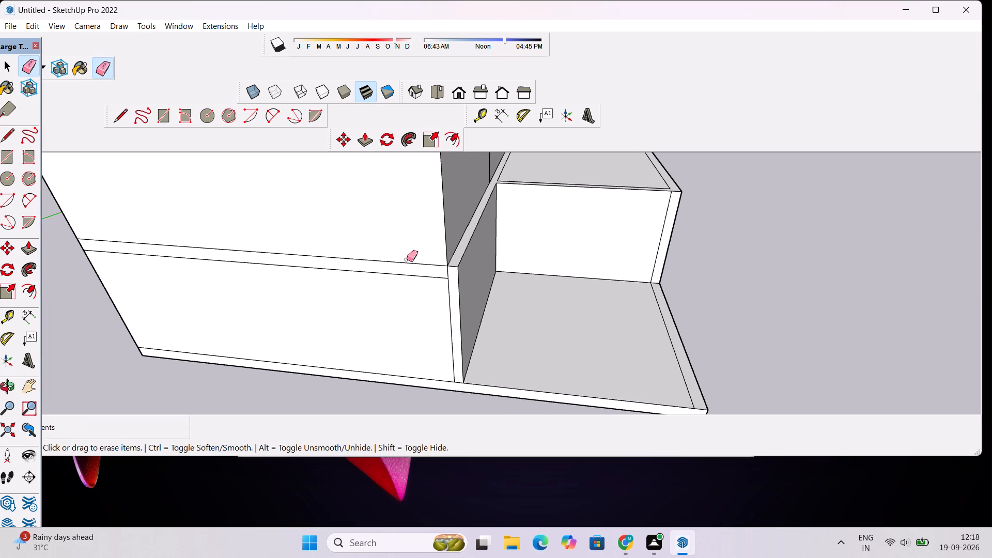
{"action": "left_click_drag", "start_coordinate": [407, 259], "coordinate": [409, 278]}
{"action": "scroll", "coordinate": [384, 343], "scroll_direction": "down", "scroll_amount": 9}
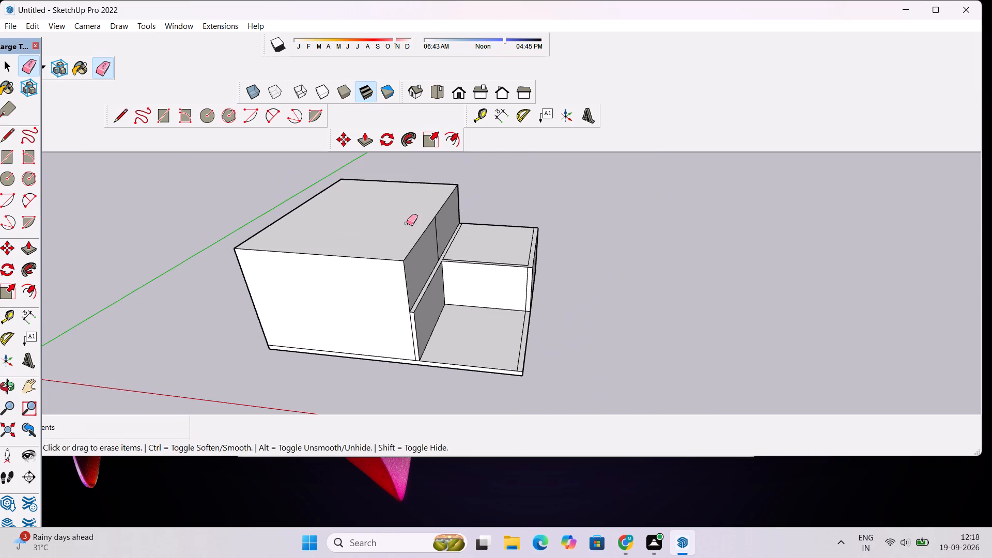
Erase the vertical seam line on the large block's side face above the lower roof.
{"action": "scroll", "coordinate": [428, 184], "scroll_direction": "up", "scroll_amount": 5}
{"action": "key", "text": "p"}
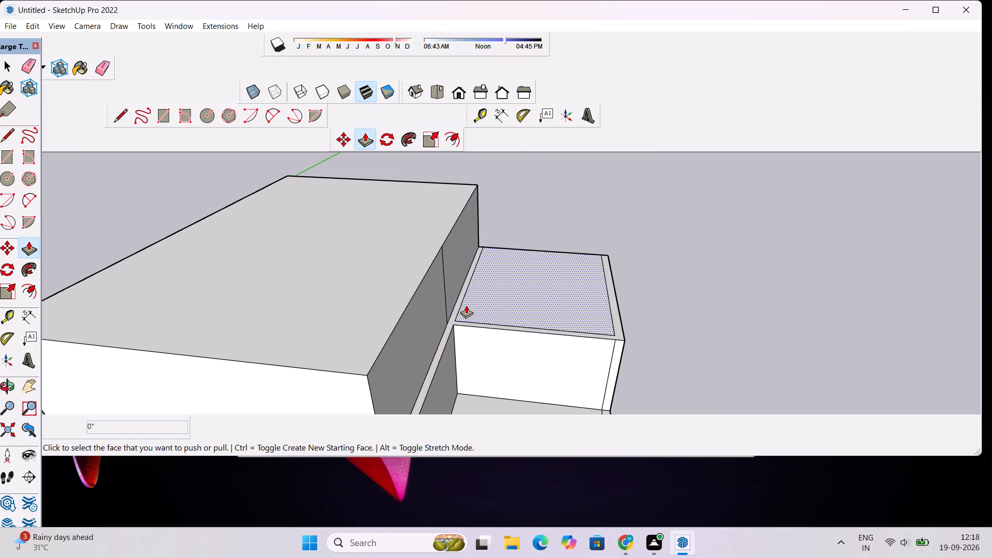
{"action": "key", "text": "space"}
{"action": "key", "text": "e"}
{"action": "scroll", "coordinate": [470, 302], "scroll_direction": "up", "scroll_amount": 6}
{"action": "left_click_drag", "start_coordinate": [429, 260], "coordinate": [411, 282]}
Push/Pull the connected wall strip beside the large block up 10', level with the block's top.
{"action": "key", "text": "p"}
{"action": "scroll", "coordinate": [413, 278], "scroll_direction": "down", "scroll_amount": 10}
{"action": "left_click", "coordinate": [415, 328]}
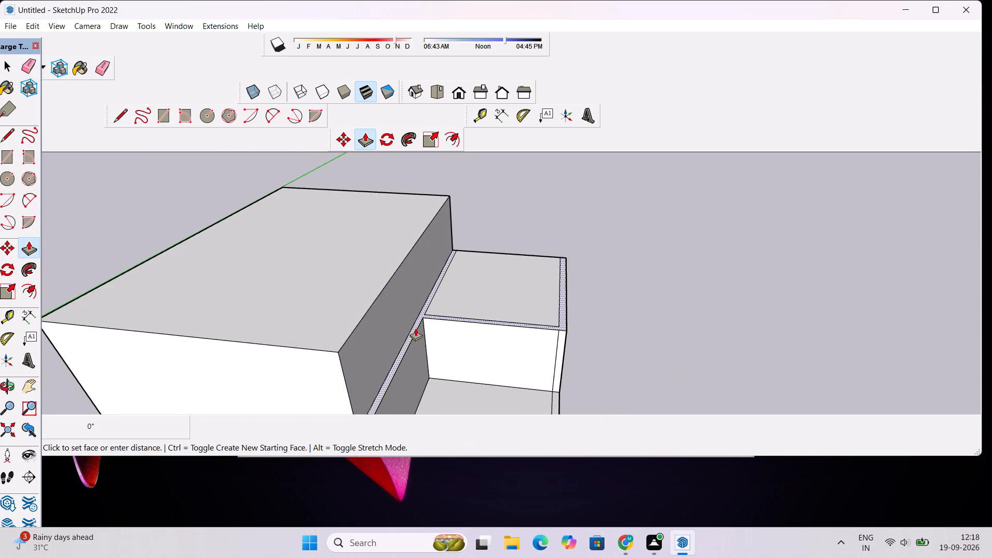
{"action": "left_click", "coordinate": [342, 345]}
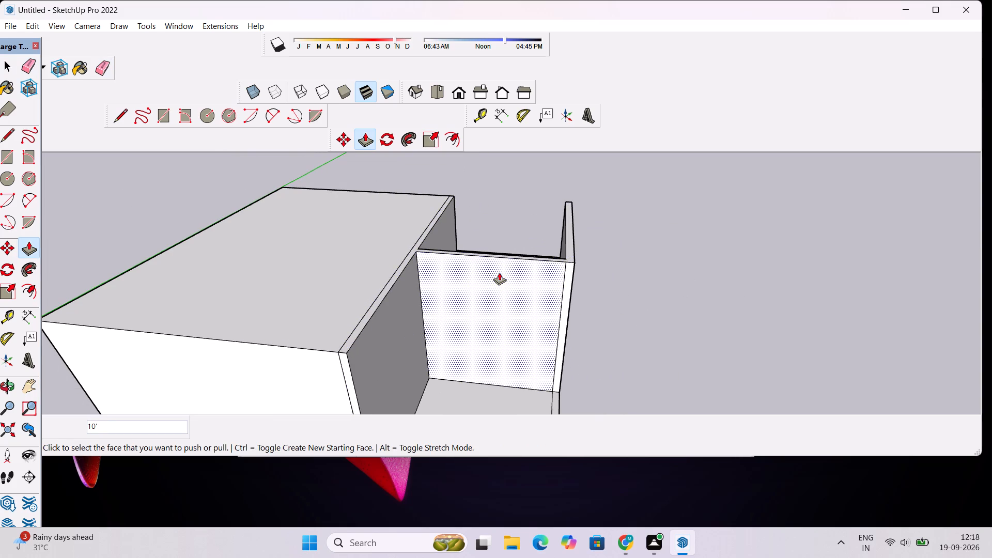
Push/Pull the recessed roof face of the smaller volume up 10', level with the surrounding wall tops.
{"action": "key", "text": "o"}
{"action": "left_click_drag", "start_coordinate": [648, 273], "coordinate": [415, 340]}
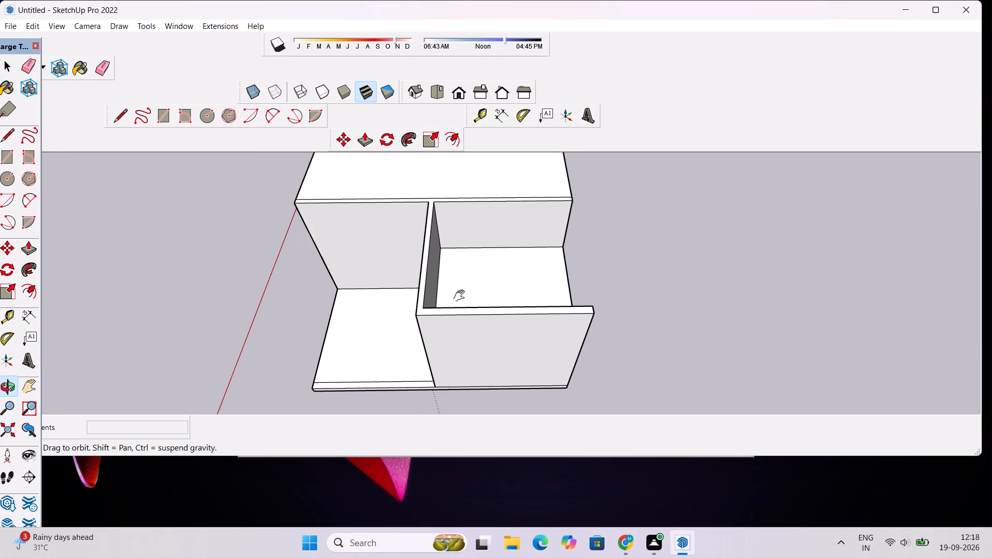
{"action": "left_click_drag", "start_coordinate": [461, 296], "coordinate": [439, 320], "text": "shift"}
{"action": "scroll", "coordinate": [441, 316], "scroll_direction": "down", "scroll_amount": 4, "text": "shift"}
{"action": "left_click_drag", "start_coordinate": [540, 315], "coordinate": [454, 326]}
{"action": "scroll", "coordinate": [430, 314], "scroll_direction": "up", "scroll_amount": 4}
{"action": "left_click_drag", "start_coordinate": [451, 307], "coordinate": [408, 335], "text": "shift"}
{"action": "scroll", "coordinate": [408, 335], "scroll_direction": "up", "scroll_amount": 2}
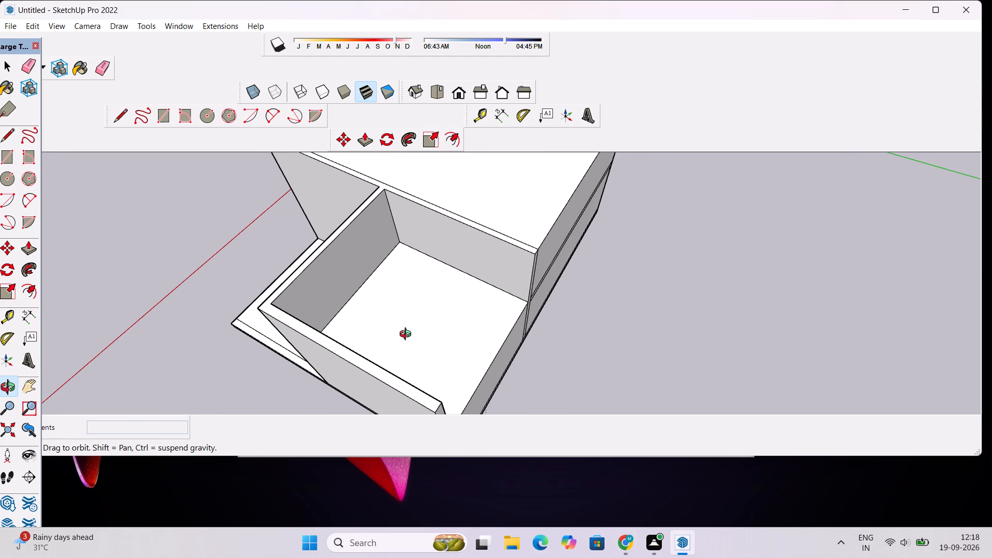
{"action": "key", "text": "p"}
{"action": "left_click", "coordinate": [436, 303]}
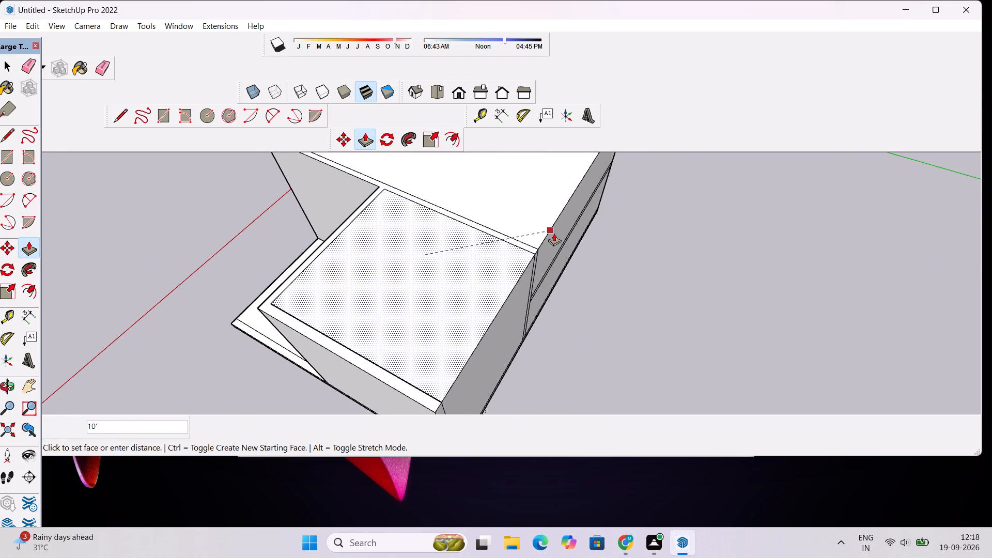
{"action": "left_click", "coordinate": [554, 233]}
Erase the horizontal and vertical seam lines on the building's long rear face where the two volumes and levels meet.
{"action": "key", "text": "o"}
{"action": "scroll", "coordinate": [513, 244], "scroll_direction": "down", "scroll_amount": 8}
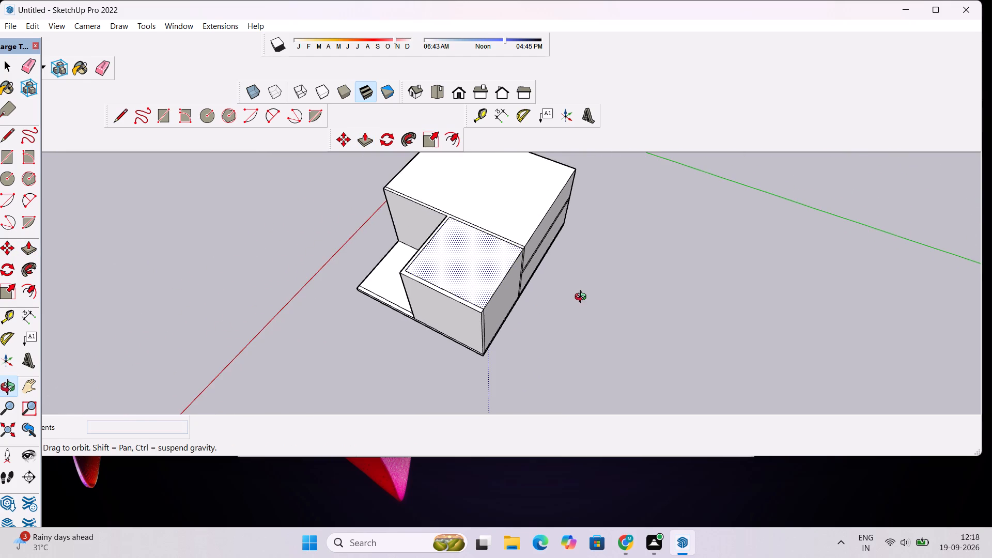
{"action": "left_click_drag", "start_coordinate": [583, 298], "coordinate": [531, 256]}
{"action": "scroll", "coordinate": [528, 260], "scroll_direction": "up", "scroll_amount": 6}
{"action": "left_click_drag", "start_coordinate": [580, 303], "coordinate": [545, 278]}
{"action": "scroll", "coordinate": [545, 278], "scroll_direction": "up", "scroll_amount": 4}
{"action": "left_click_drag", "start_coordinate": [576, 275], "coordinate": [524, 299], "text": "shift"}
{"action": "scroll", "coordinate": [524, 299], "scroll_direction": "down", "scroll_amount": 5}
{"action": "left_click_drag", "start_coordinate": [543, 342], "coordinate": [509, 280]}
{"action": "scroll", "coordinate": [485, 266], "scroll_direction": "up", "scroll_amount": 3}
{"action": "left_click_drag", "start_coordinate": [481, 266], "coordinate": [571, 266], "text": "shift"}
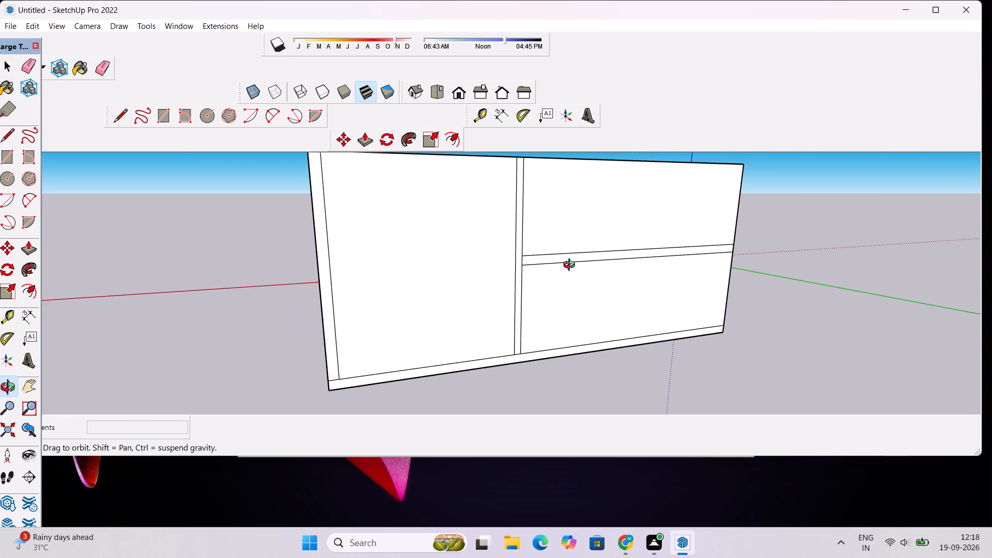
{"action": "scroll", "coordinate": [571, 266], "scroll_direction": "down", "scroll_amount": 3}
{"action": "left_click_drag", "start_coordinate": [592, 283], "coordinate": [554, 316]}
{"action": "scroll", "coordinate": [523, 299], "scroll_direction": "up", "scroll_amount": 3}
{"action": "left_click_drag", "start_coordinate": [523, 299], "coordinate": [574, 317], "text": "shift"}
{"action": "left_click_drag", "start_coordinate": [574, 317], "coordinate": [575, 335]}
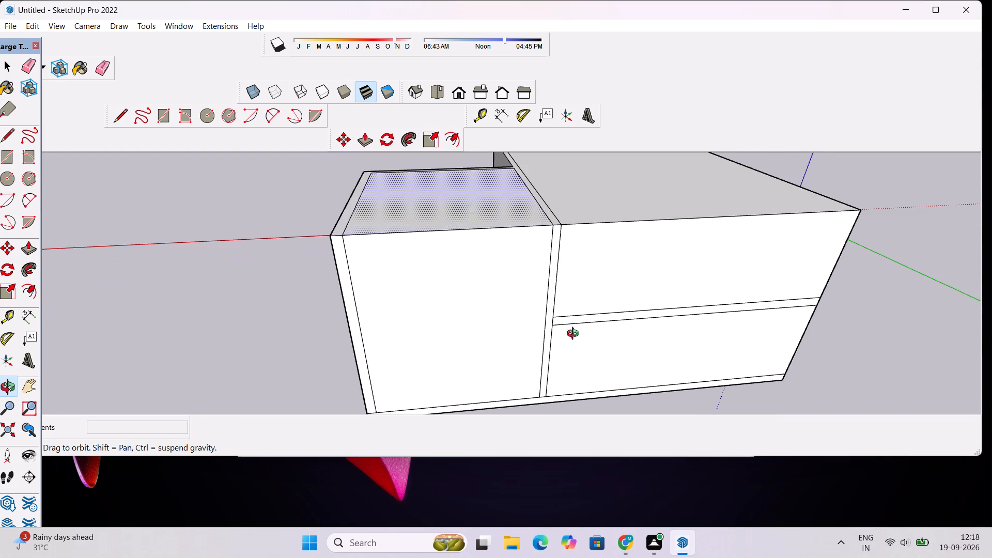
{"action": "key", "text": "e"}
{"action": "left_click_drag", "start_coordinate": [577, 336], "coordinate": [567, 300]}
{"action": "left_click_drag", "start_coordinate": [574, 255], "coordinate": [543, 291]}
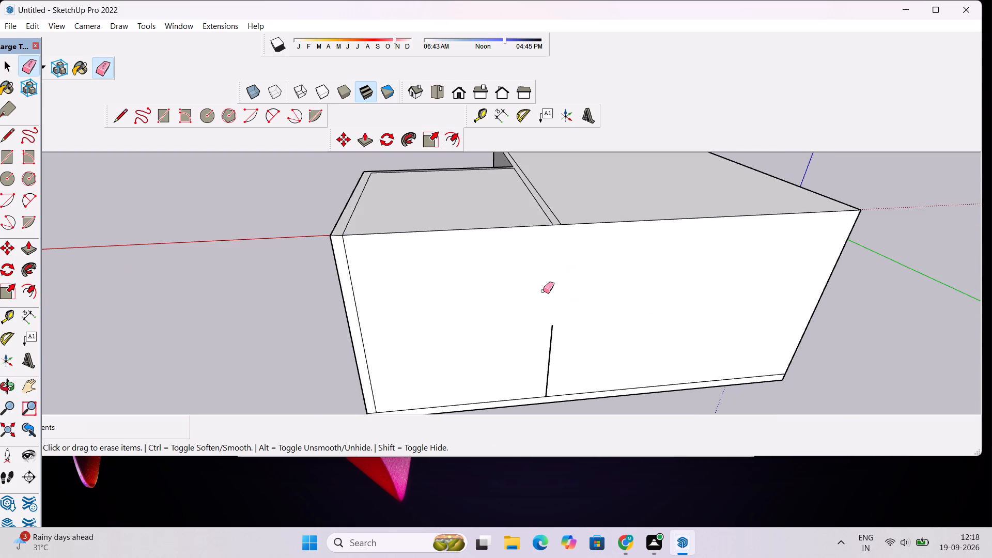
{"action": "left_click_drag", "start_coordinate": [564, 286], "coordinate": [549, 345]}
Erase the wall-strip lines on the roof between the two volumes and along the edges facing the open corner.
{"action": "scroll", "coordinate": [557, 289], "scroll_direction": "down", "scroll_amount": 7}
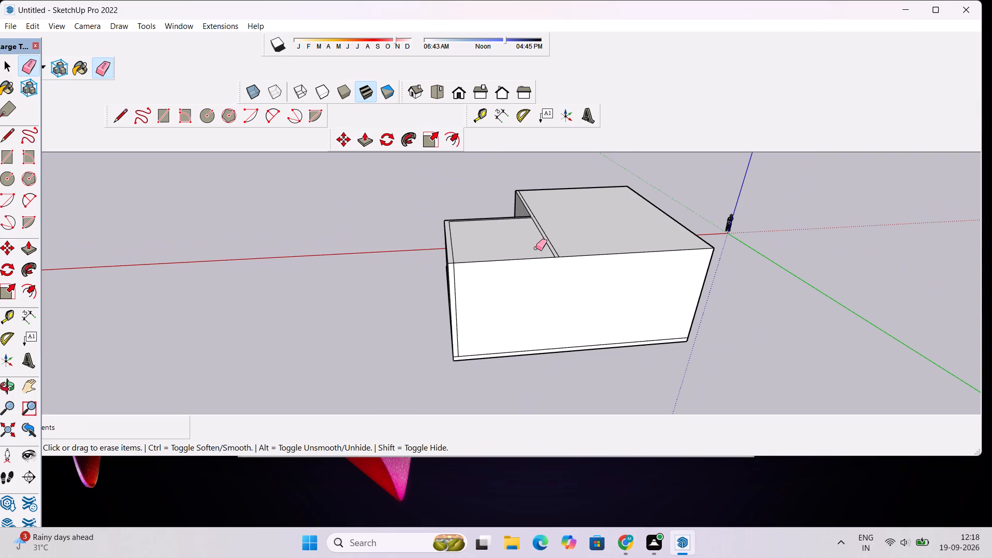
{"action": "left_click_drag", "start_coordinate": [564, 231], "coordinate": [545, 239]}
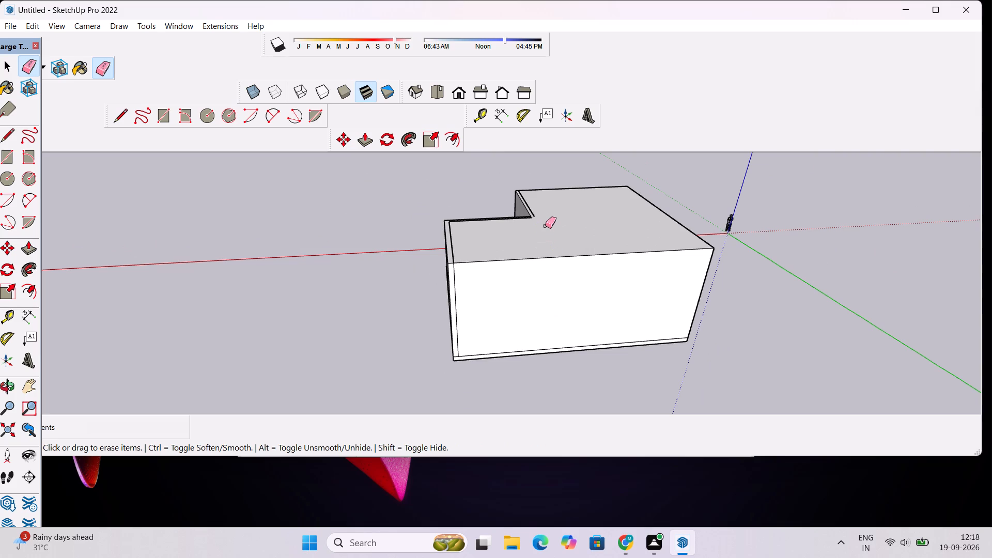
{"action": "scroll", "coordinate": [514, 201], "scroll_direction": "up", "scroll_amount": 10}
{"action": "left_click_drag", "start_coordinate": [574, 207], "coordinate": [568, 223]}
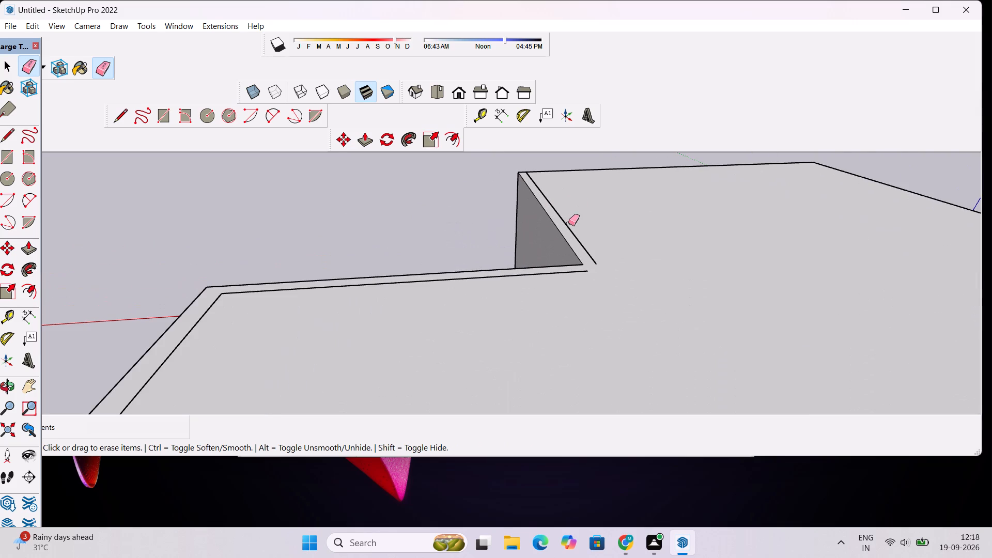
{"action": "left_click_drag", "start_coordinate": [568, 223], "coordinate": [569, 229]}
{"action": "scroll", "coordinate": [571, 212], "scroll_direction": "down", "scroll_amount": 5}
{"action": "scroll", "coordinate": [578, 254], "scroll_direction": "up", "scroll_amount": 10}
{"action": "left_click_drag", "start_coordinate": [592, 218], "coordinate": [592, 221]}
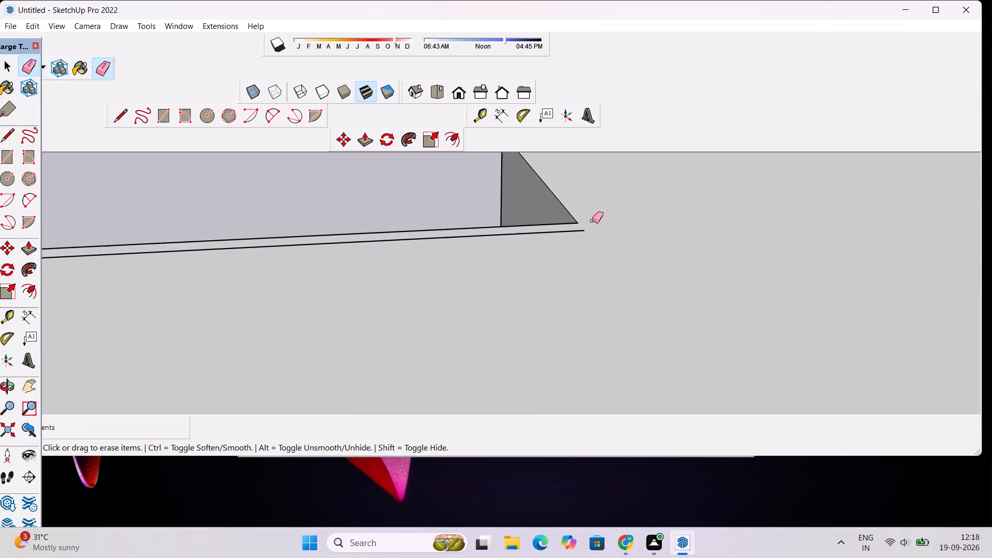
{"action": "left_click_drag", "start_coordinate": [592, 221], "coordinate": [580, 229]}
Erase the last wall-strip line along the smaller volume's outer roof edge.
{"action": "key", "text": "o"}
{"action": "scroll", "coordinate": [580, 229], "scroll_direction": "down", "scroll_amount": 3}
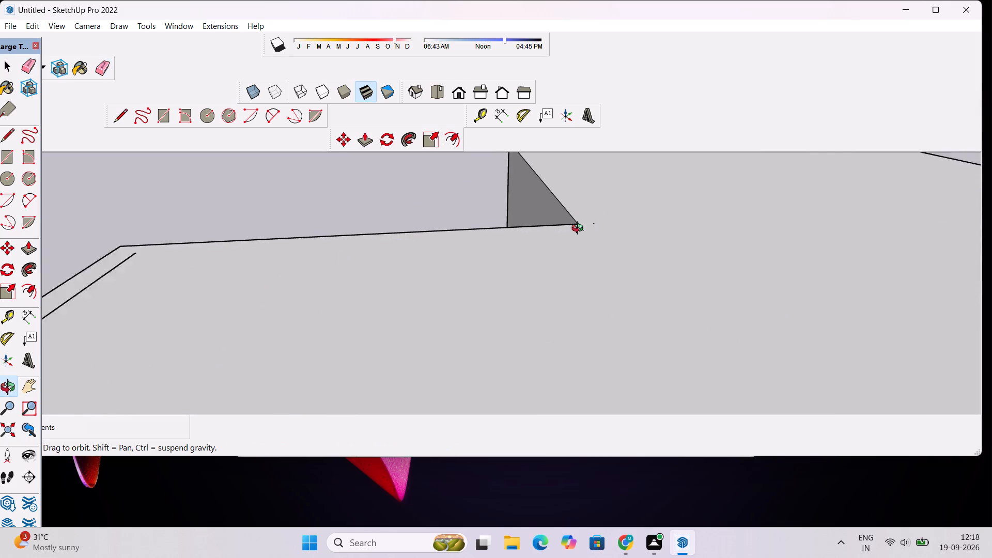
{"action": "scroll", "coordinate": [580, 229], "scroll_direction": "down", "scroll_amount": 3}
{"action": "left_click_drag", "start_coordinate": [510, 257], "coordinate": [668, 239]}
{"action": "scroll", "coordinate": [684, 231], "scroll_direction": "down", "scroll_amount": 7}
{"action": "left_click_drag", "start_coordinate": [580, 262], "coordinate": [748, 294]}
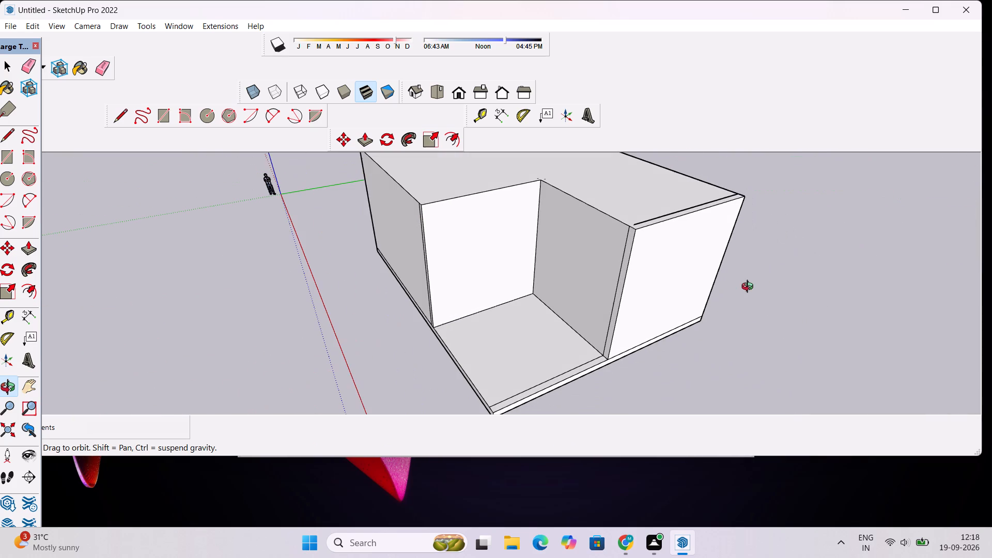
{"action": "left_click_drag", "start_coordinate": [528, 236], "coordinate": [519, 273], "text": "shift"}
{"action": "scroll", "coordinate": [519, 273], "scroll_direction": "up", "scroll_amount": 2}
{"action": "left_click_drag", "start_coordinate": [505, 280], "coordinate": [576, 277]}
{"action": "left_click_drag", "start_coordinate": [592, 256], "coordinate": [587, 272], "text": "shift"}
{"action": "scroll", "coordinate": [571, 278], "scroll_direction": "up", "scroll_amount": 2}
{"action": "left_click_drag", "start_coordinate": [599, 255], "coordinate": [493, 298], "text": "shift"}
{"action": "scroll", "coordinate": [491, 292], "scroll_direction": "down", "scroll_amount": 4}
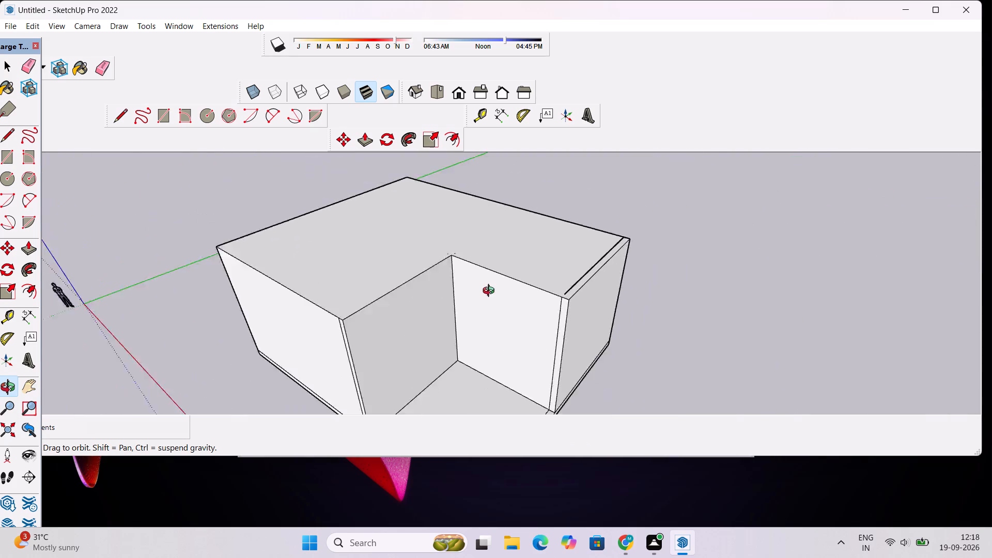
{"action": "scroll", "coordinate": [491, 292], "scroll_direction": "down", "scroll_amount": 3}
{"action": "left_click_drag", "start_coordinate": [491, 293], "coordinate": [568, 300]}
{"action": "scroll", "coordinate": [581, 279], "scroll_direction": "up", "scroll_amount": 5}
{"action": "left_click_drag", "start_coordinate": [581, 269], "coordinate": [551, 282], "text": "shift"}
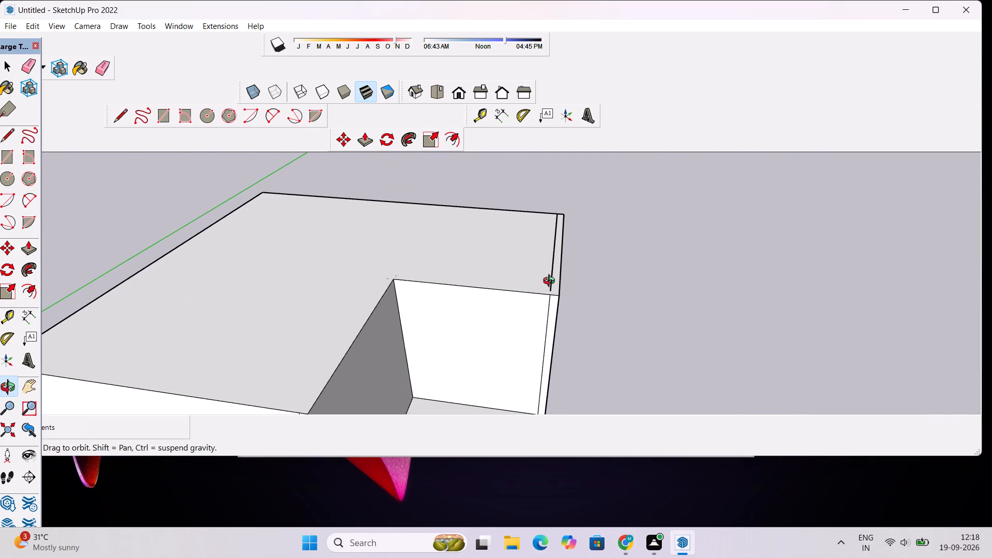
{"action": "key", "text": "e"}
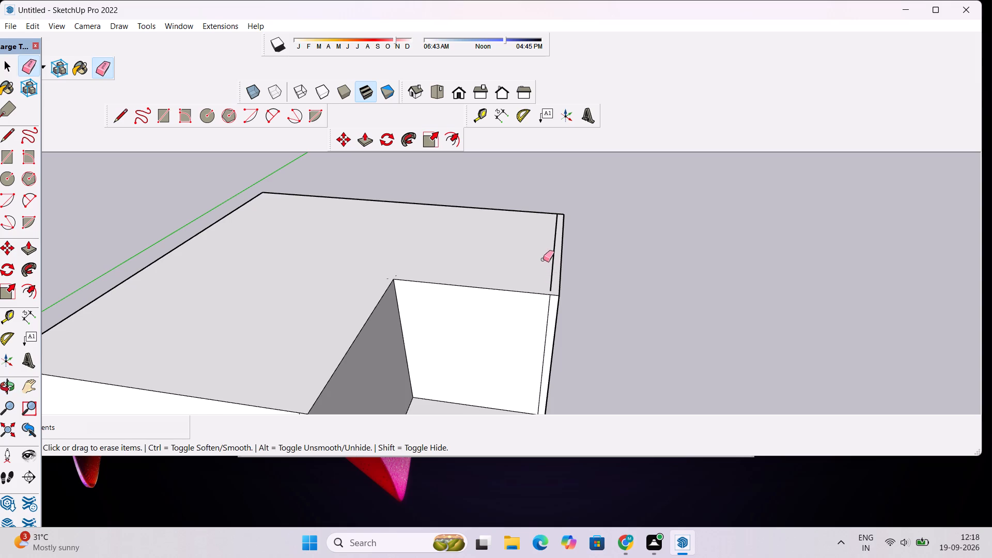
{"action": "scroll", "coordinate": [544, 256], "scroll_direction": "up", "scroll_amount": 8}
{"action": "left_click", "coordinate": [566, 236]}
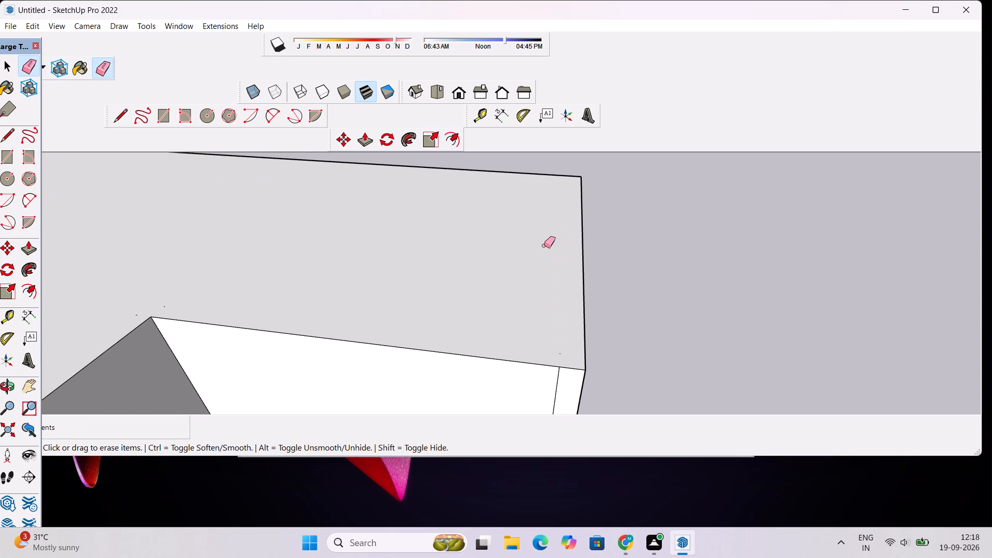
{"action": "scroll", "coordinate": [540, 243], "scroll_direction": "down", "scroll_amount": 5}
{"action": "key", "text": "o"}
{"action": "scroll", "coordinate": [541, 244], "scroll_direction": "down", "scroll_amount": 4}
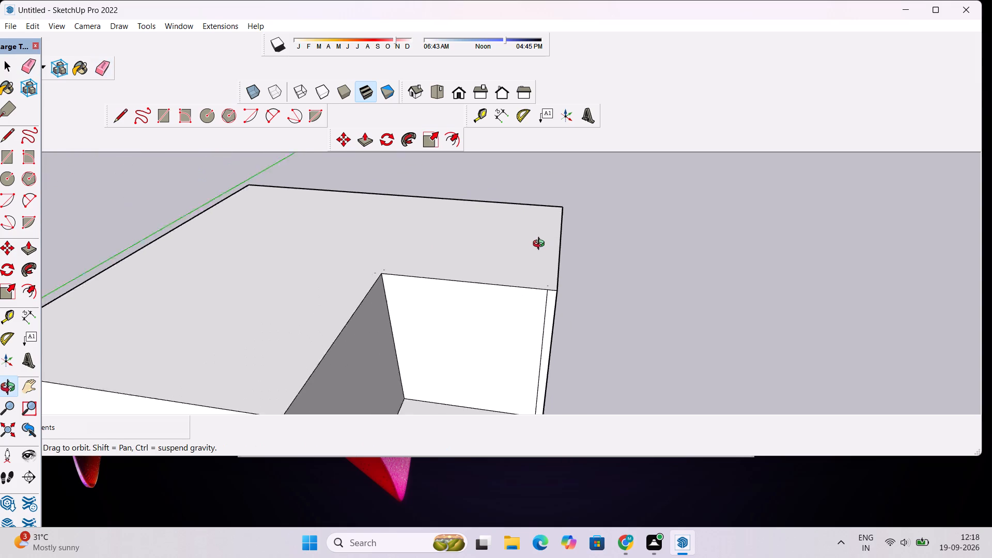
Examine the raised building, its cleaned roof and the open corner from several angles.
{"action": "scroll", "coordinate": [541, 245], "scroll_direction": "down", "scroll_amount": 2}
{"action": "left_click_drag", "start_coordinate": [493, 309], "coordinate": [489, 292]}
{"action": "left_click_drag", "start_coordinate": [462, 312], "coordinate": [529, 245], "text": "shift"}
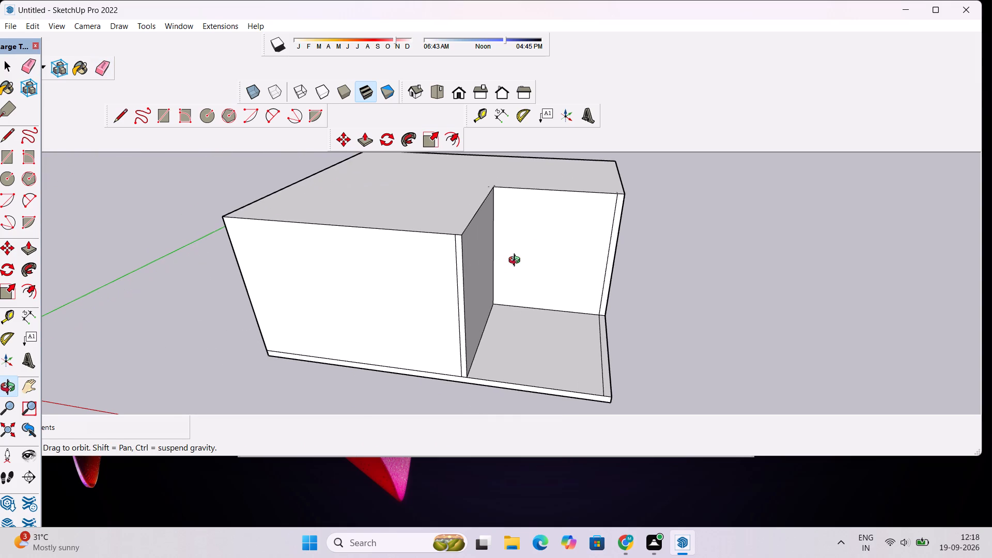
{"action": "scroll", "coordinate": [492, 266], "scroll_direction": "down", "scroll_amount": 4}
{"action": "scroll", "coordinate": [485, 266], "scroll_direction": "up", "scroll_amount": 4}
{"action": "left_click_drag", "start_coordinate": [458, 273], "coordinate": [472, 276]}
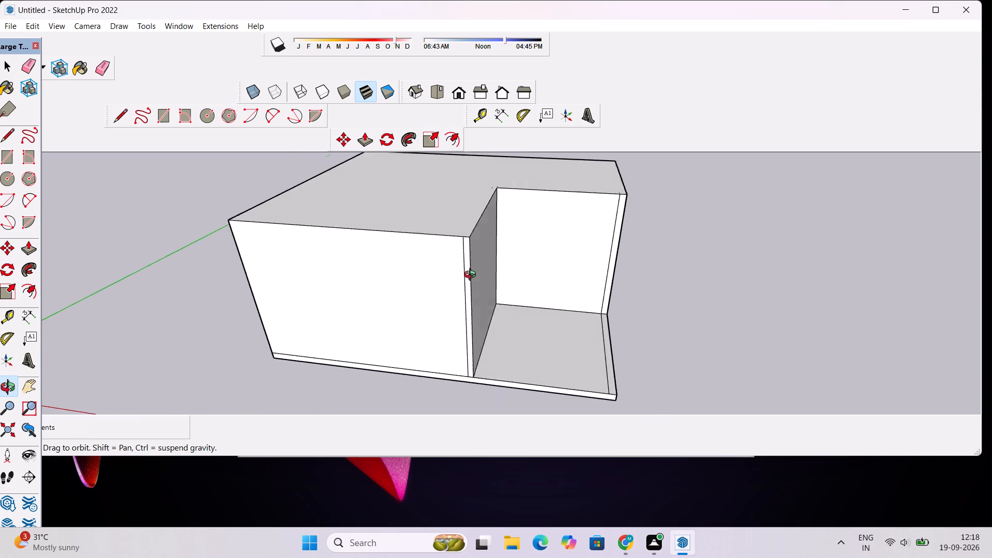
{"action": "left_click_drag", "start_coordinate": [472, 276], "coordinate": [487, 282]}
{"action": "scroll", "coordinate": [487, 282], "scroll_direction": "up", "scroll_amount": 1}
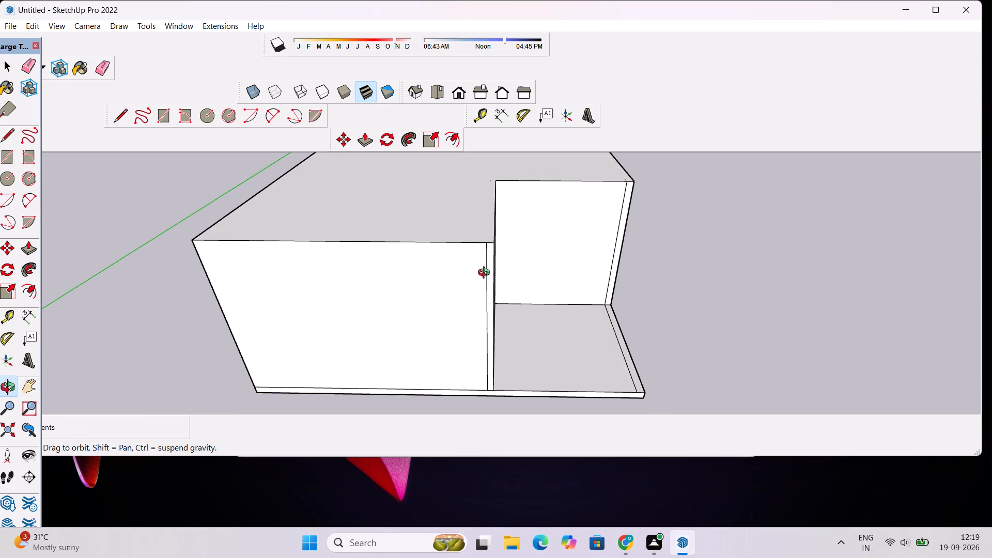
{"action": "left_click_drag", "start_coordinate": [486, 272], "coordinate": [443, 295], "text": "shift"}
{"action": "left_click_drag", "start_coordinate": [537, 271], "coordinate": [548, 299]}
{"action": "scroll", "coordinate": [538, 301], "scroll_direction": "down", "scroll_amount": 4}
{"action": "left_click_drag", "start_coordinate": [503, 288], "coordinate": [508, 296], "text": "shift"}
{"action": "scroll", "coordinate": [508, 296], "scroll_direction": "down", "scroll_amount": 1}
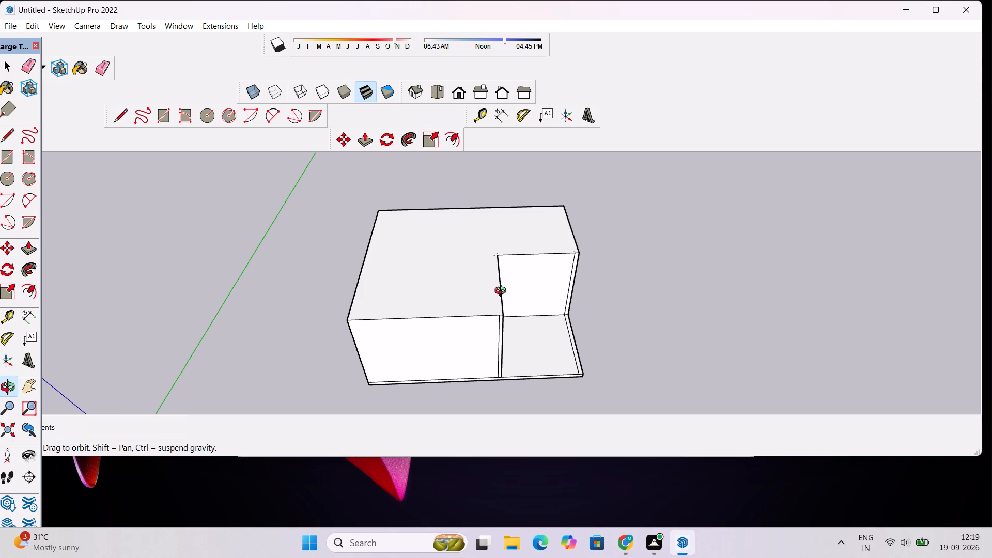
{"action": "scroll", "coordinate": [503, 292], "scroll_direction": "down", "scroll_amount": 3}
{"action": "scroll", "coordinate": [503, 292], "scroll_direction": "up", "scroll_amount": 4}
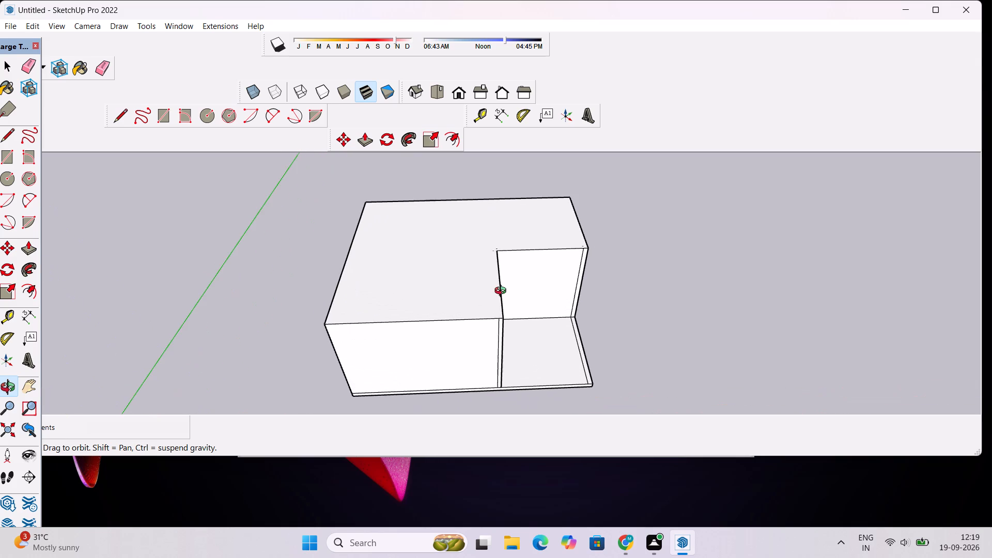
{"action": "scroll", "coordinate": [503, 292], "scroll_direction": "down", "scroll_amount": 1}
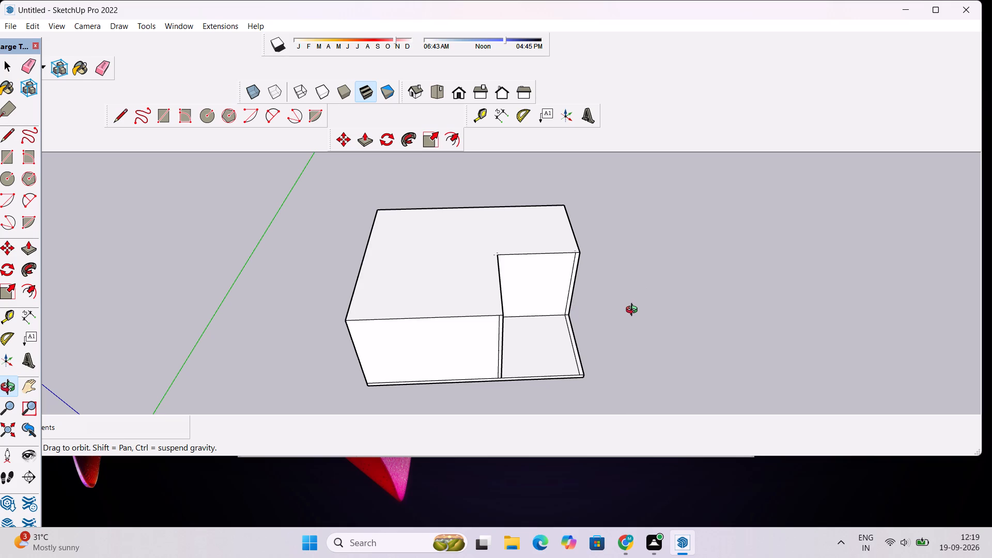
Undo the seam and wall-strip erasures and the 10' raise, going back to the 11' building volumes.
{"action": "scroll", "coordinate": [634, 311], "scroll_direction": "down", "scroll_amount": 5}
{"action": "left_click_drag", "start_coordinate": [590, 358], "coordinate": [560, 267]}
{"action": "scroll", "coordinate": [556, 267], "scroll_direction": "up", "scroll_amount": 4}
{"action": "key", "text": "ctrl+z"}
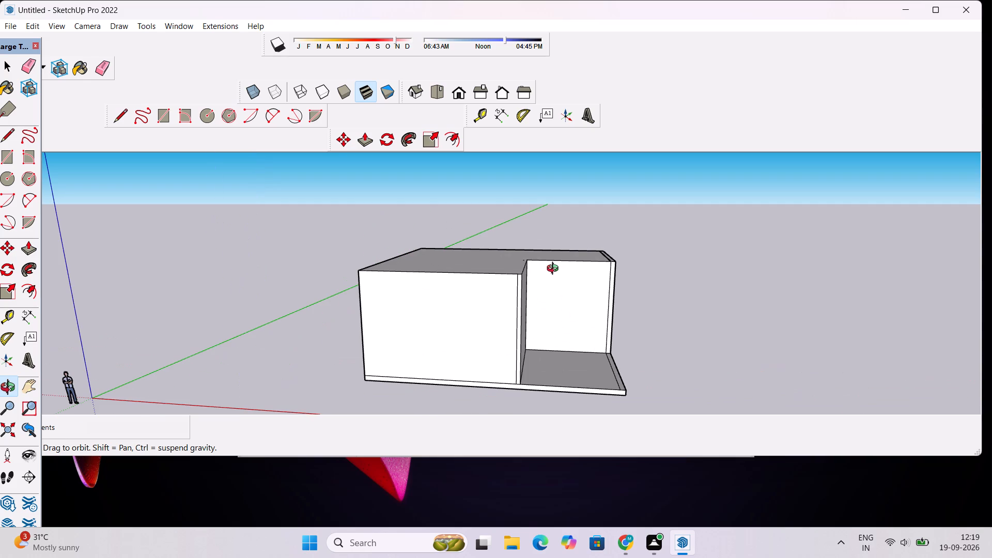
{"action": "key", "text": "ctrl+z"}
{"action": "key", "text": "ctrl+z"}
{"action": "key", "text": "ctrl+z"}
{"action": "key", "text": "ctrl+z"}
{"action": "key", "text": "ctrl+z"}
{"action": "key", "text": "ctrl+z"}
{"action": "key", "text": "ctrl+z"}
{"action": "key", "text": "ctrl+z"}
{"action": "key", "text": "ctrl+z"}
{"action": "key", "text": "ctrl+z"}
{"action": "key", "text": "ctrl+z"}
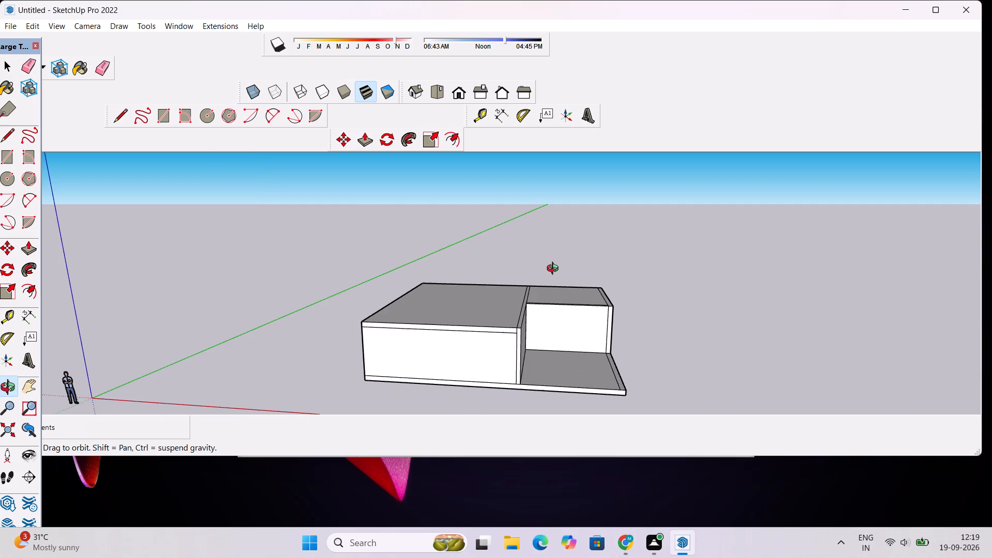
Examine the front face, slab edge and open corner of the lower building at eye level.
{"action": "scroll", "coordinate": [544, 337], "scroll_direction": "down", "scroll_amount": 5}
{"action": "left_click_drag", "start_coordinate": [533, 385], "coordinate": [538, 332]}
{"action": "scroll", "coordinate": [529, 339], "scroll_direction": "up", "scroll_amount": 4}
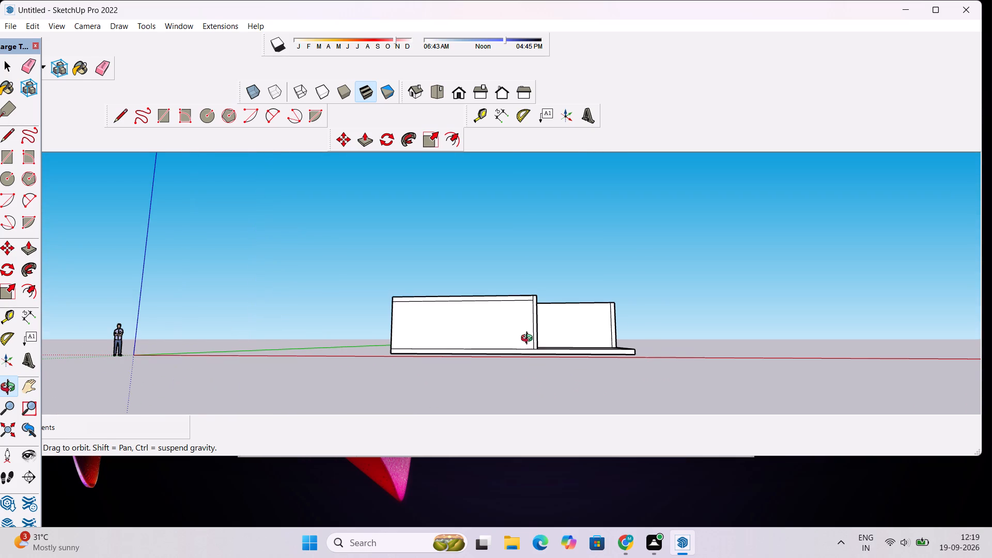
{"action": "left_click_drag", "start_coordinate": [524, 352], "coordinate": [527, 324], "text": "shift"}
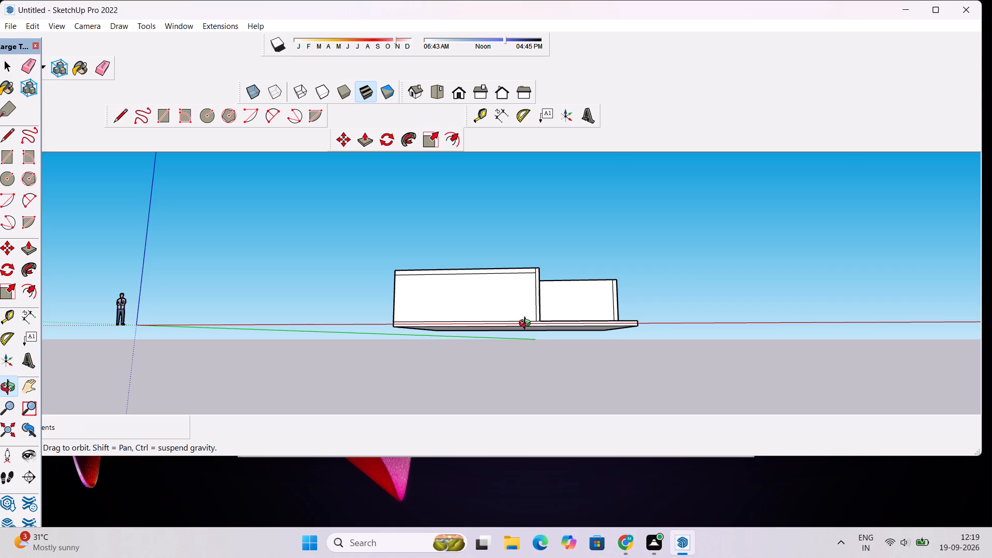
{"action": "scroll", "coordinate": [527, 324], "scroll_direction": "up", "scroll_amount": 13}
{"action": "left_click_drag", "start_coordinate": [533, 299], "coordinate": [550, 328]}
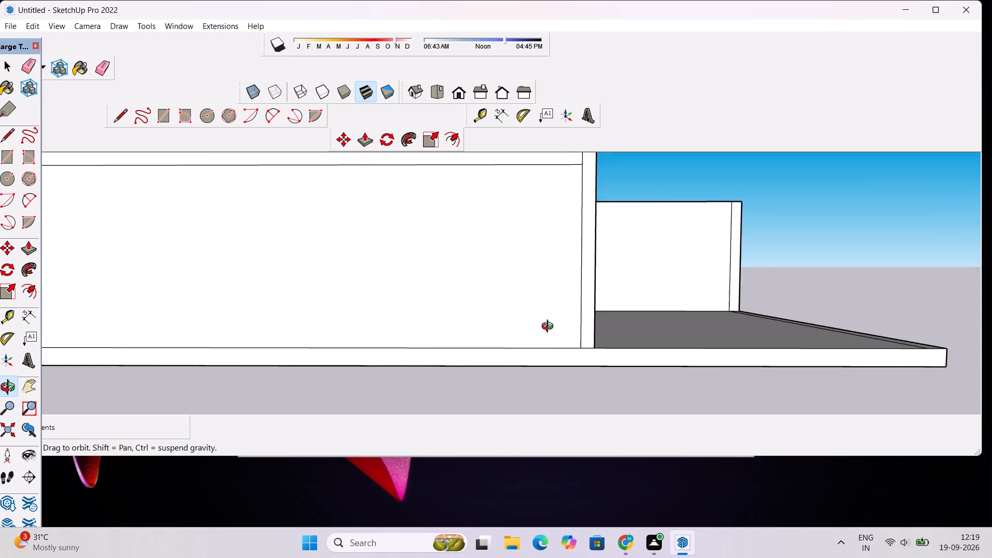
{"action": "scroll", "coordinate": [550, 328], "scroll_direction": "down", "scroll_amount": 5}
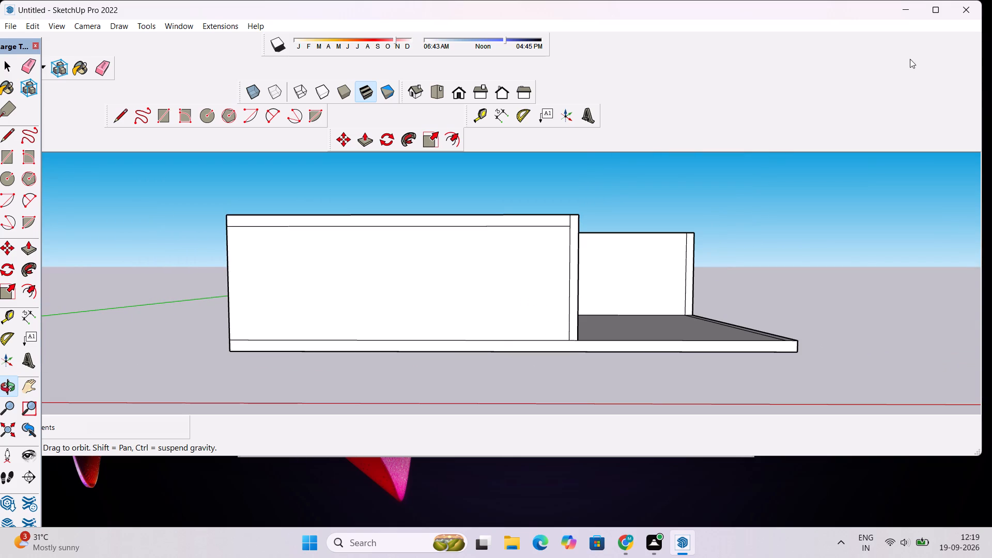
Maximize the modelling window.
{"action": "left_click", "coordinate": [930, 14]}
Examine the two volumes, their roof wall strips and the open slab corner from the front and above.
{"action": "scroll", "coordinate": [538, 293], "scroll_direction": "down", "scroll_amount": 5}
{"action": "left_click_drag", "start_coordinate": [532, 309], "coordinate": [532, 337]}
{"action": "scroll", "coordinate": [512, 337], "scroll_direction": "up", "scroll_amount": 1}
{"action": "left_click_drag", "start_coordinate": [508, 374], "coordinate": [498, 360]}
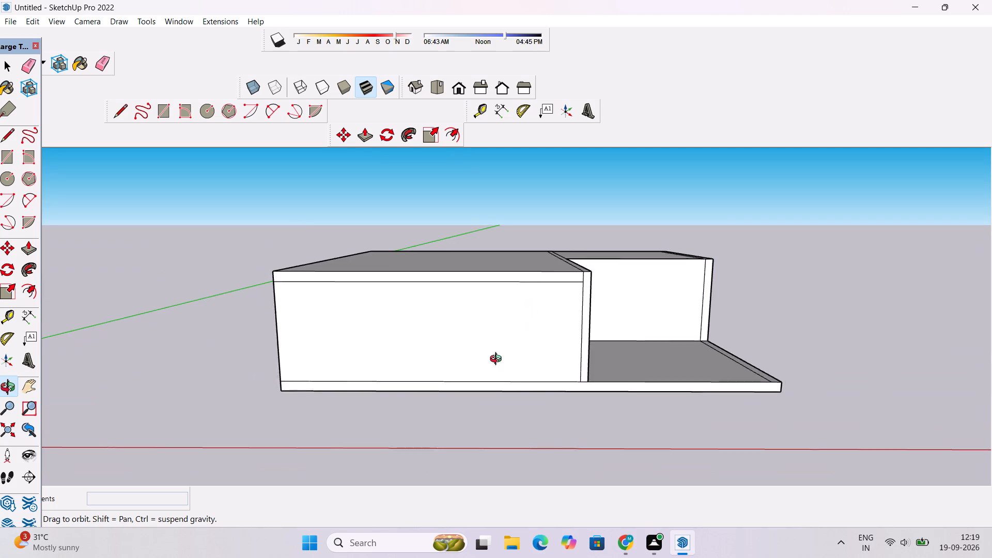
{"action": "left_click_drag", "start_coordinate": [498, 360], "coordinate": [482, 329]}
{"action": "scroll", "coordinate": [482, 329], "scroll_direction": "down", "scroll_amount": 3}
{"action": "left_click_drag", "start_coordinate": [483, 329], "coordinate": [524, 346]}
{"action": "scroll", "coordinate": [514, 344], "scroll_direction": "down", "scroll_amount": 4}
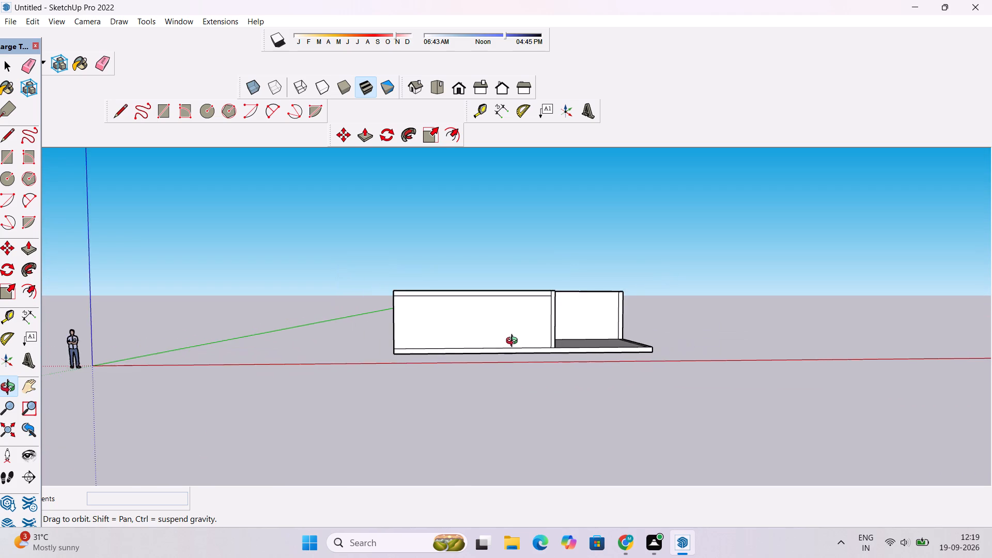
{"action": "left_click_drag", "start_coordinate": [528, 315], "coordinate": [520, 355]}
{"action": "scroll", "coordinate": [519, 355], "scroll_direction": "up", "scroll_amount": 5}
{"action": "scroll", "coordinate": [528, 313], "scroll_direction": "down", "scroll_amount": 3}
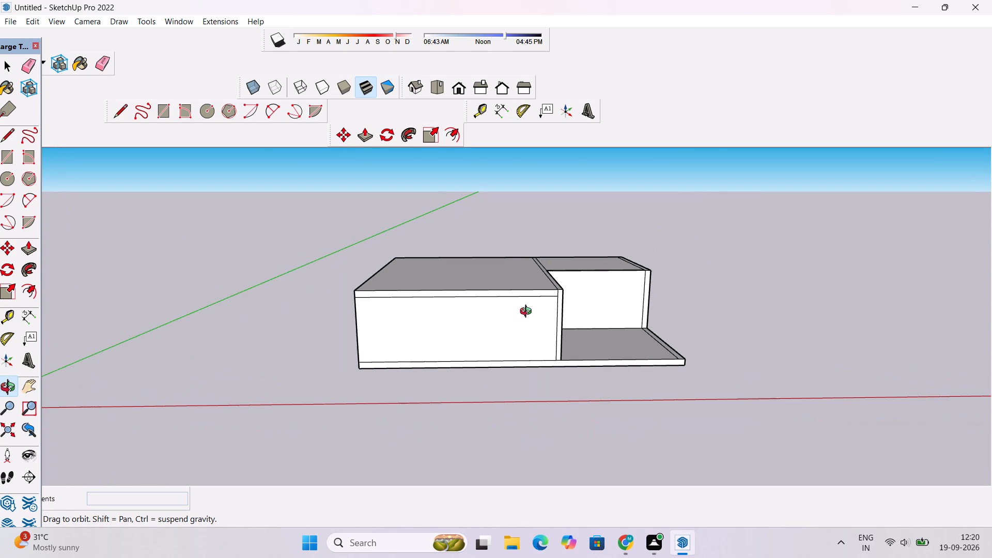
{"action": "left_click_drag", "start_coordinate": [564, 332], "coordinate": [513, 332]}
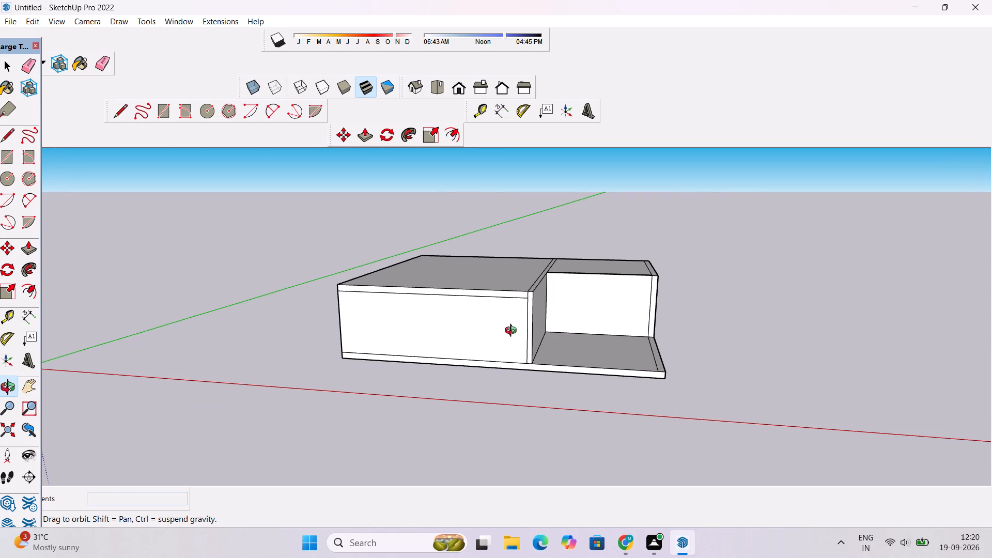
{"action": "scroll", "coordinate": [514, 332], "scroll_direction": "down", "scroll_amount": 4}
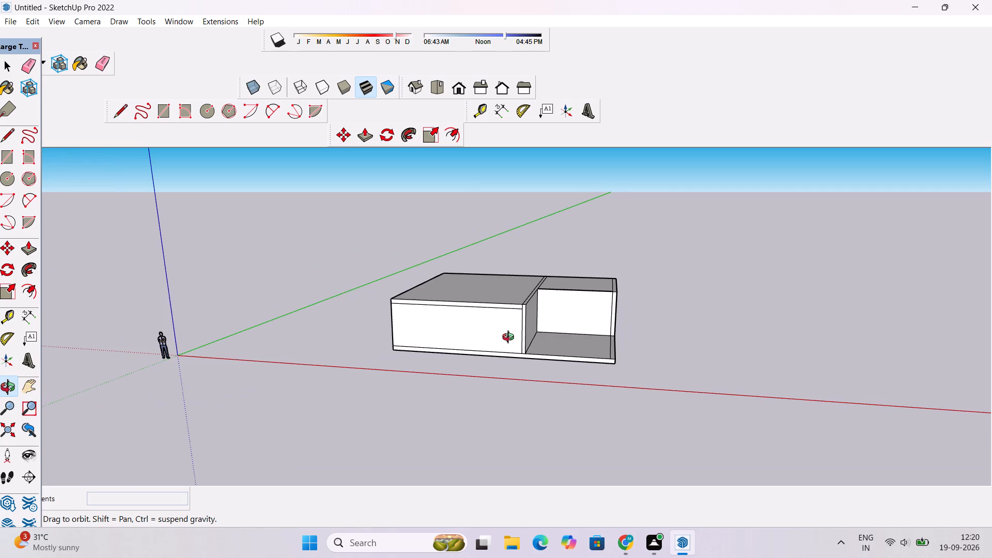
{"action": "scroll", "coordinate": [510, 338], "scroll_direction": "up", "scroll_amount": 2}
{"action": "left_click_drag", "start_coordinate": [510, 338], "coordinate": [540, 380]}
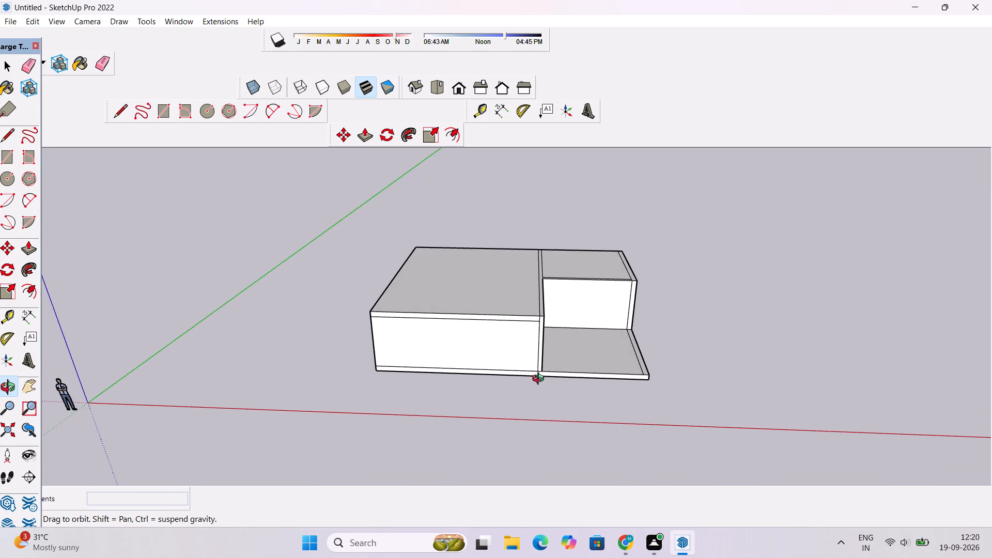
{"action": "scroll", "coordinate": [532, 378], "scroll_direction": "up", "scroll_amount": 2}
{"action": "left_click_drag", "start_coordinate": [528, 366], "coordinate": [522, 356], "text": "shift"}
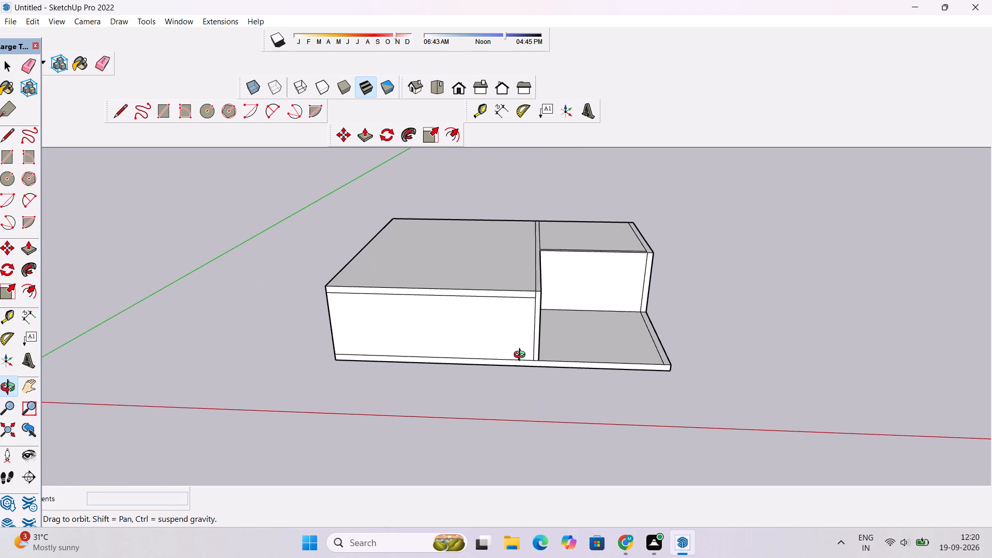
{"action": "scroll", "coordinate": [522, 356], "scroll_direction": "up", "scroll_amount": 5}
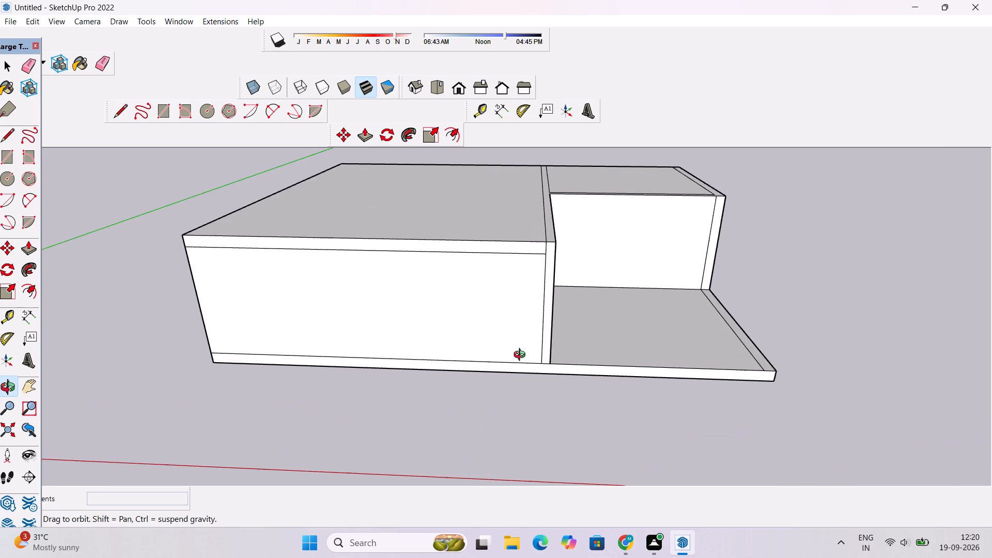
{"action": "scroll", "coordinate": [522, 356], "scroll_direction": "down", "scroll_amount": 1}
{"action": "left_click_drag", "start_coordinate": [526, 354], "coordinate": [421, 389], "text": "shift"}
{"action": "left_click_drag", "start_coordinate": [430, 406], "coordinate": [436, 385]}
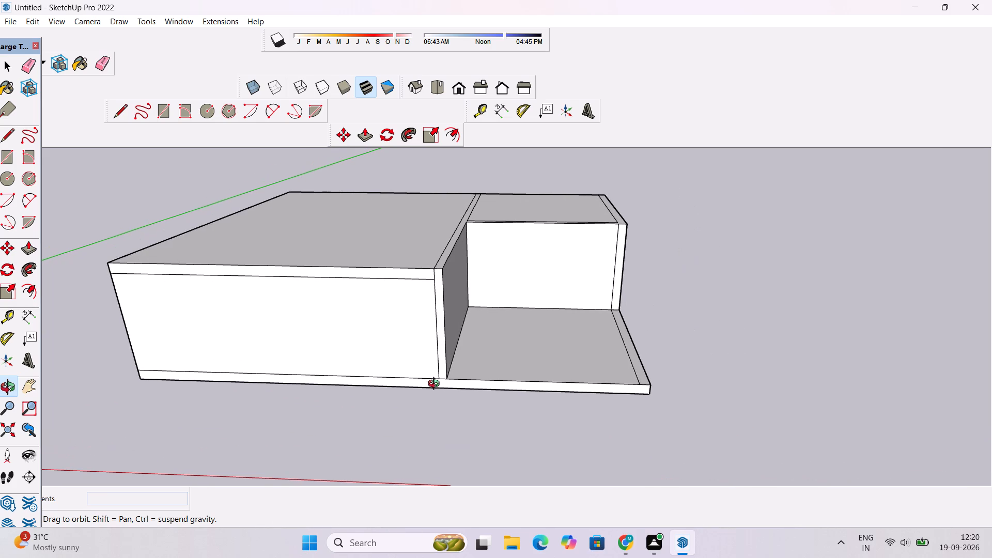
Measure the height of the larger volume's front vertical edge beside the open corner, without placing a dimension.
{"action": "left_click", "coordinate": [29, 320]}
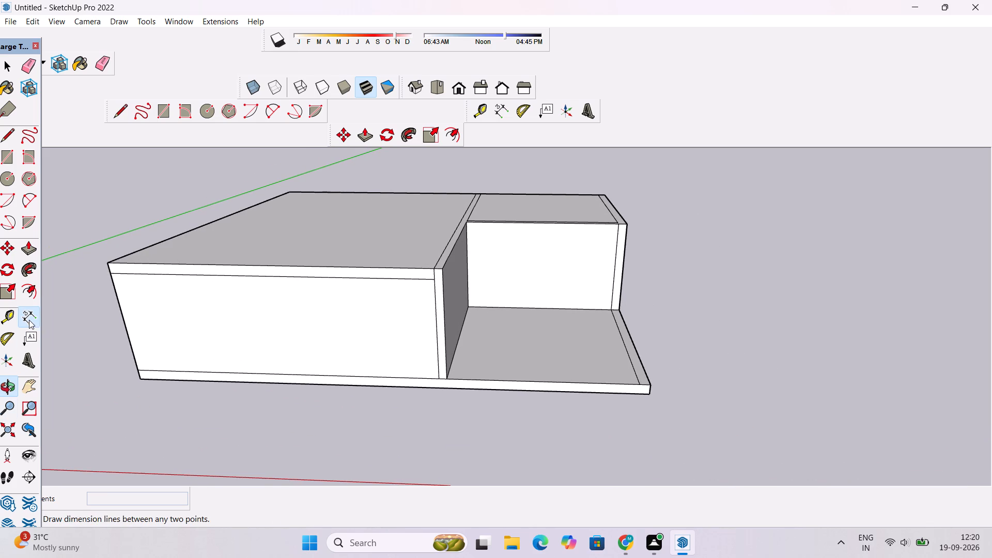
{"action": "left_click", "coordinate": [448, 380]}
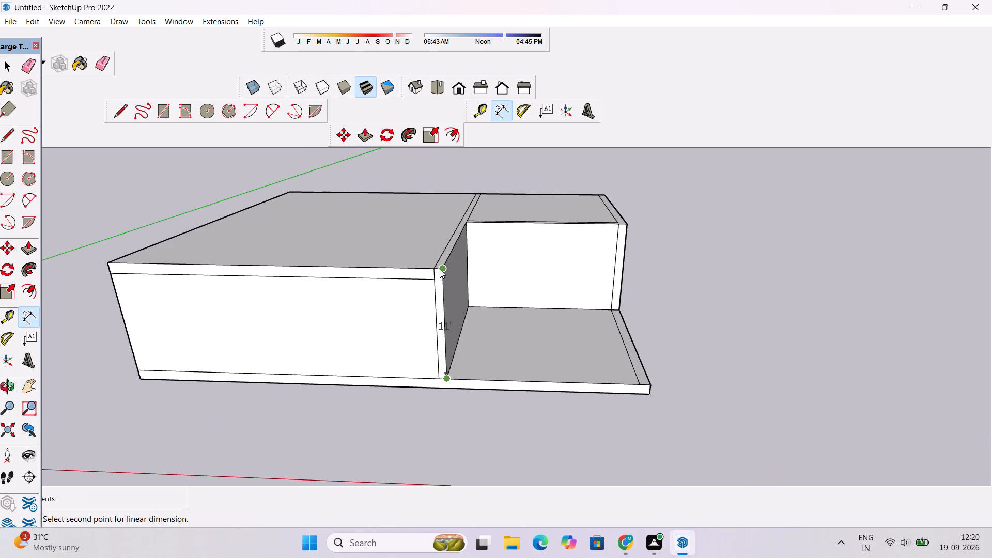
{"action": "key", "text": "space"}
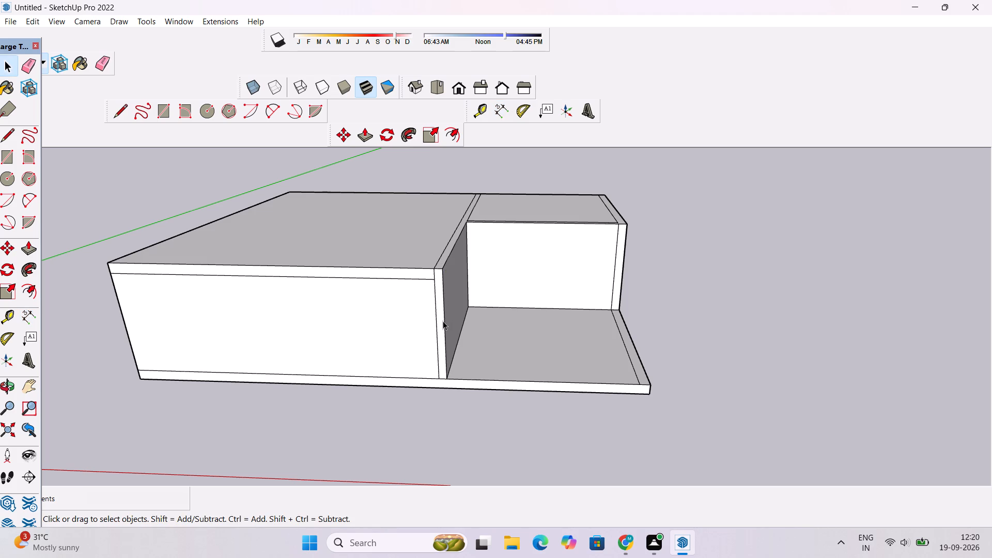
Examine the roof faces and wall-strip lines of both volumes from above.
{"action": "scroll", "coordinate": [442, 323], "scroll_direction": "down", "scroll_amount": 1}
{"action": "key", "text": "o"}
{"action": "left_click_drag", "start_coordinate": [456, 322], "coordinate": [453, 360]}
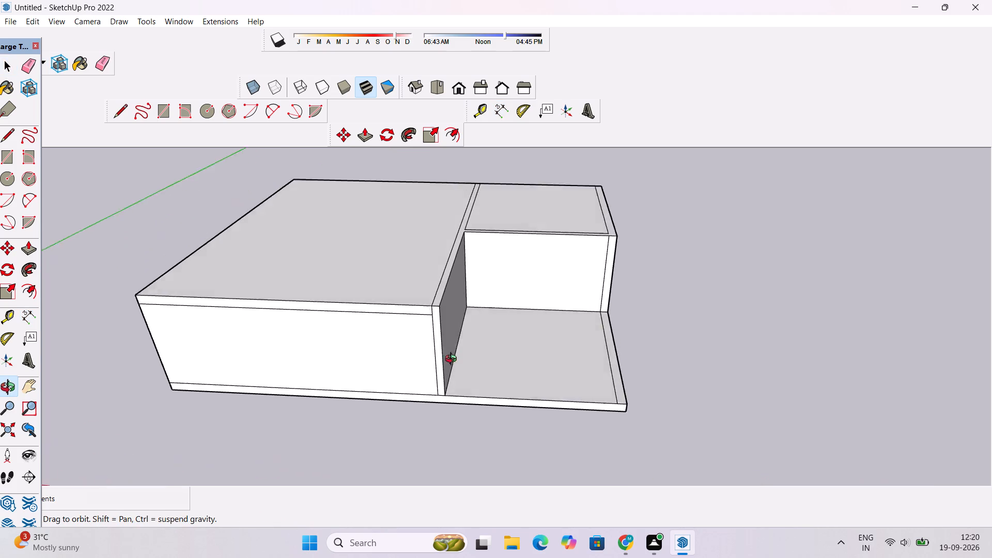
{"action": "left_click_drag", "start_coordinate": [453, 360], "coordinate": [443, 374]}
{"action": "scroll", "coordinate": [380, 335], "scroll_direction": "up", "scroll_amount": 3}
{"action": "left_click_drag", "start_coordinate": [380, 335], "coordinate": [431, 351], "text": "shift"}
{"action": "scroll", "coordinate": [442, 323], "scroll_direction": "down", "scroll_amount": 4}
{"action": "left_click_drag", "start_coordinate": [439, 317], "coordinate": [490, 368]}
{"action": "scroll", "coordinate": [446, 314], "scroll_direction": "up", "scroll_amount": 3}
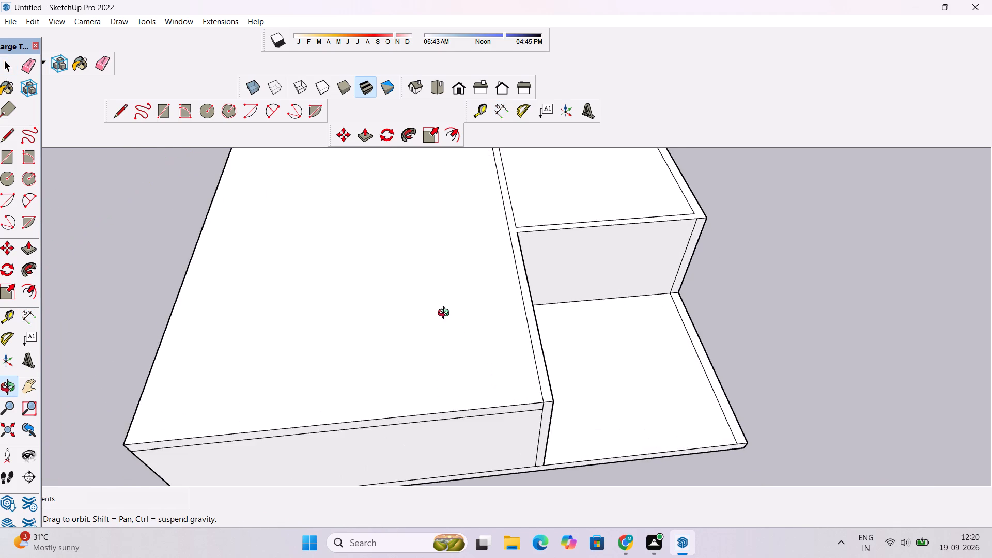
{"action": "left_click_drag", "start_coordinate": [459, 337], "coordinate": [398, 301]}
{"action": "scroll", "coordinate": [396, 300], "scroll_direction": "down", "scroll_amount": 6}
{"action": "left_click_drag", "start_coordinate": [386, 305], "coordinate": [443, 314]}
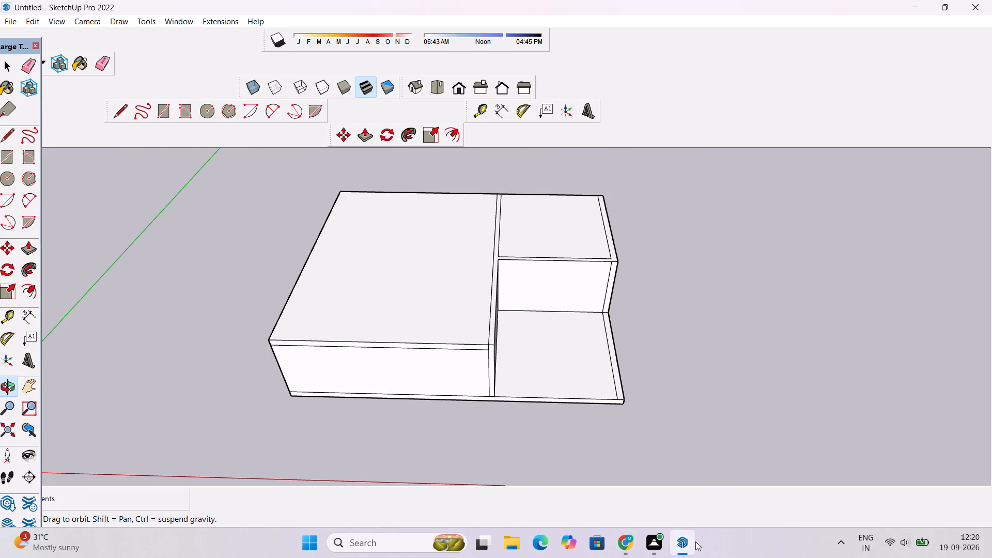
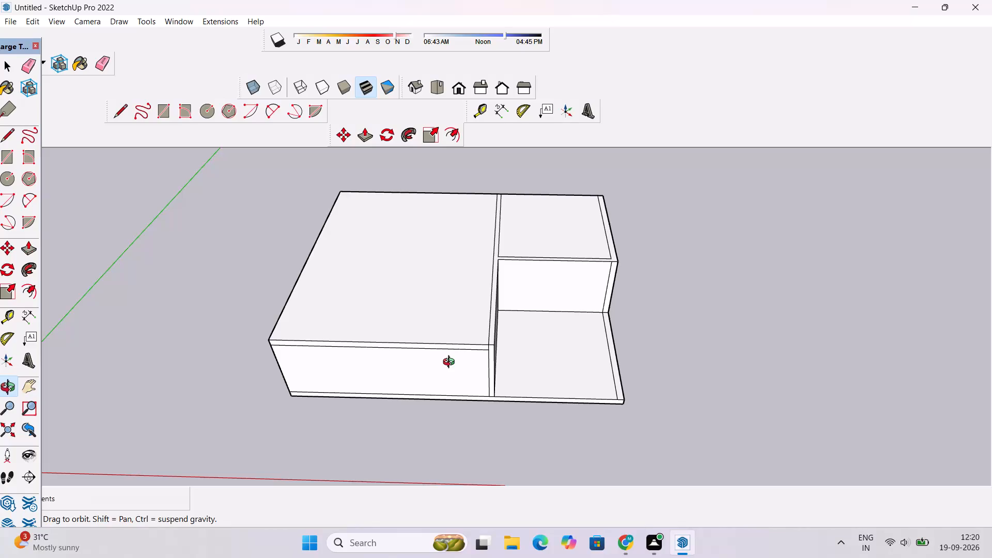
Examine both volumes, their roof wall strips and the open slab corner from above and from a lower angle.
{"action": "scroll", "coordinate": [440, 357], "scroll_direction": "down", "scroll_amount": 1}
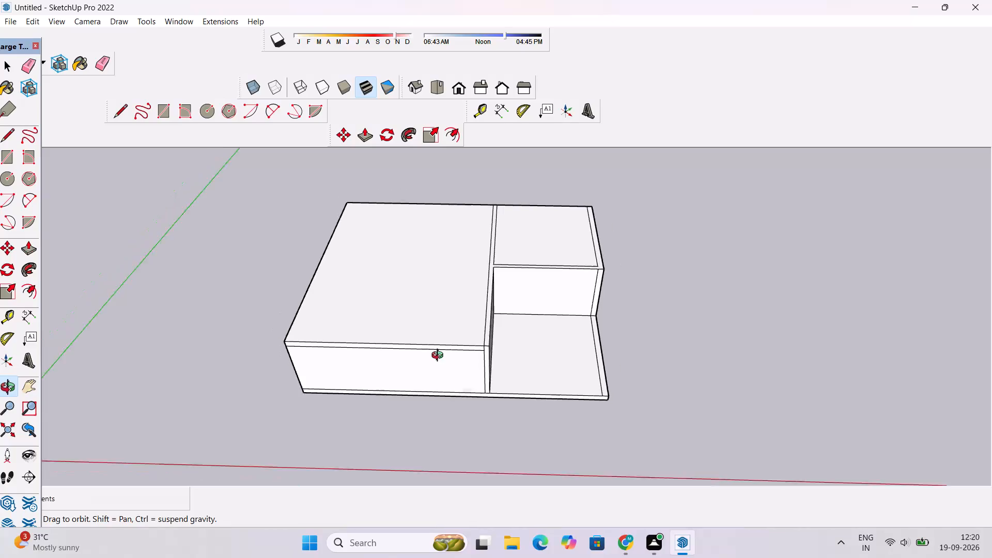
{"action": "scroll", "coordinate": [440, 357], "scroll_direction": "down", "scroll_amount": 2}
{"action": "left_click_drag", "start_coordinate": [441, 374], "coordinate": [431, 336]}
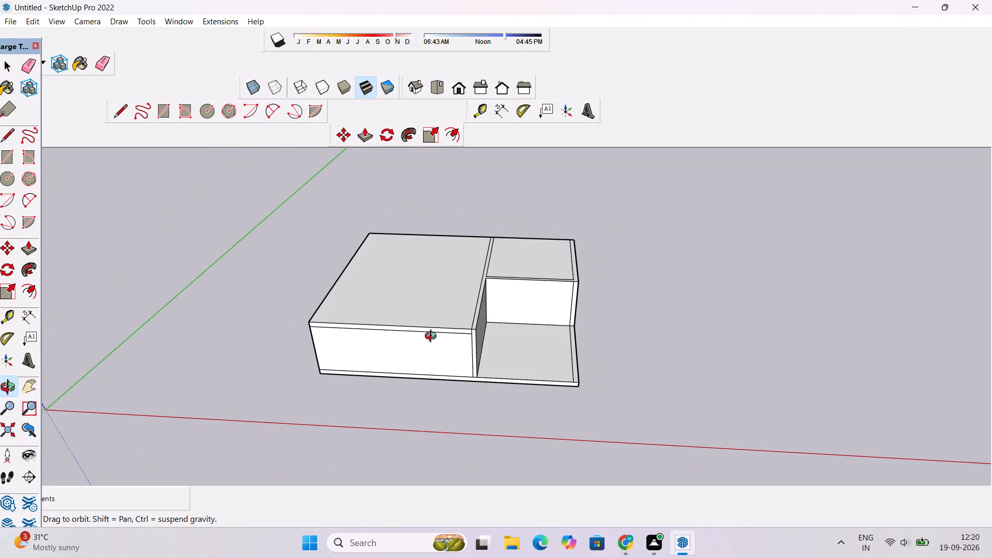
{"action": "scroll", "coordinate": [433, 337], "scroll_direction": "down", "scroll_amount": 4}
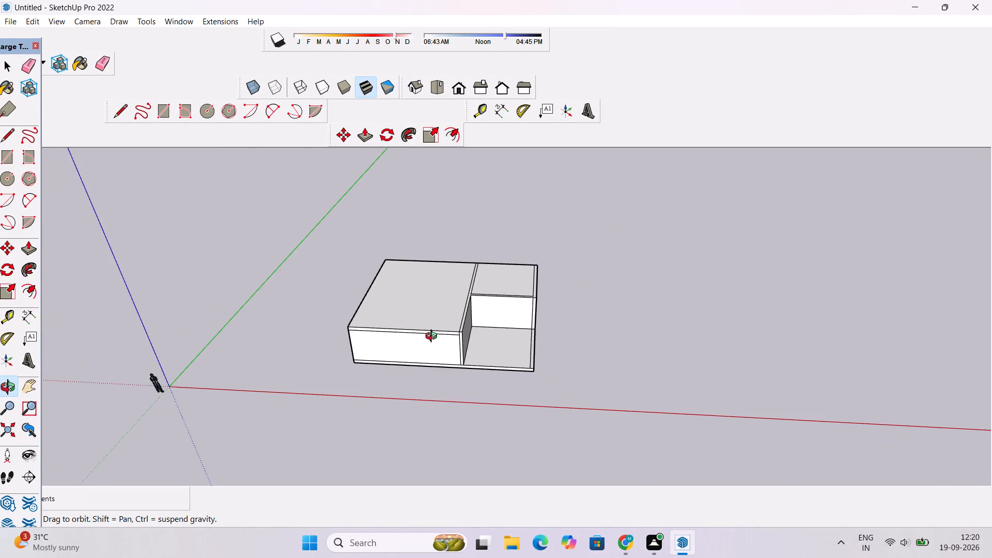
{"action": "left_click_drag", "start_coordinate": [433, 337], "coordinate": [436, 347]}
{"action": "scroll", "coordinate": [427, 330], "scroll_direction": "up", "scroll_amount": 3}
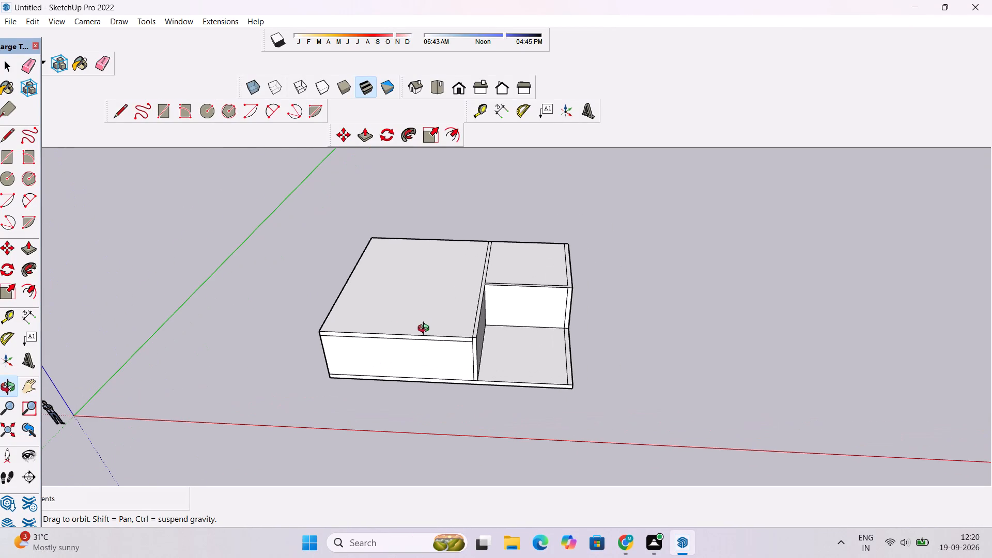
{"action": "scroll", "coordinate": [426, 330], "scroll_direction": "down", "scroll_amount": 2}
{"action": "left_click_drag", "start_coordinate": [426, 330], "coordinate": [488, 351], "text": "shift"}
{"action": "scroll", "coordinate": [489, 351], "scroll_direction": "down", "scroll_amount": 4}
{"action": "left_click_drag", "start_coordinate": [487, 380], "coordinate": [484, 341]}
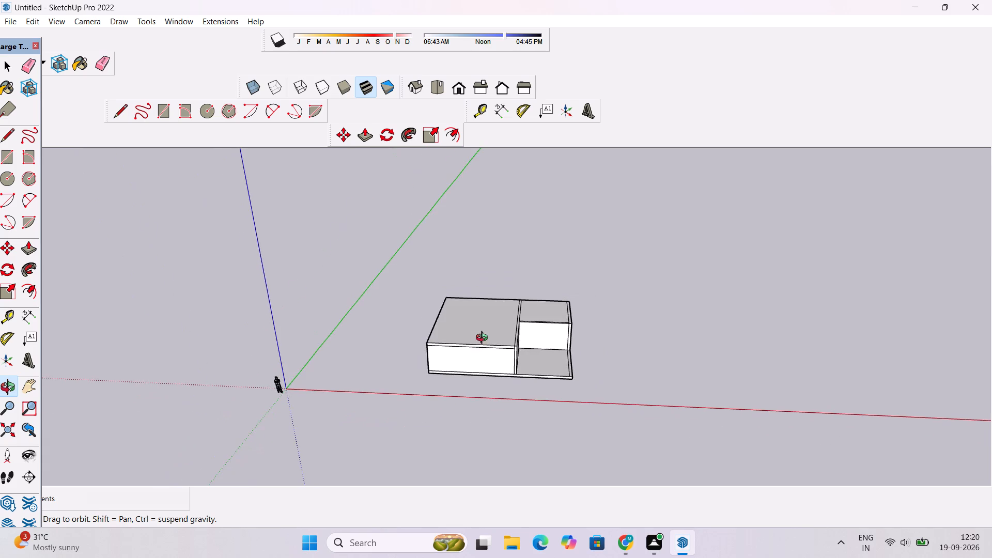
{"action": "scroll", "coordinate": [484, 339], "scroll_direction": "up", "scroll_amount": 8}
{"action": "left_click_drag", "start_coordinate": [654, 354], "coordinate": [541, 354], "text": "shift"}
{"action": "scroll", "coordinate": [466, 355], "scroll_direction": "up", "scroll_amount": 4}
{"action": "left_click_drag", "start_coordinate": [466, 355], "coordinate": [488, 374]}
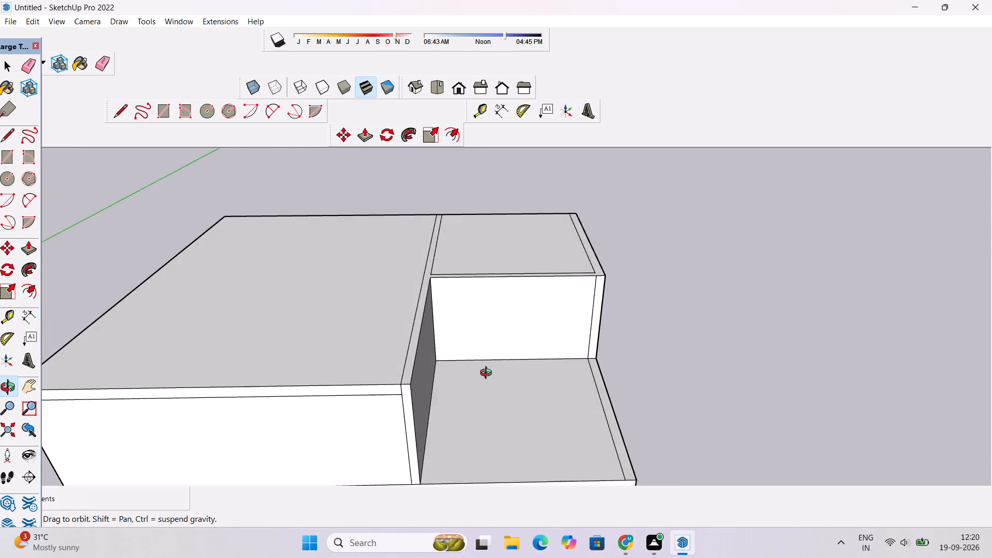
{"action": "scroll", "coordinate": [488, 374], "scroll_direction": "down", "scroll_amount": 4}
{"action": "left_click_drag", "start_coordinate": [488, 374], "coordinate": [468, 346], "text": "shift"}
{"action": "left_click_drag", "start_coordinate": [435, 339], "coordinate": [435, 373]}
{"action": "scroll", "coordinate": [435, 373], "scroll_direction": "up", "scroll_amount": 3}
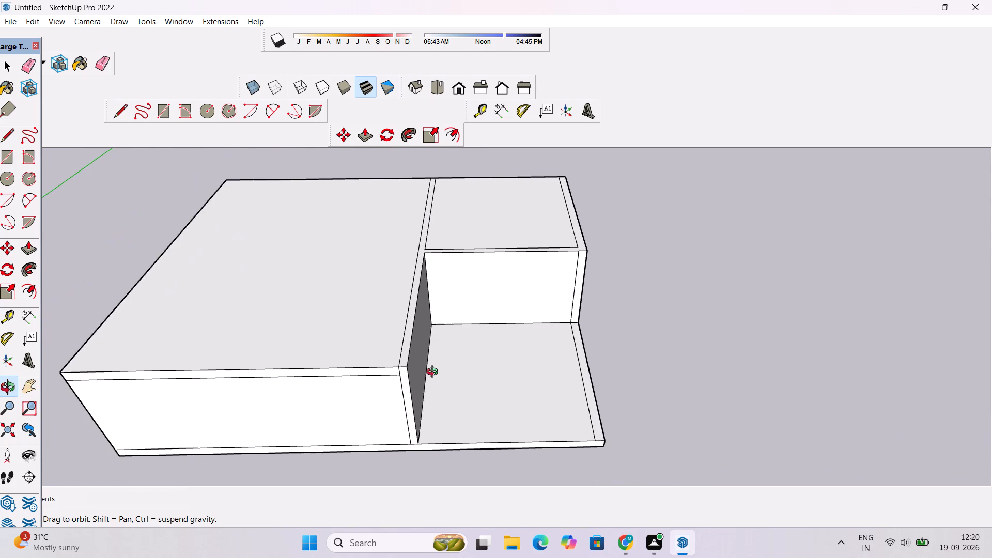
{"action": "scroll", "coordinate": [435, 373], "scroll_direction": "down", "scroll_amount": 2}
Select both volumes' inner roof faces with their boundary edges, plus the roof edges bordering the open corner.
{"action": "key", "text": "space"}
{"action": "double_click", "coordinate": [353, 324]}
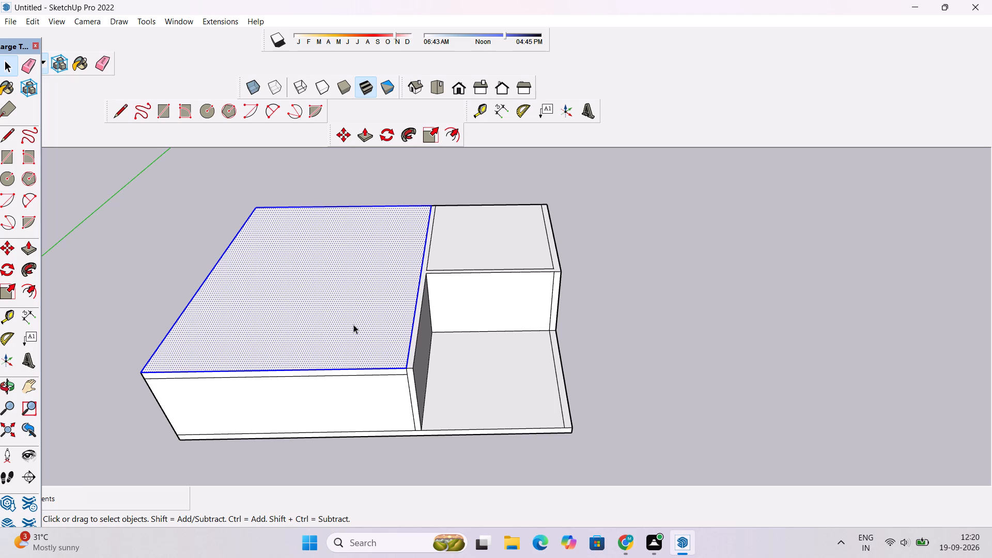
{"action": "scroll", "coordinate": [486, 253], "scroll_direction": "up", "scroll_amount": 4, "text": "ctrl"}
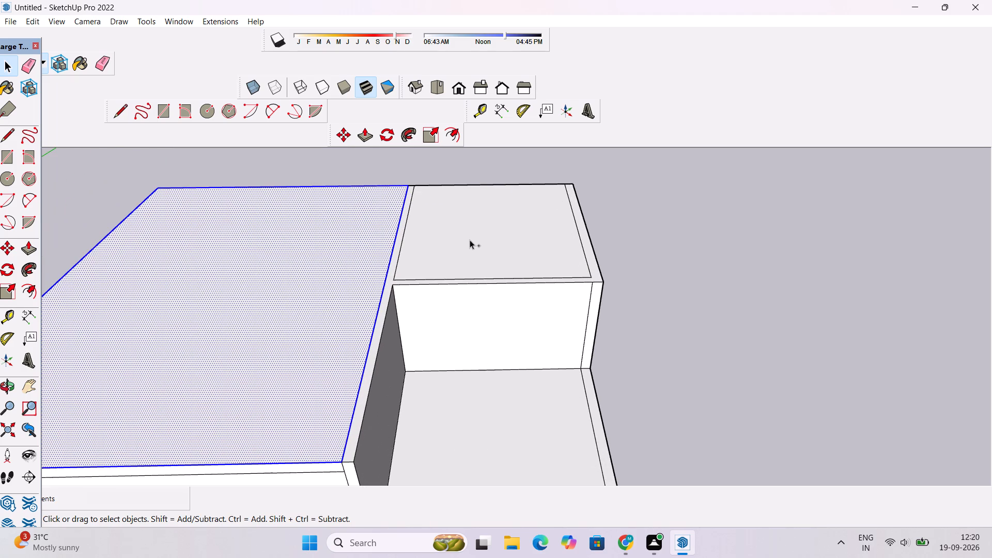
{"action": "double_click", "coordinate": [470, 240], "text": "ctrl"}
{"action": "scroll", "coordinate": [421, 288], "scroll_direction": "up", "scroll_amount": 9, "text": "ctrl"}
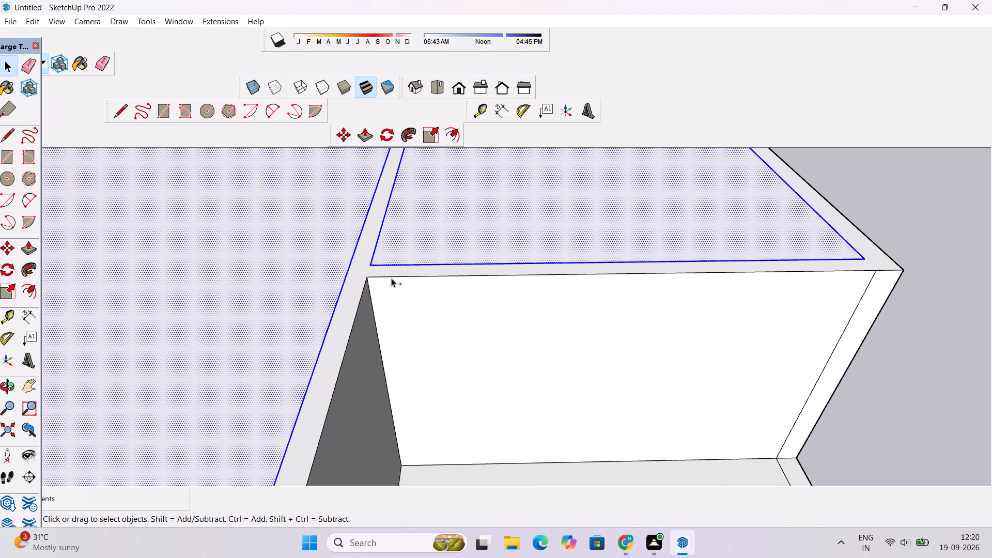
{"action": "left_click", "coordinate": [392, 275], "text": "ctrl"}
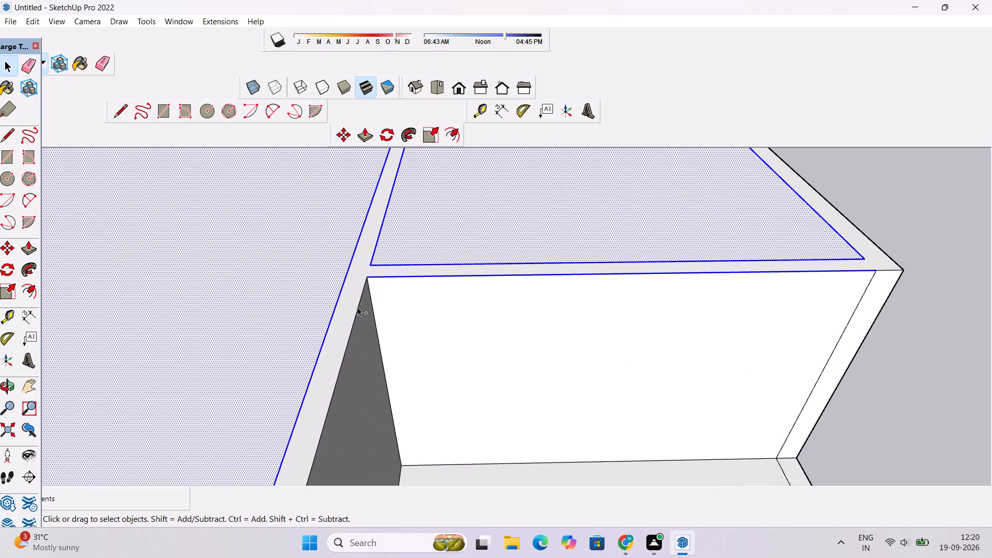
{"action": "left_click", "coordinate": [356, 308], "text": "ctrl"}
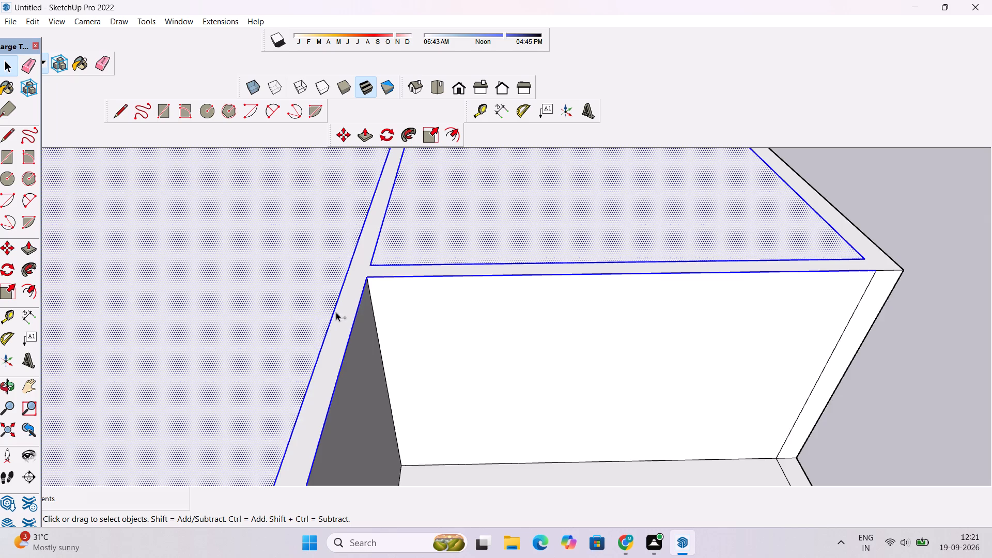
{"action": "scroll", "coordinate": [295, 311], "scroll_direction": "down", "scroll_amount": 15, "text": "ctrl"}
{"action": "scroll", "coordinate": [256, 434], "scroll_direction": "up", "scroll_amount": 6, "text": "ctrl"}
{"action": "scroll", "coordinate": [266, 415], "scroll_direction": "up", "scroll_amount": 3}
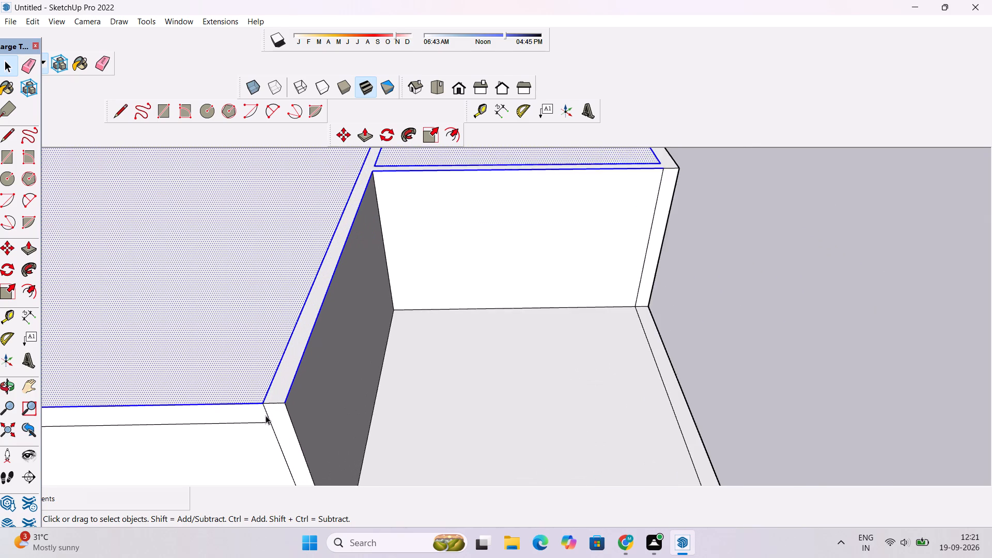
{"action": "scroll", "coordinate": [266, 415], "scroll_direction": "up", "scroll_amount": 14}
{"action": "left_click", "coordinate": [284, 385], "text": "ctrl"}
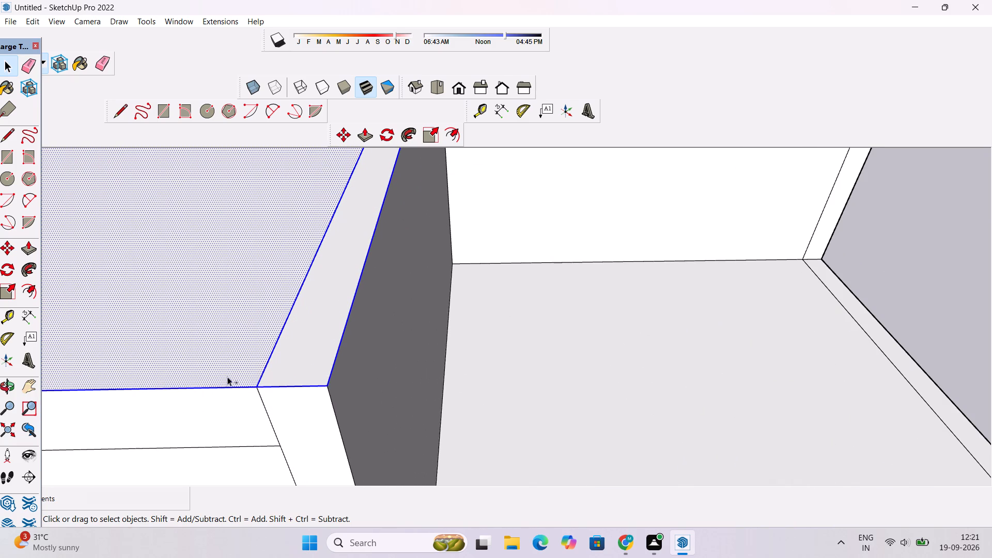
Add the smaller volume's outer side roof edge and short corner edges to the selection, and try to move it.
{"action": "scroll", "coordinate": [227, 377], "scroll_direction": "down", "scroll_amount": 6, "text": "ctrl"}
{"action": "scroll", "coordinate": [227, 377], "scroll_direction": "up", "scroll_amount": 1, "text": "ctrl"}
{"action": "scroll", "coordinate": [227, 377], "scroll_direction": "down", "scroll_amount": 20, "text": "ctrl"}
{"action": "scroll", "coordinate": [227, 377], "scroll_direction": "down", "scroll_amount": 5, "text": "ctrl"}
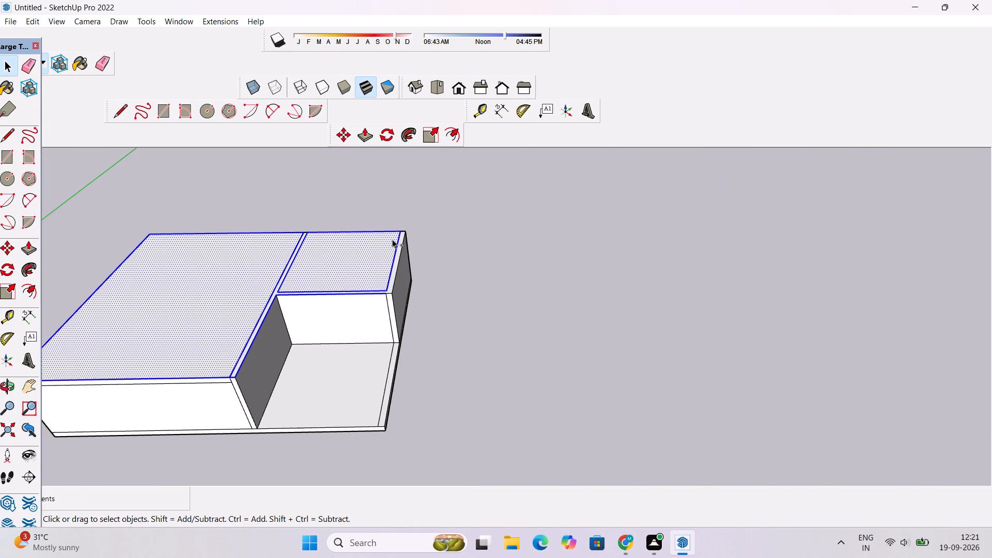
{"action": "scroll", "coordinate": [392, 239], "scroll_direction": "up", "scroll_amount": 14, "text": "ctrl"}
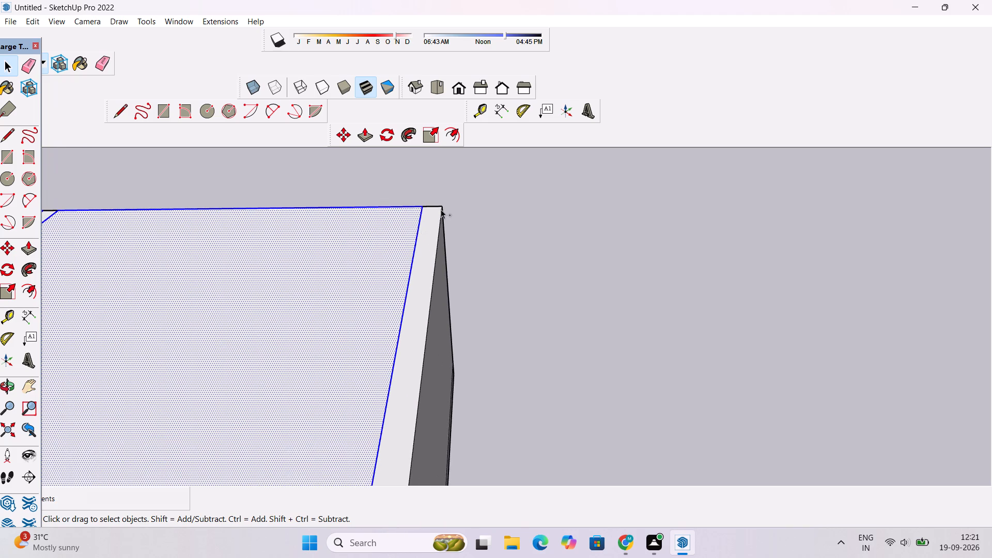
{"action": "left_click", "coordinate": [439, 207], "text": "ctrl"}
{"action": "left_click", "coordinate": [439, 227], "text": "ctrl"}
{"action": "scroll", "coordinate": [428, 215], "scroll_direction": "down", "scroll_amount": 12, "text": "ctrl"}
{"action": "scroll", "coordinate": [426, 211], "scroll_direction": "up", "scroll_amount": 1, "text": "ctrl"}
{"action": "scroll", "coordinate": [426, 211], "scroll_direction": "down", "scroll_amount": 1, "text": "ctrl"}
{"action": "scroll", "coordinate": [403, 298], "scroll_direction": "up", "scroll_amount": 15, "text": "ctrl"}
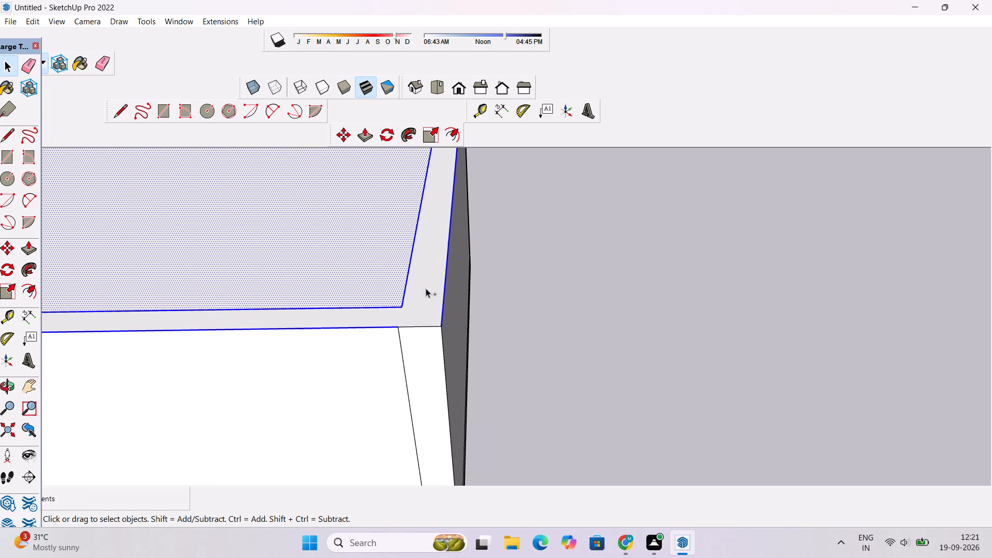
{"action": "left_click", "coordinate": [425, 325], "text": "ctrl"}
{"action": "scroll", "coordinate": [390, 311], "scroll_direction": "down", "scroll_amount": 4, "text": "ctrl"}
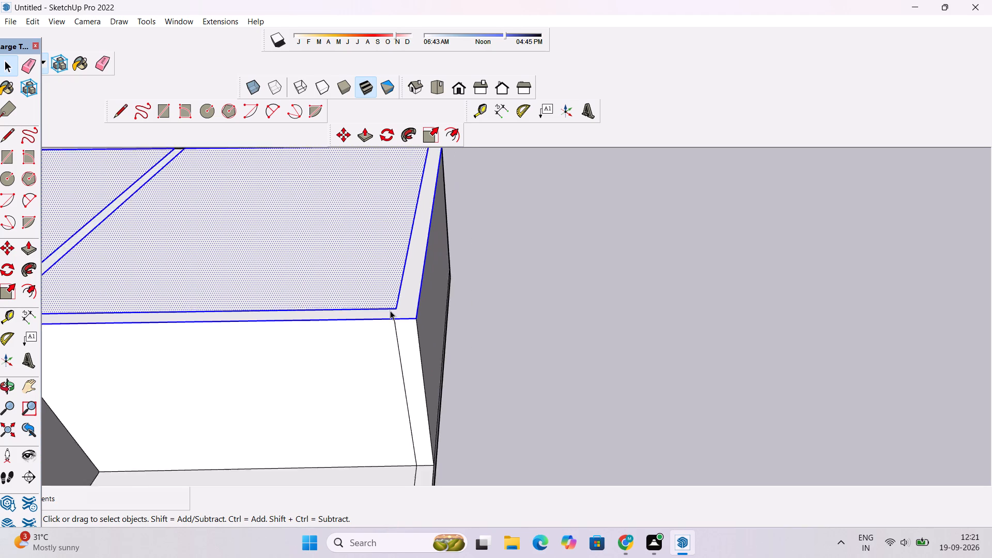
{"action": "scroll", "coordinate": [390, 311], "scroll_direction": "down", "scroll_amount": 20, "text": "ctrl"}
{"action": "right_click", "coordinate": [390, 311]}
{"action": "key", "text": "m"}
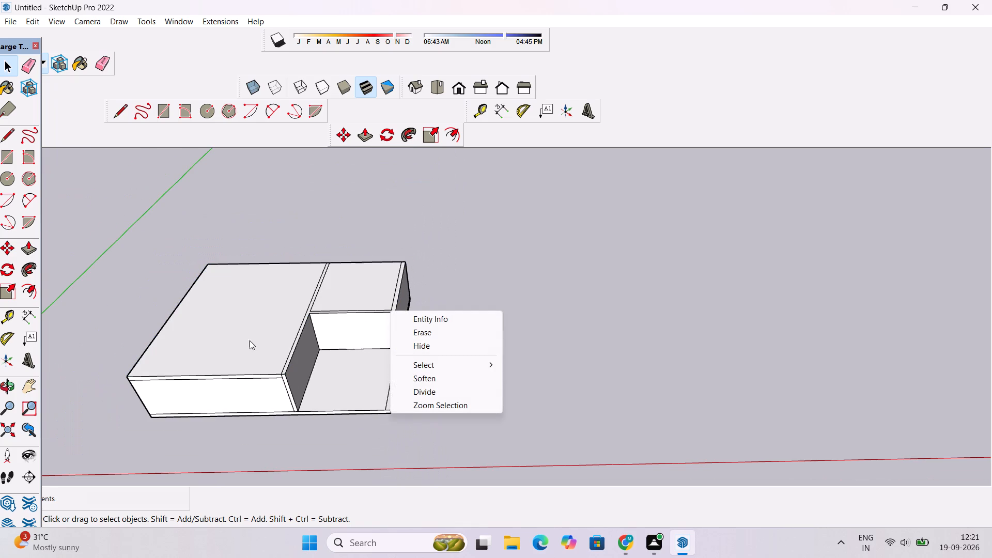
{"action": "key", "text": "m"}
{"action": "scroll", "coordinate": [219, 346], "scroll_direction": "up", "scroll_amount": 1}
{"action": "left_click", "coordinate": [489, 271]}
Select the larger volume's roof face with its boundary edges, plus its wall strip's short front edge and open-corner edge.
{"action": "scroll", "coordinate": [244, 338], "scroll_direction": "up", "scroll_amount": 4}
{"action": "scroll", "coordinate": [197, 338], "scroll_direction": "up", "scroll_amount": 3}
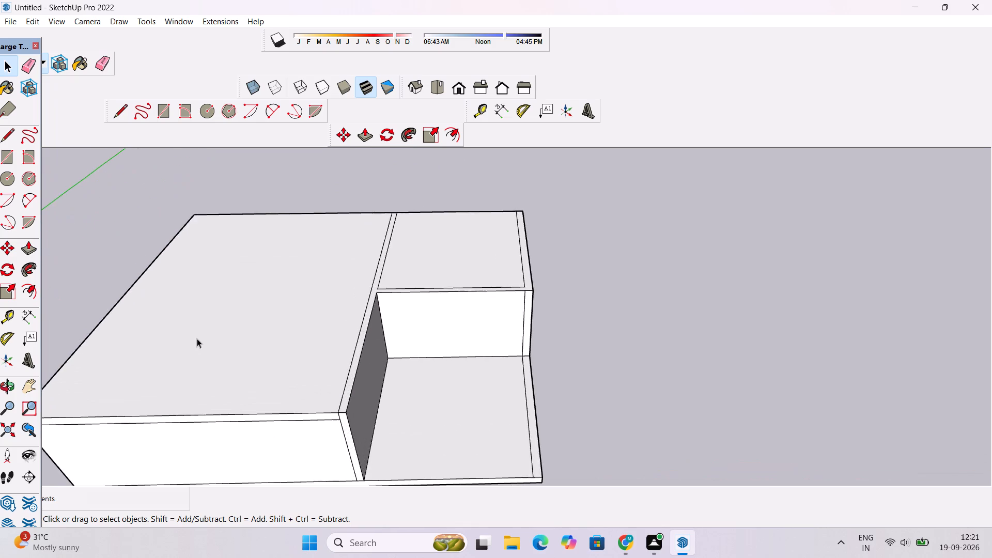
{"action": "scroll", "coordinate": [197, 338], "scroll_direction": "up", "scroll_amount": 1}
{"action": "scroll", "coordinate": [203, 321], "scroll_direction": "down", "scroll_amount": 5}
{"action": "double_click", "coordinate": [264, 310]}
{"action": "scroll", "coordinate": [203, 365], "scroll_direction": "up", "scroll_amount": 4}
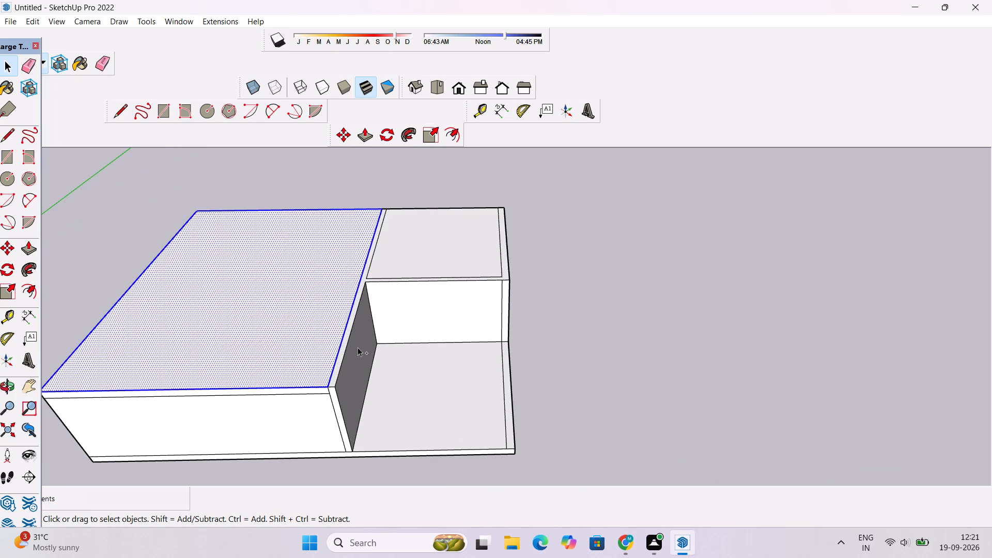
{"action": "scroll", "coordinate": [359, 347], "scroll_direction": "up", "scroll_amount": 5, "text": "ctrl"}
{"action": "left_click", "coordinate": [336, 421], "text": "ctrl"}
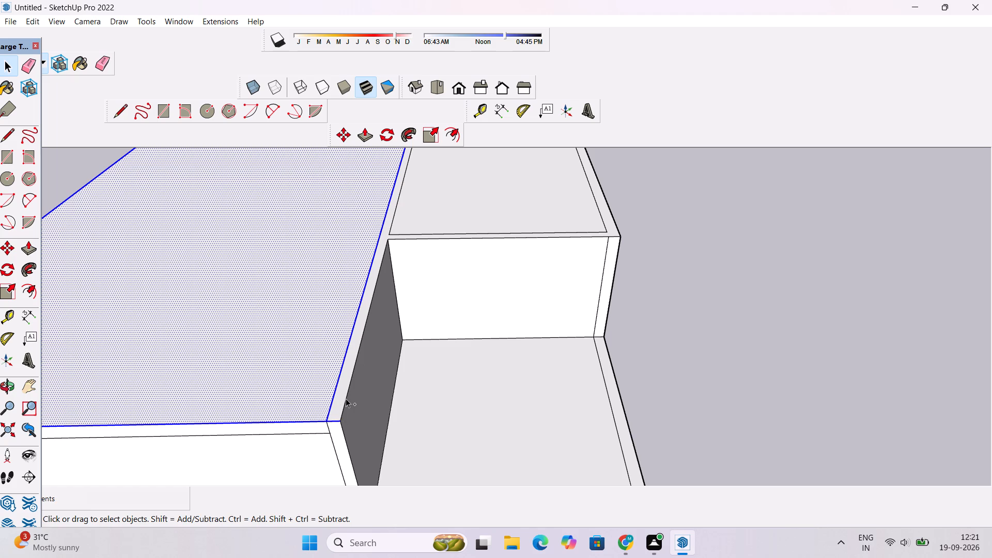
{"action": "left_click", "coordinate": [346, 398], "text": "ctrl"}
Add the smaller roof's front edge, its front wall-strip line and its strip line beside the larger volume to the selection.
{"action": "scroll", "coordinate": [425, 245], "scroll_direction": "up", "scroll_amount": 5, "text": "ctrl"}
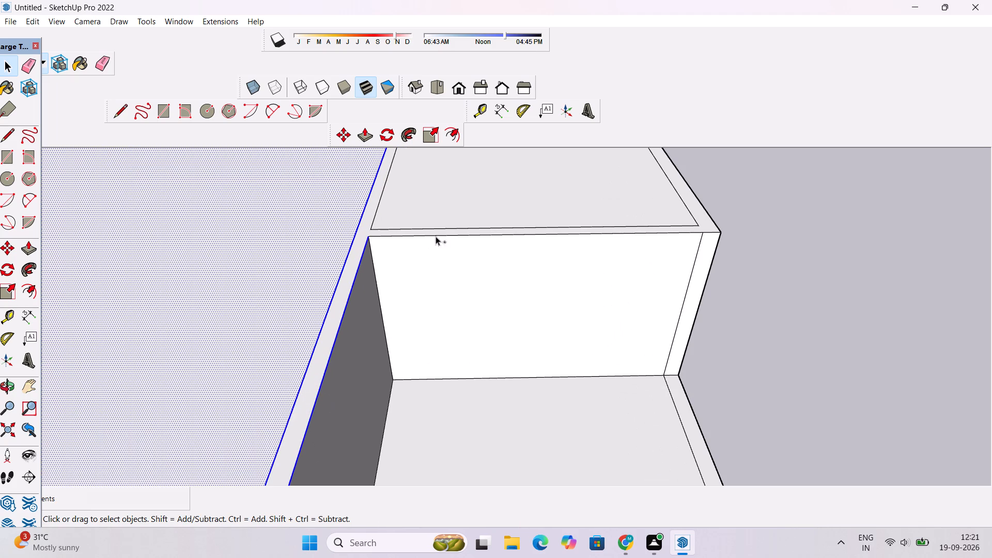
{"action": "left_click", "coordinate": [460, 234], "text": "ctrl"}
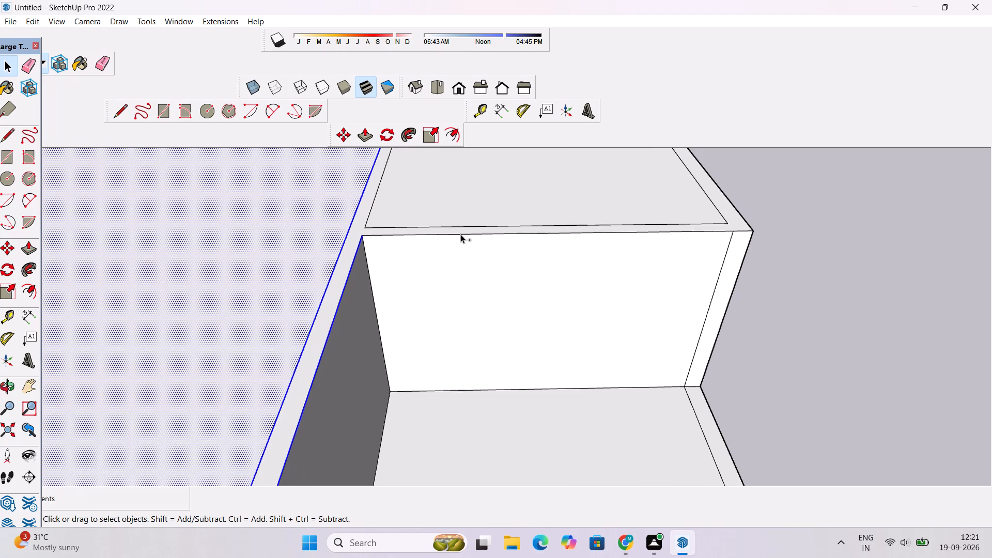
{"action": "left_click", "coordinate": [467, 225], "text": "ctrl"}
{"action": "scroll", "coordinate": [393, 239], "scroll_direction": "down", "scroll_amount": 3, "text": "ctrl"}
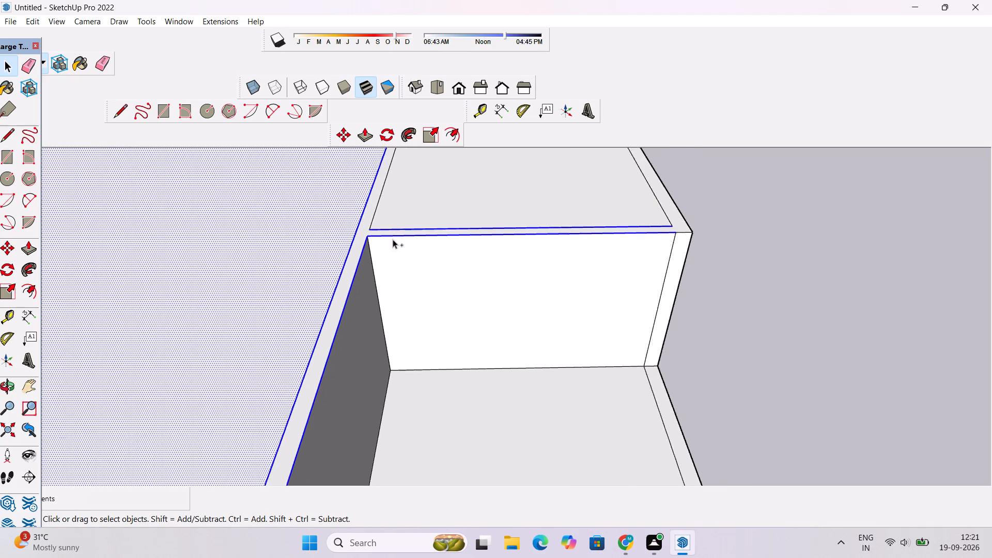
{"action": "scroll", "coordinate": [393, 239], "scroll_direction": "down", "scroll_amount": 2, "text": "ctrl"}
{"action": "left_click", "coordinate": [381, 212], "text": "ctrl"}
Add the smaller roof's back edge and the short back edge of the strip beside the larger volume to the selection.
{"action": "scroll", "coordinate": [346, 253], "scroll_direction": "down", "scroll_amount": 3, "text": "ctrl"}
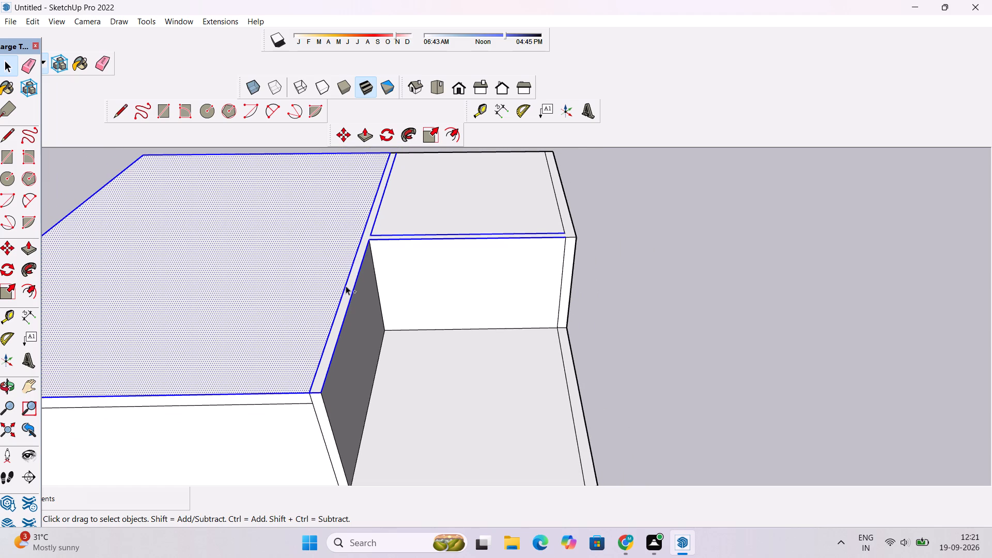
{"action": "scroll", "coordinate": [560, 236], "scroll_direction": "down", "scroll_amount": 13, "text": "ctrl"}
{"action": "scroll", "coordinate": [545, 192], "scroll_direction": "up", "scroll_amount": 5, "text": "ctrl"}
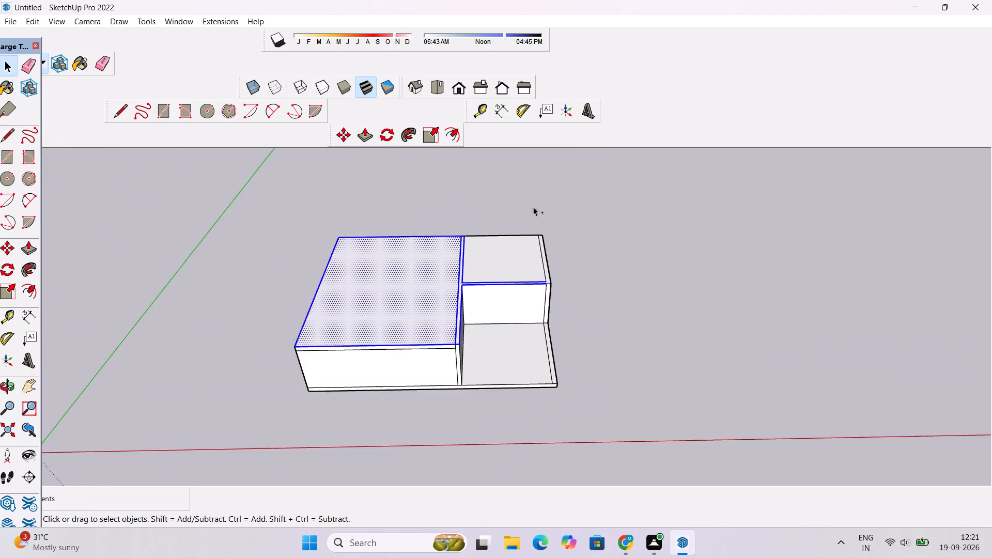
{"action": "scroll", "coordinate": [533, 207], "scroll_direction": "up", "scroll_amount": 16, "text": "ctrl"}
{"action": "scroll", "coordinate": [521, 256], "scroll_direction": "up", "scroll_amount": 4, "text": "ctrl"}
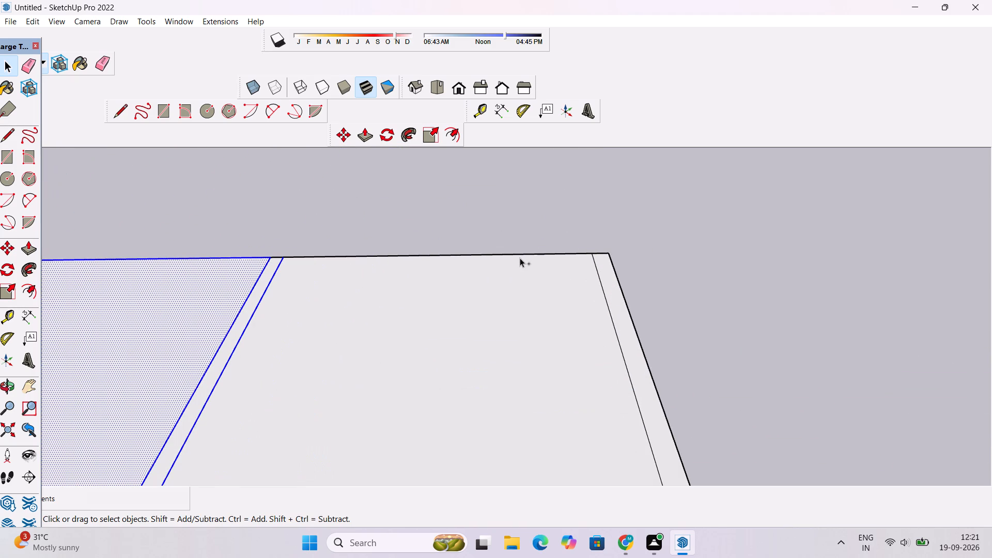
{"action": "left_click", "coordinate": [520, 255], "text": "ctrl"}
{"action": "scroll", "coordinate": [286, 256], "scroll_direction": "up", "scroll_amount": 6, "text": "ctrl"}
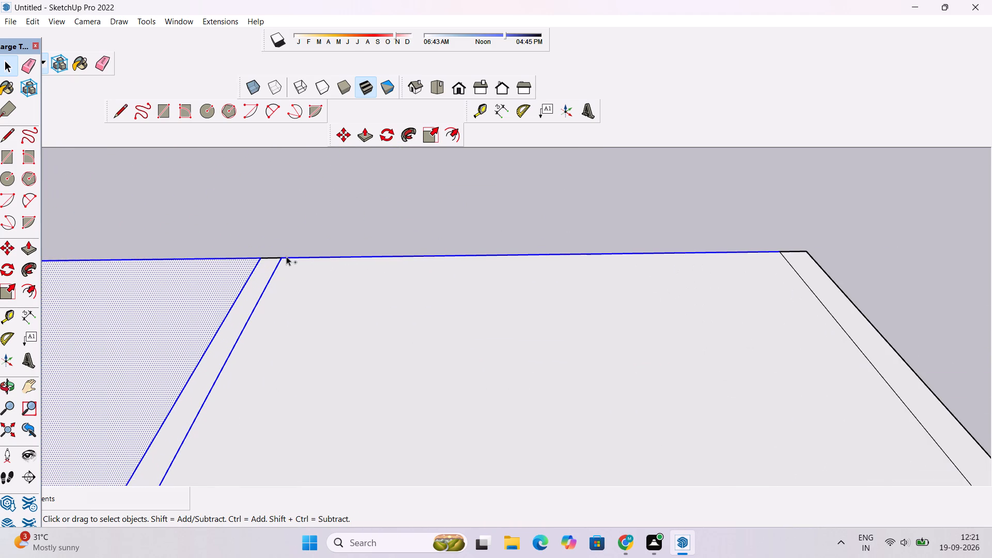
{"action": "scroll", "coordinate": [286, 256], "scroll_direction": "up", "scroll_amount": 3, "text": "ctrl"}
{"action": "left_click", "coordinate": [266, 259], "text": "ctrl"}
{"action": "scroll", "coordinate": [240, 251], "scroll_direction": "down", "scroll_amount": 11, "text": "ctrl"}
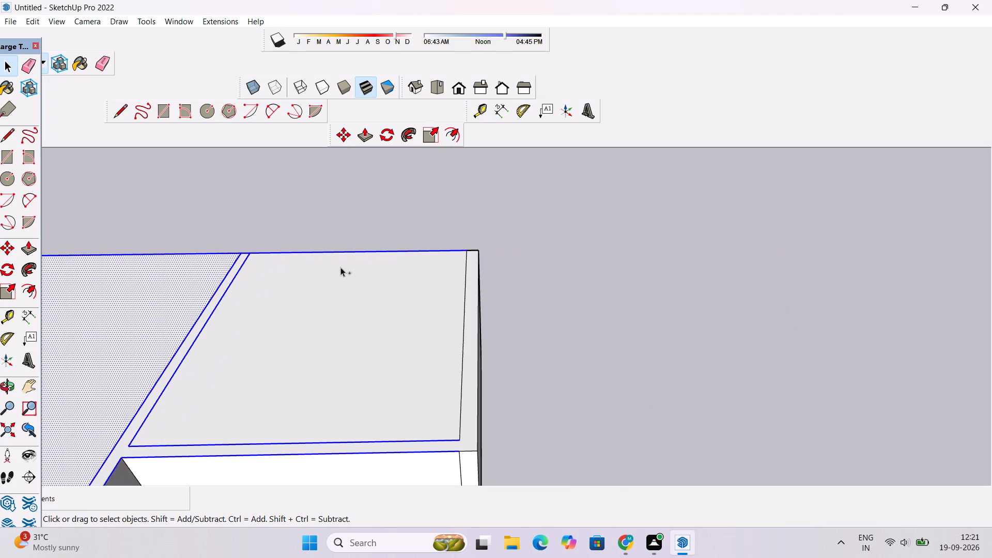
Add the smaller roof's outer wall-strip line, outer side edge and both short corner edges to the selection.
{"action": "scroll", "coordinate": [453, 372], "scroll_direction": "up", "scroll_amount": 4, "text": "ctrl"}
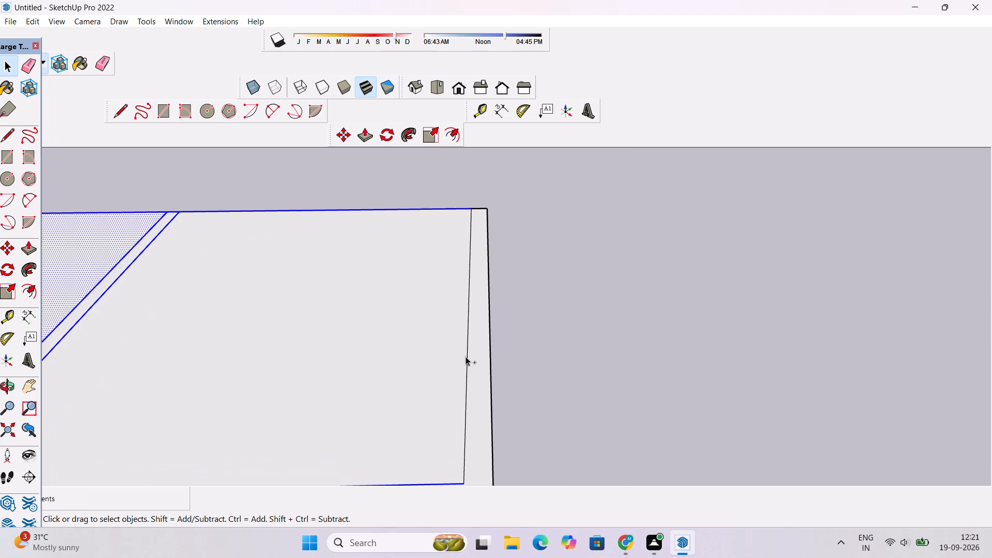
{"action": "left_click", "coordinate": [466, 357], "text": "ctrl"}
{"action": "scroll", "coordinate": [447, 319], "scroll_direction": "down", "scroll_amount": 8, "text": "ctrl"}
{"action": "scroll", "coordinate": [462, 376], "scroll_direction": "up", "scroll_amount": 13, "text": "ctrl"}
{"action": "left_click", "coordinate": [480, 391], "text": "ctrl"}
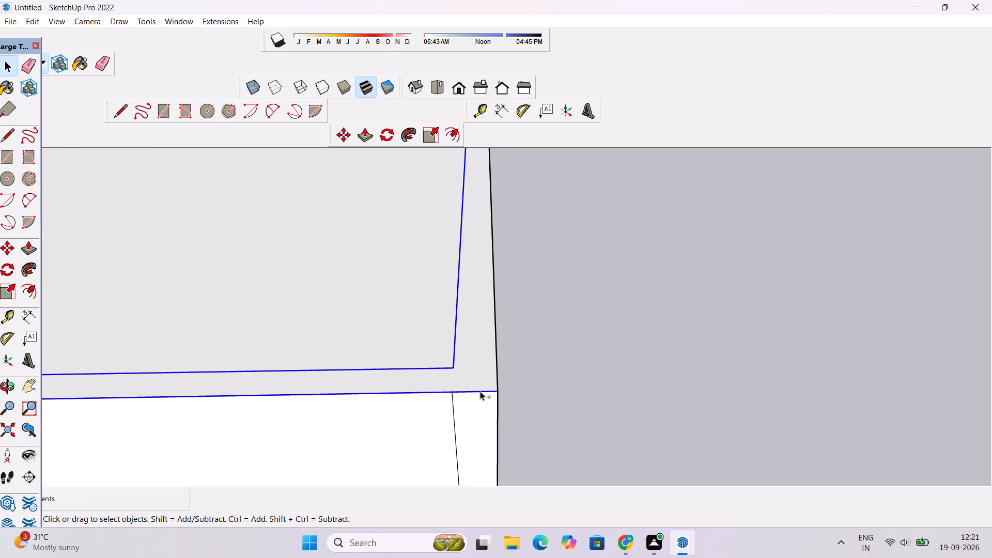
{"action": "left_click", "coordinate": [497, 357], "text": "ctrl"}
{"action": "scroll", "coordinate": [402, 367], "scroll_direction": "down", "scroll_amount": 10, "text": "ctrl"}
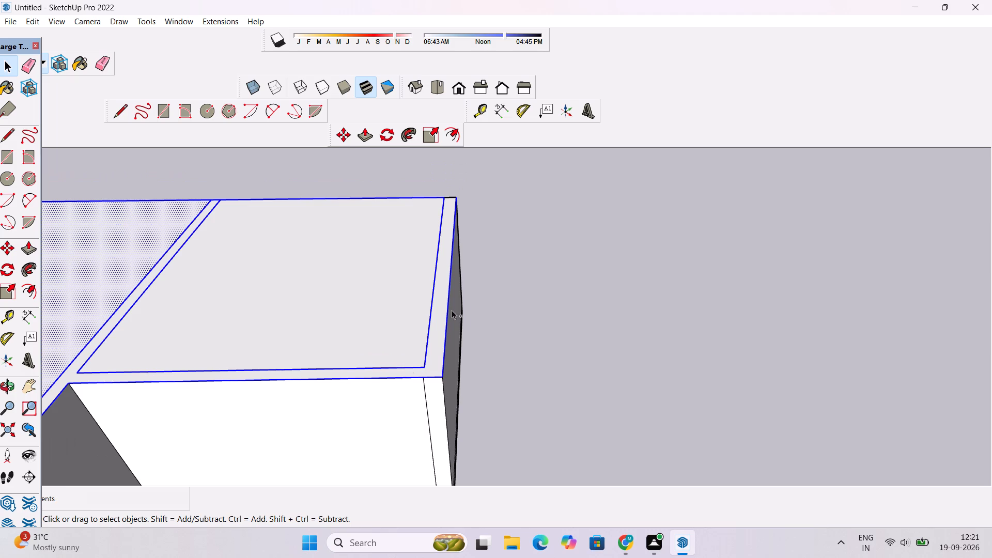
{"action": "scroll", "coordinate": [448, 178], "scroll_direction": "up", "scroll_amount": 8, "text": "ctrl"}
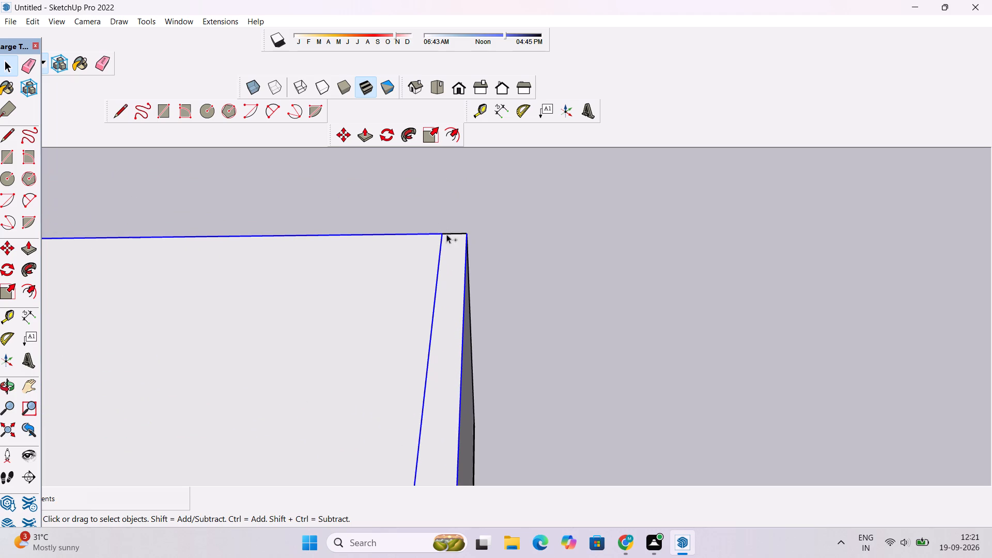
{"action": "left_click", "coordinate": [453, 234], "text": "ctrl"}
{"action": "scroll", "coordinate": [398, 234], "scroll_direction": "down", "scroll_amount": 12, "text": "ctrl"}
{"action": "scroll", "coordinate": [398, 234], "scroll_direction": "up", "scroll_amount": 1, "text": "ctrl"}
{"action": "scroll", "coordinate": [398, 234], "scroll_direction": "down", "scroll_amount": 7, "text": "ctrl"}
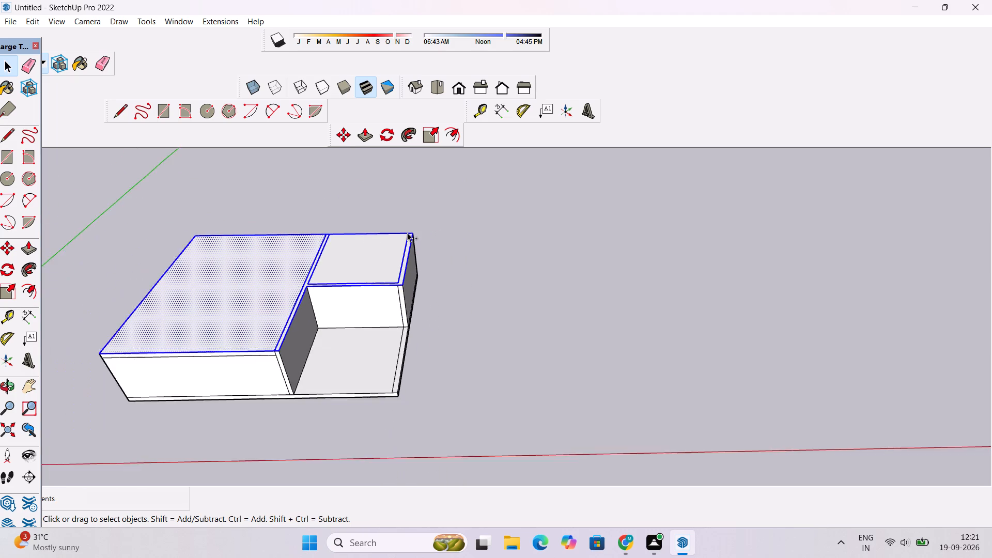
Copy the selected roof outline about 86' 4" along the red axis, clear of the building, and deselect it.
{"action": "scroll", "coordinate": [407, 233], "scroll_direction": "down", "scroll_amount": 11, "text": "ctrl"}
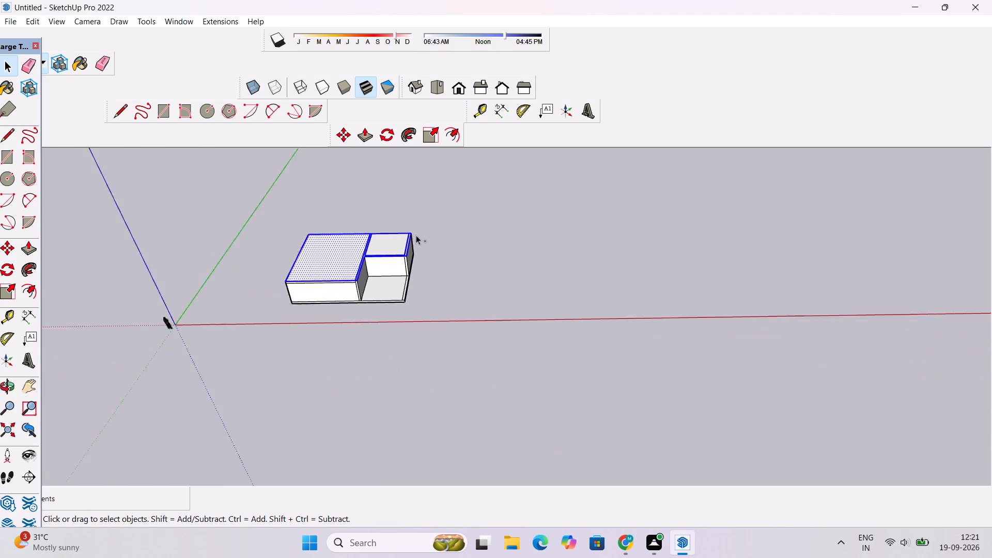
{"action": "scroll", "coordinate": [416, 235], "scroll_direction": "down", "scroll_amount": 4, "text": "ctrl"}
{"action": "scroll", "coordinate": [371, 248], "scroll_direction": "up", "scroll_amount": 13, "text": "ctrl"}
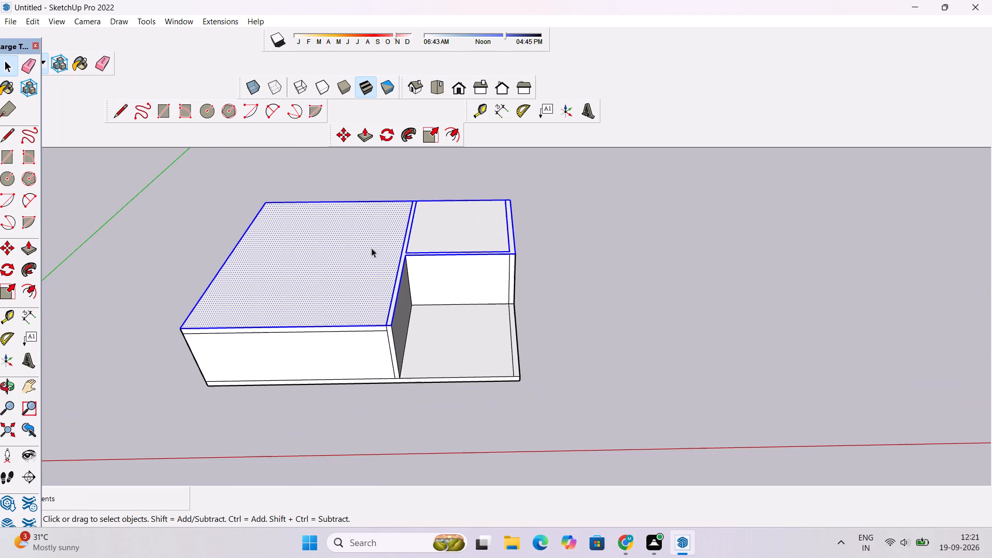
{"action": "key", "text": "m"}
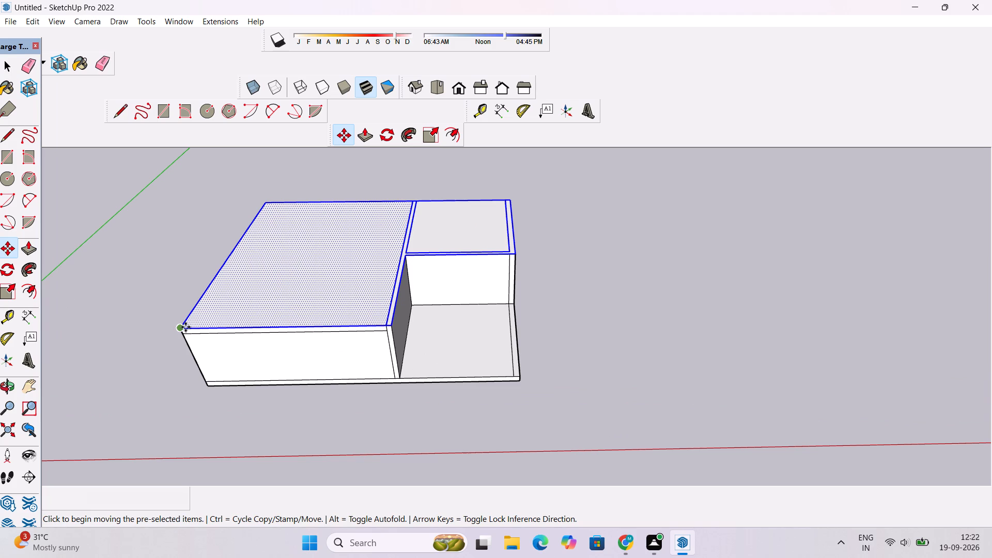
{"action": "left_click", "coordinate": [177, 328]}
{"action": "scroll", "coordinate": [299, 327], "scroll_direction": "down", "scroll_amount": 2}
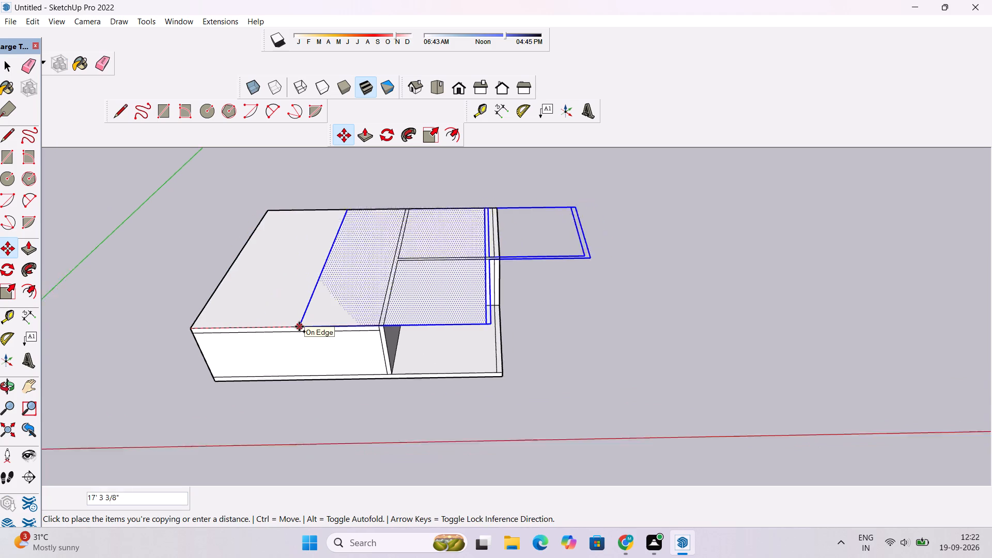
{"action": "scroll", "coordinate": [299, 327], "scroll_direction": "down", "scroll_amount": 10}
{"action": "scroll", "coordinate": [460, 331], "scroll_direction": "up", "scroll_amount": 4}
{"action": "left_click", "coordinate": [460, 331]}
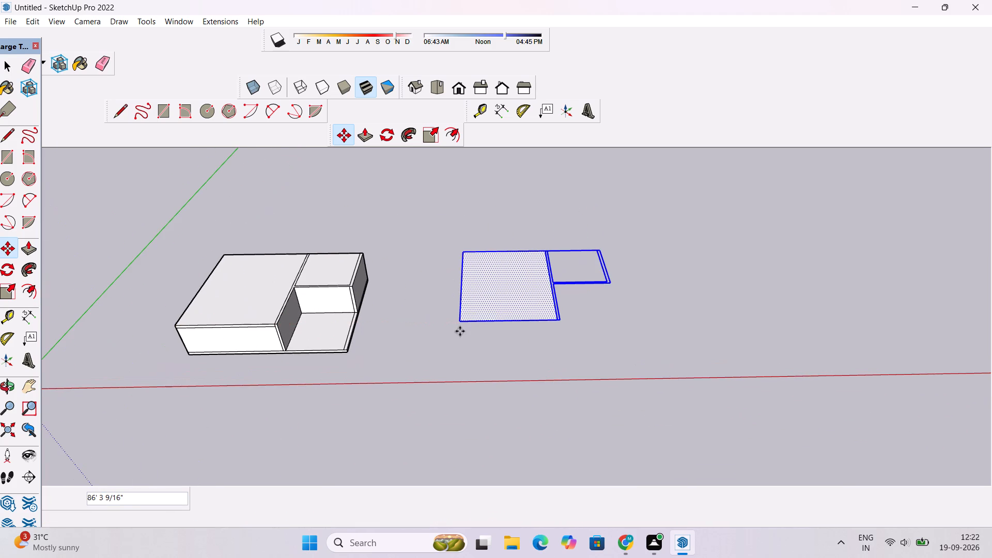
{"action": "key", "text": "space"}
{"action": "scroll", "coordinate": [670, 246], "scroll_direction": "up", "scroll_amount": 9}
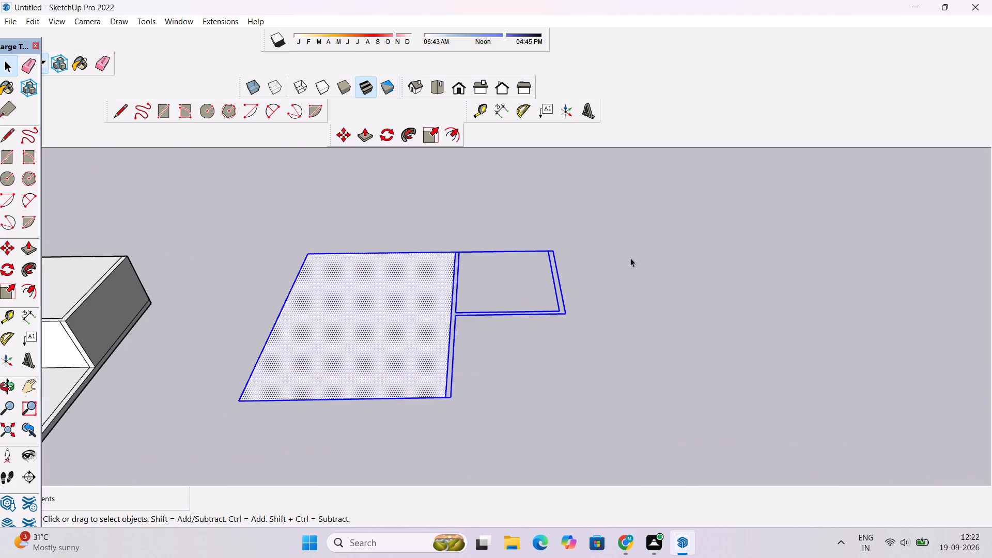
{"action": "left_click", "coordinate": [632, 258]}
Draw front and side lines closing the copied outline's open corner into a full rectangle.
{"action": "scroll", "coordinate": [526, 299], "scroll_direction": "up", "scroll_amount": 2}
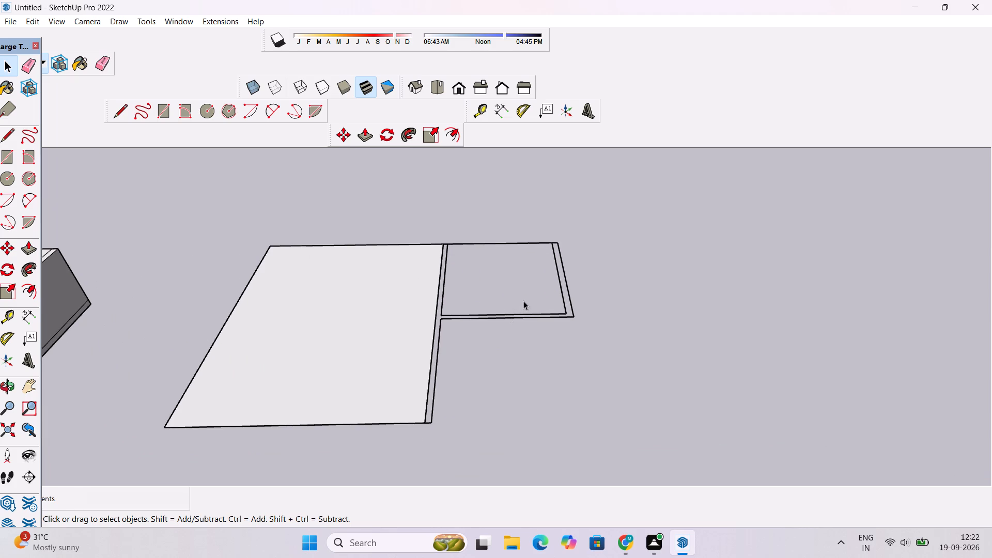
{"action": "scroll", "coordinate": [523, 301], "scroll_direction": "up", "scroll_amount": 2}
{"action": "key", "text": "l"}
{"action": "scroll", "coordinate": [399, 288], "scroll_direction": "down", "scroll_amount": 9}
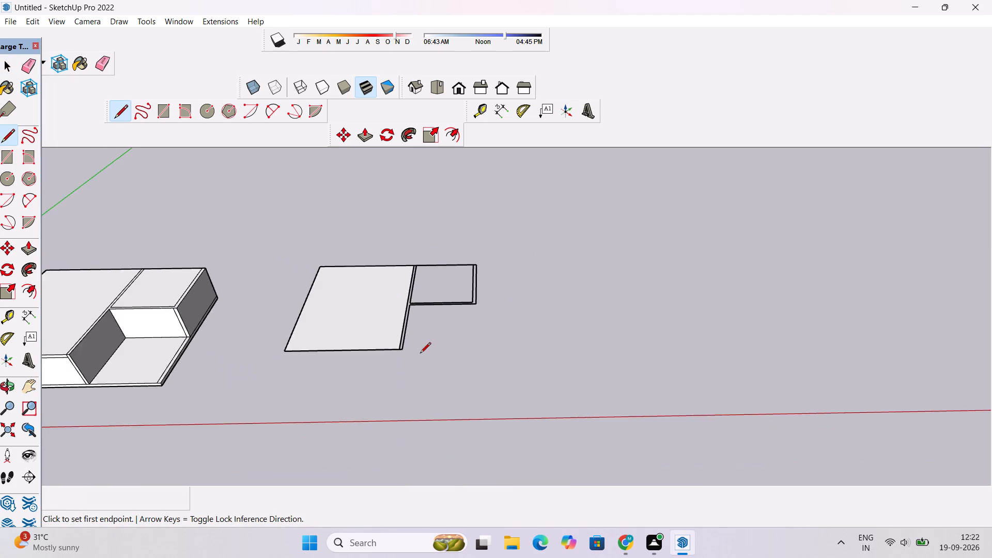
{"action": "scroll", "coordinate": [420, 356], "scroll_direction": "up", "scroll_amount": 6}
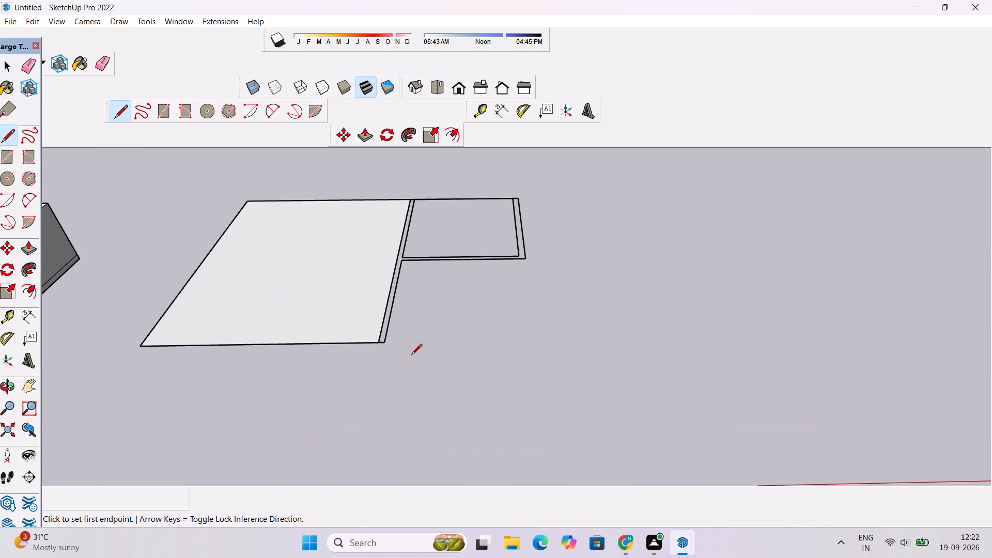
{"action": "scroll", "coordinate": [411, 355], "scroll_direction": "up", "scroll_amount": 4}
{"action": "left_click", "coordinate": [366, 334]}
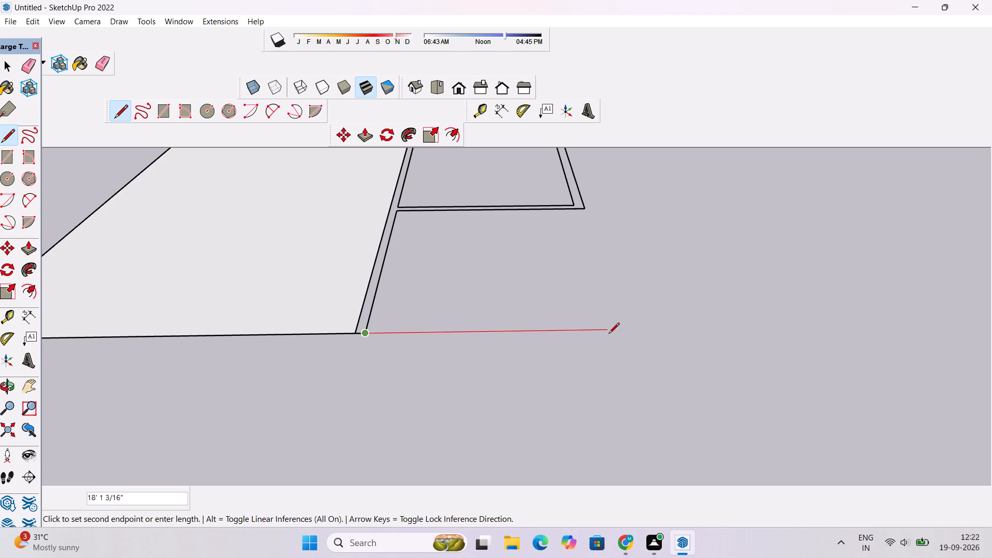
{"action": "left_click", "coordinate": [623, 328]}
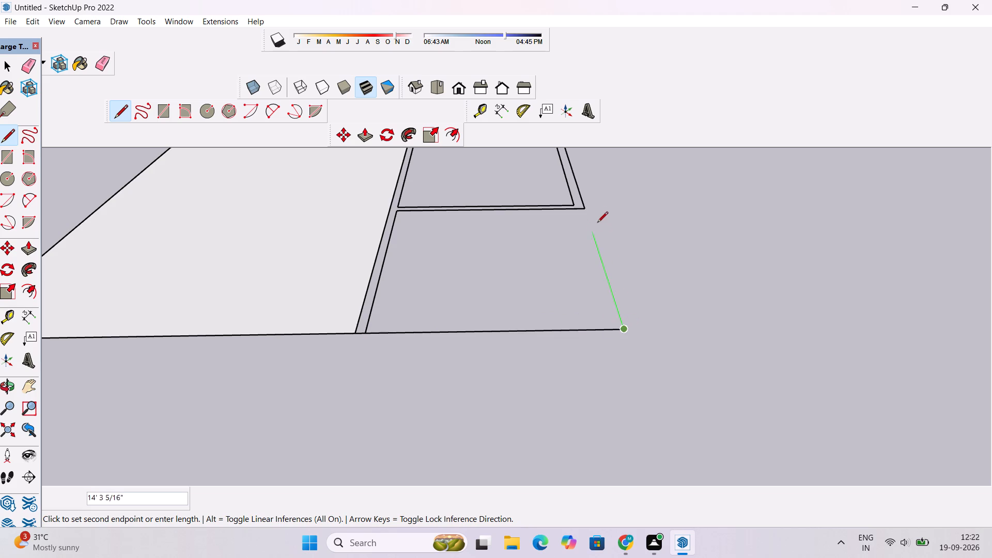
{"action": "left_click", "coordinate": [586, 206]}
{"action": "key", "text": "space"}
{"action": "scroll", "coordinate": [571, 220], "scroll_direction": "down", "scroll_amount": 5}
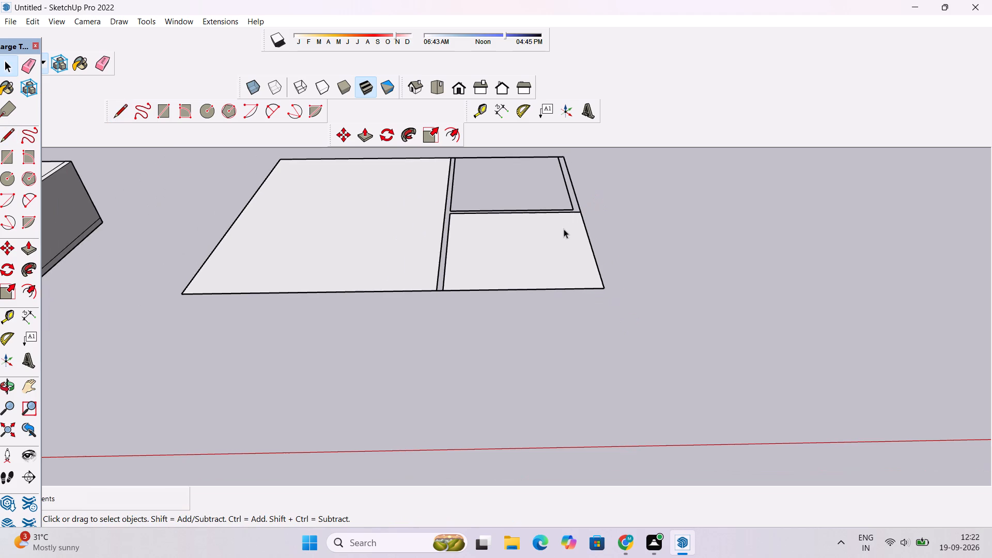
Trace a short line over the copied smaller roof's inner side line at its back end to fill the missing faces.
{"action": "type", "text": "eo"}
{"action": "left_click_drag", "start_coordinate": [563, 230], "coordinate": [563, 277]}
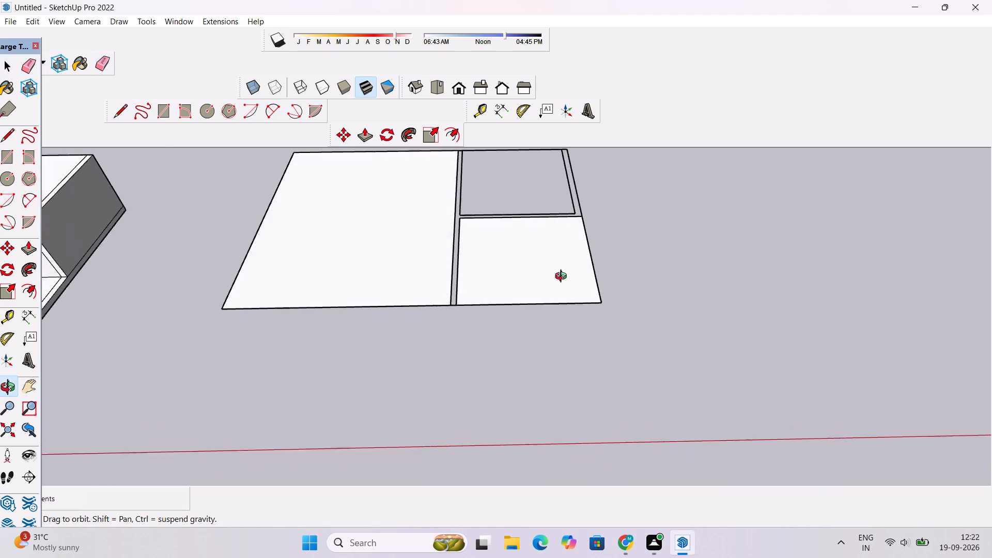
{"action": "left_click_drag", "start_coordinate": [563, 277], "coordinate": [564, 300]}
{"action": "scroll", "coordinate": [552, 290], "scroll_direction": "up", "scroll_amount": 4}
{"action": "left_click_drag", "start_coordinate": [571, 298], "coordinate": [528, 307]}
{"action": "scroll", "coordinate": [521, 302], "scroll_direction": "down", "scroll_amount": 3}
{"action": "left_click_drag", "start_coordinate": [507, 301], "coordinate": [598, 316]}
{"action": "scroll", "coordinate": [598, 316], "scroll_direction": "down", "scroll_amount": 4}
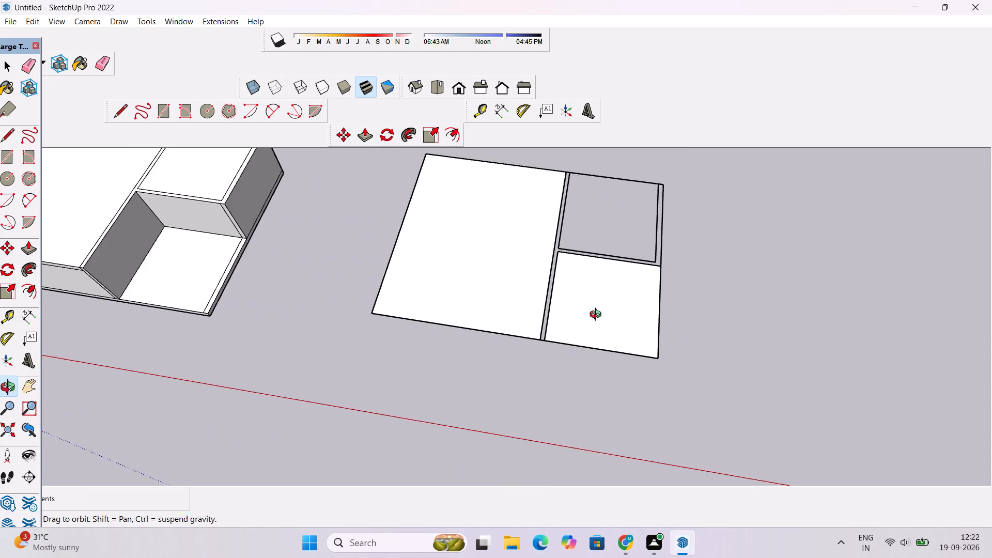
{"action": "scroll", "coordinate": [598, 316], "scroll_direction": "down", "scroll_amount": 1}
{"action": "left_click_drag", "start_coordinate": [556, 322], "coordinate": [624, 320]}
{"action": "scroll", "coordinate": [602, 242], "scroll_direction": "up", "scroll_amount": 4}
{"action": "left_click_drag", "start_coordinate": [602, 242], "coordinate": [571, 347], "text": "shift"}
{"action": "scroll", "coordinate": [564, 343], "scroll_direction": "up", "scroll_amount": 2, "text": "shift"}
{"action": "left_click_drag", "start_coordinate": [563, 343], "coordinate": [557, 344]}
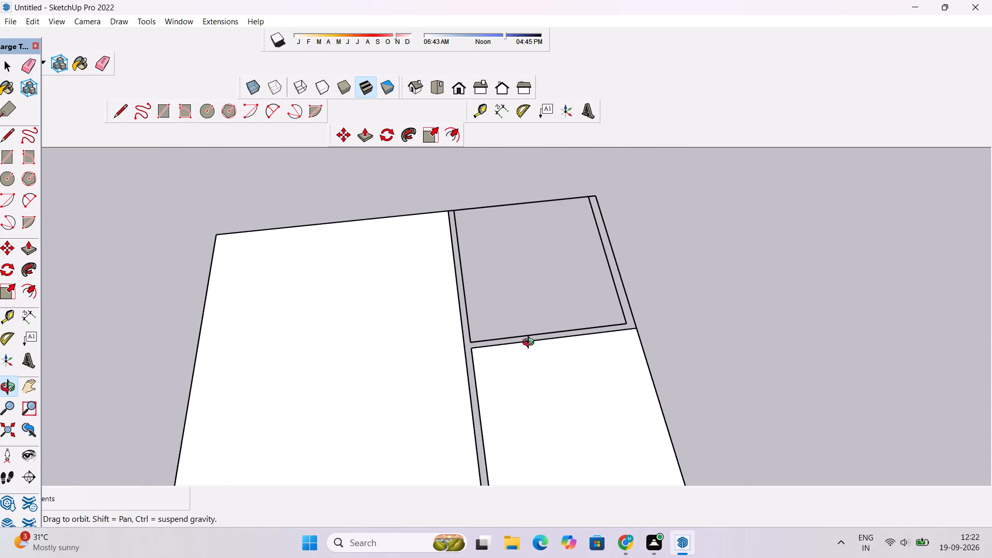
{"action": "left_click_drag", "start_coordinate": [531, 344], "coordinate": [526, 335]}
{"action": "key", "text": "l"}
{"action": "scroll", "coordinate": [443, 218], "scroll_direction": "down", "scroll_amount": 3}
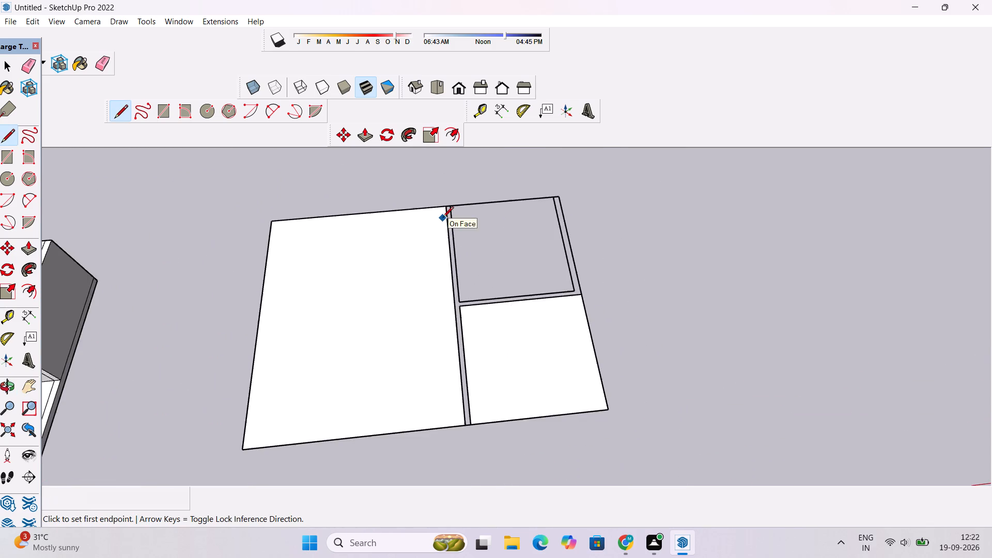
{"action": "scroll", "coordinate": [444, 220], "scroll_direction": "up", "scroll_amount": 5}
{"action": "left_click", "coordinate": [454, 197]}
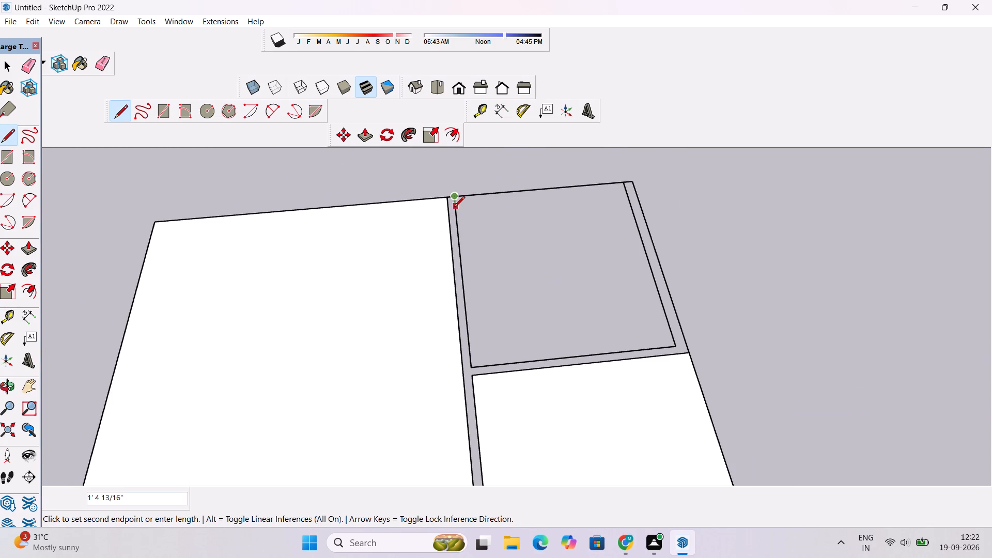
{"action": "left_click", "coordinate": [454, 221]}
{"action": "scroll", "coordinate": [482, 209], "scroll_direction": "down", "scroll_amount": 4}
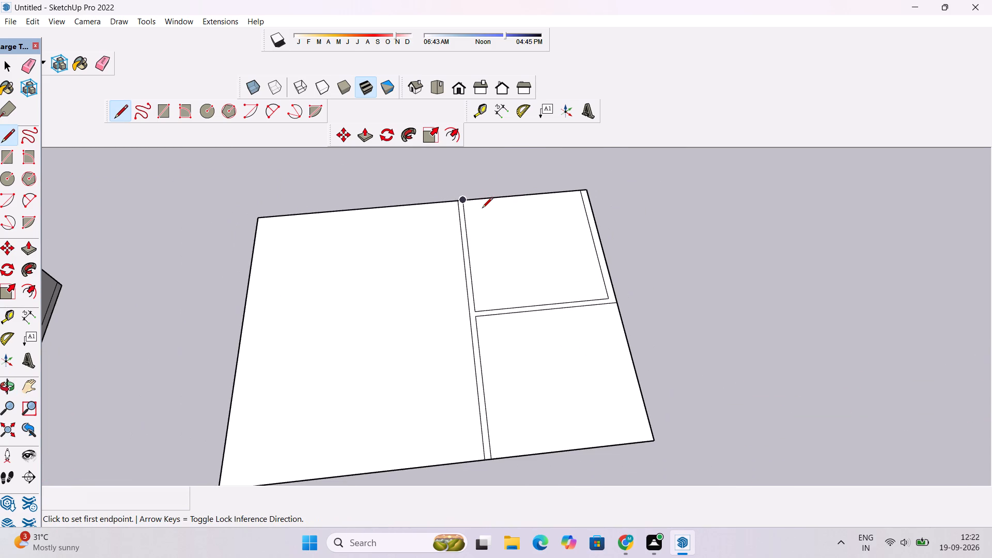
{"action": "key", "text": "space"}
Erase all interior wall-strip lines and leftover stubs from the copied outline, leaving one plain rectangular face.
{"action": "type", "text": "e"}
{"action": "left_click_drag", "start_coordinate": [474, 222], "coordinate": [460, 263]}
{"action": "left_click_drag", "start_coordinate": [483, 250], "coordinate": [483, 273]}
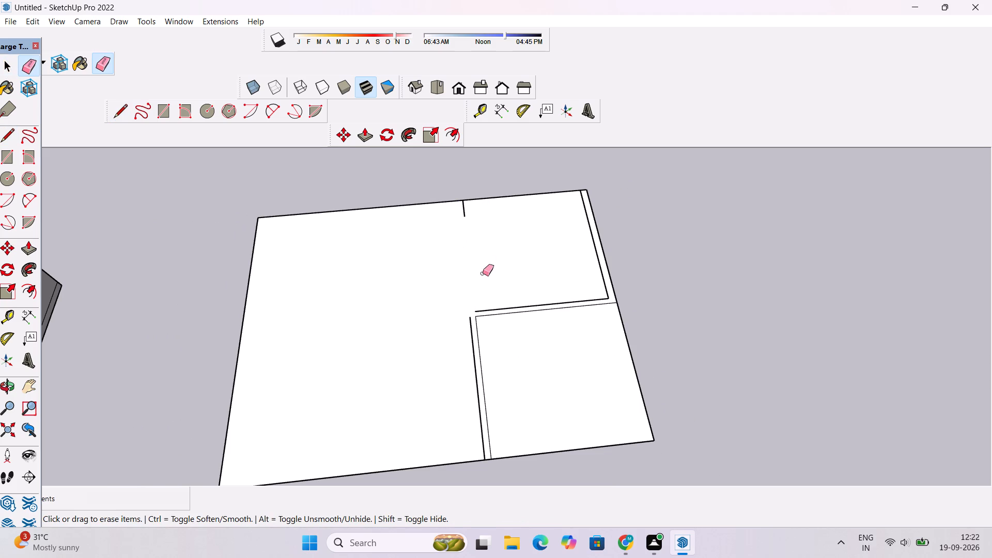
{"action": "left_click_drag", "start_coordinate": [483, 273], "coordinate": [467, 326]}
{"action": "left_click_drag", "start_coordinate": [466, 204], "coordinate": [463, 213]}
{"action": "scroll", "coordinate": [624, 288], "scroll_direction": "up", "scroll_amount": 9}
{"action": "left_click_drag", "start_coordinate": [584, 257], "coordinate": [580, 275]}
{"action": "scroll", "coordinate": [571, 250], "scroll_direction": "down", "scroll_amount": 6}
{"action": "scroll", "coordinate": [572, 284], "scroll_direction": "up", "scroll_amount": 11}
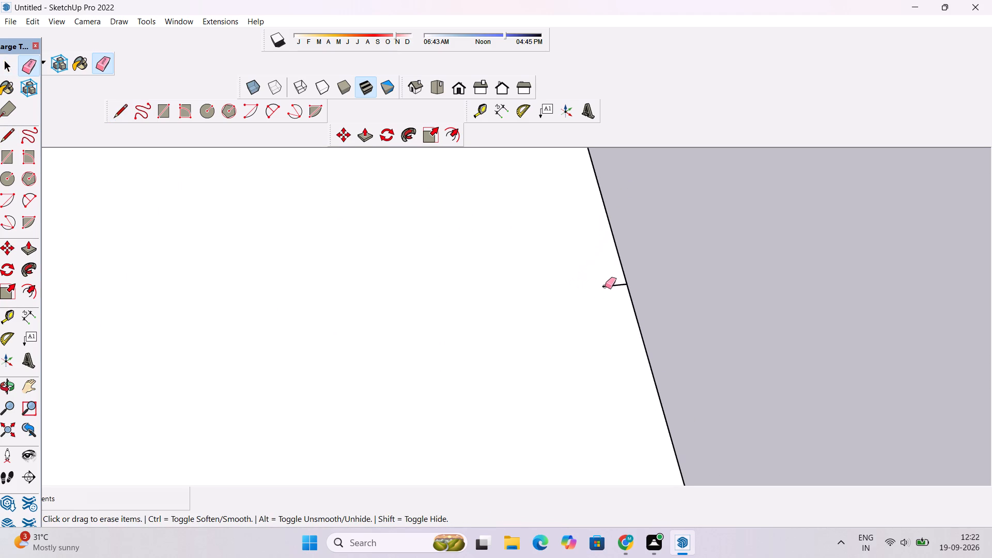
{"action": "left_click_drag", "start_coordinate": [605, 286], "coordinate": [609, 295]}
{"action": "scroll", "coordinate": [433, 263], "scroll_direction": "down", "scroll_amount": 13}
Examine the cleaned rectangular face from above and below, and alongside the original building.
{"action": "key", "text": "o"}
{"action": "left_click_drag", "start_coordinate": [461, 316], "coordinate": [432, 275]}
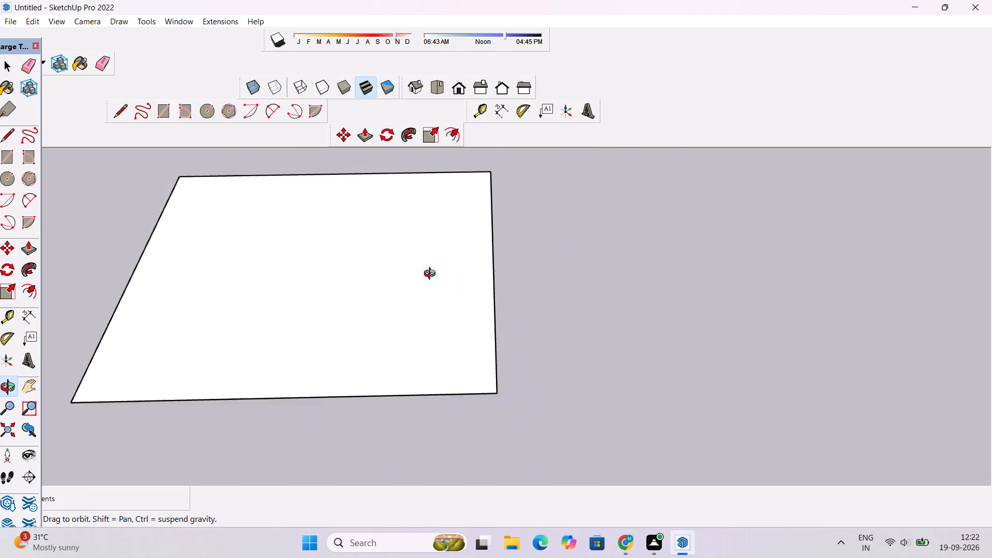
{"action": "left_click_drag", "start_coordinate": [432, 275], "coordinate": [428, 212]}
{"action": "scroll", "coordinate": [429, 210], "scroll_direction": "down", "scroll_amount": 5}
{"action": "left_click_drag", "start_coordinate": [395, 242], "coordinate": [432, 115]}
{"action": "scroll", "coordinate": [421, 253], "scroll_direction": "up", "scroll_amount": 8}
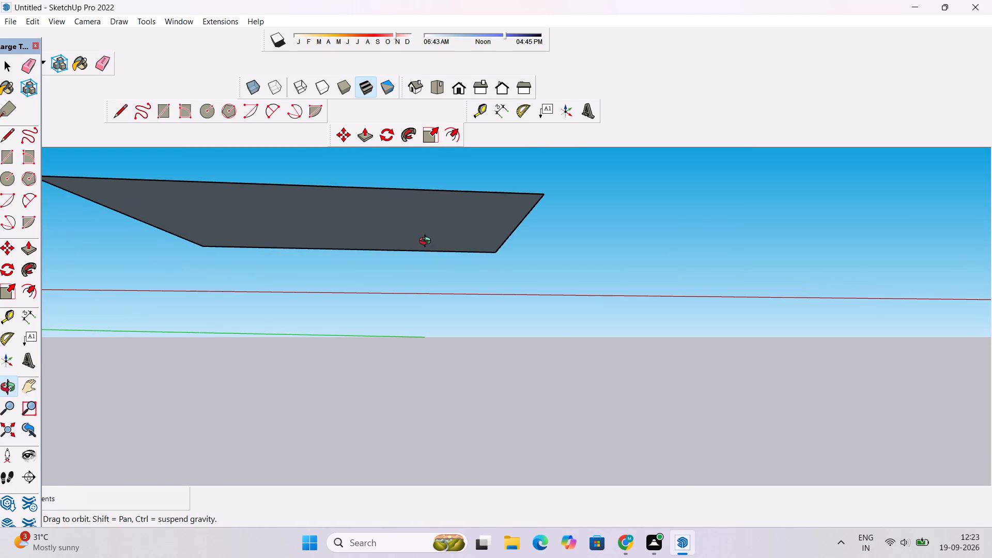
{"action": "left_click_drag", "start_coordinate": [431, 233], "coordinate": [437, 335]}
{"action": "scroll", "coordinate": [435, 283], "scroll_direction": "down", "scroll_amount": 7}
{"action": "left_click_drag", "start_coordinate": [489, 283], "coordinate": [454, 337]}
{"action": "scroll", "coordinate": [442, 321], "scroll_direction": "up", "scroll_amount": 2}
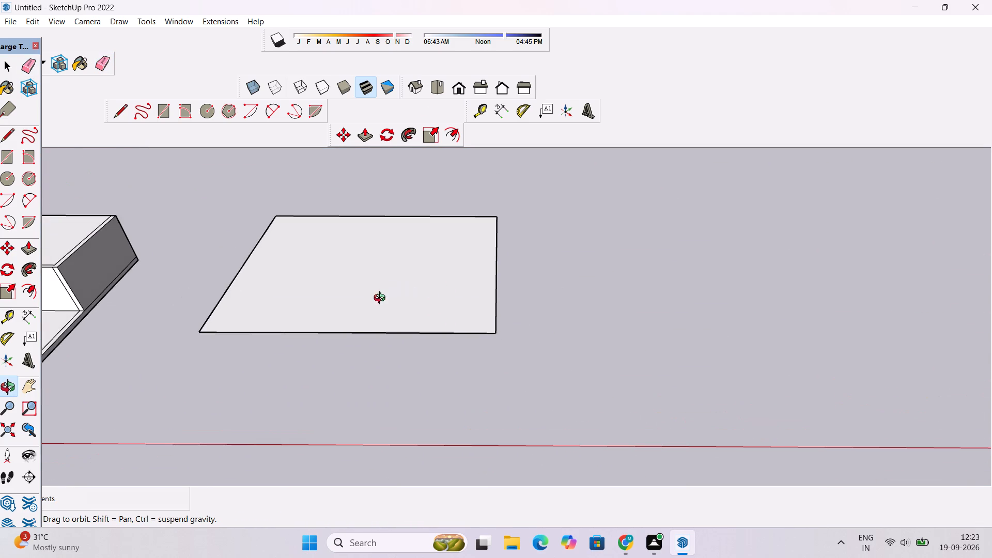
{"action": "scroll", "coordinate": [393, 288], "scroll_direction": "down", "scroll_amount": 4}
{"action": "left_click_drag", "start_coordinate": [393, 289], "coordinate": [519, 326], "text": "shift"}
{"action": "scroll", "coordinate": [520, 319], "scroll_direction": "up", "scroll_amount": 4}
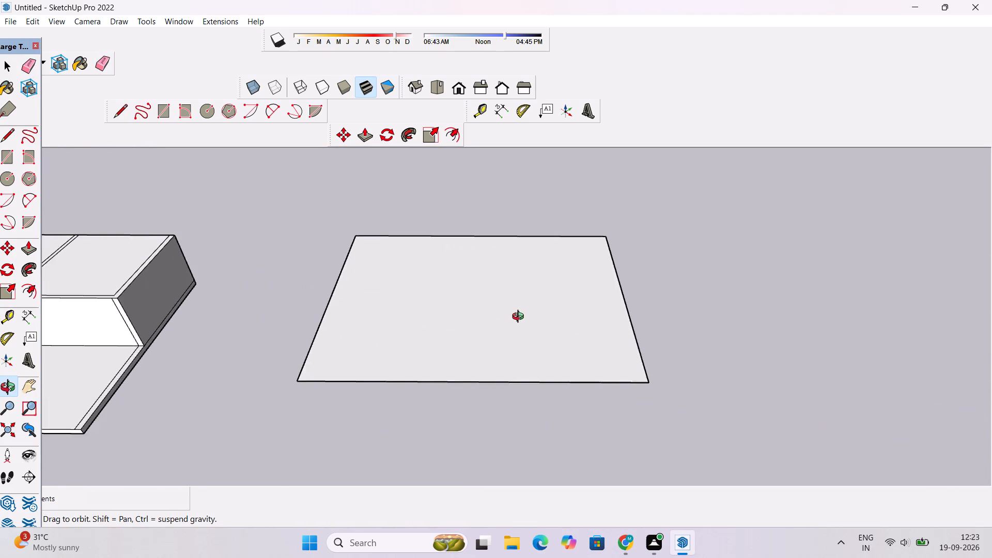
{"action": "left_click_drag", "start_coordinate": [521, 318], "coordinate": [528, 346]}
{"action": "scroll", "coordinate": [525, 346], "scroll_direction": "up", "scroll_amount": 4}
{"action": "scroll", "coordinate": [548, 299], "scroll_direction": "down", "scroll_amount": 8}
{"action": "left_click_drag", "start_coordinate": [545, 307], "coordinate": [534, 353]}
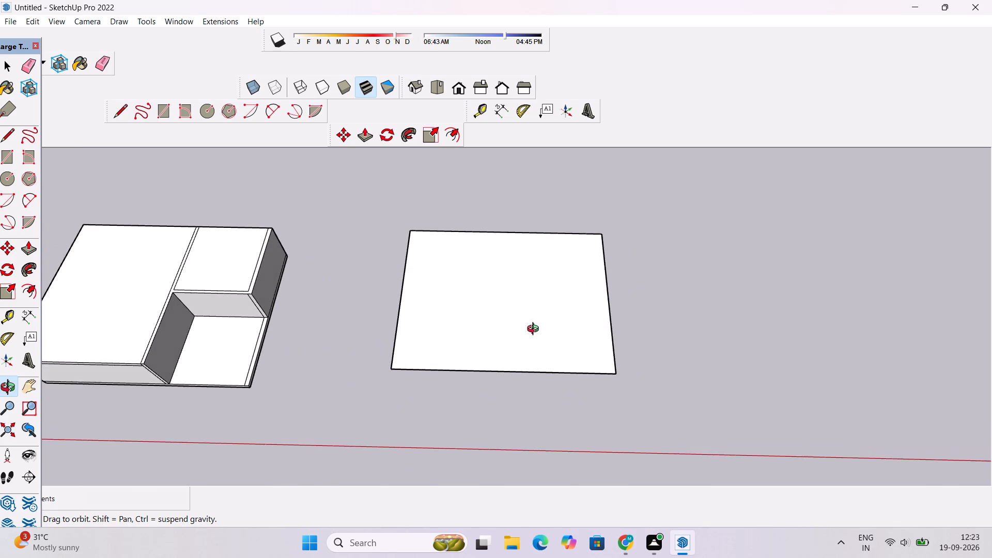
Push/Pull the plain full-footprint rectangle up 1' to form a slab.
{"action": "scroll", "coordinate": [535, 330], "scroll_direction": "up", "scroll_amount": 3}
{"action": "left_click_drag", "start_coordinate": [535, 330], "coordinate": [572, 332], "text": "shift"}
{"action": "key", "text": "p"}
{"action": "left_click", "coordinate": [523, 335]}
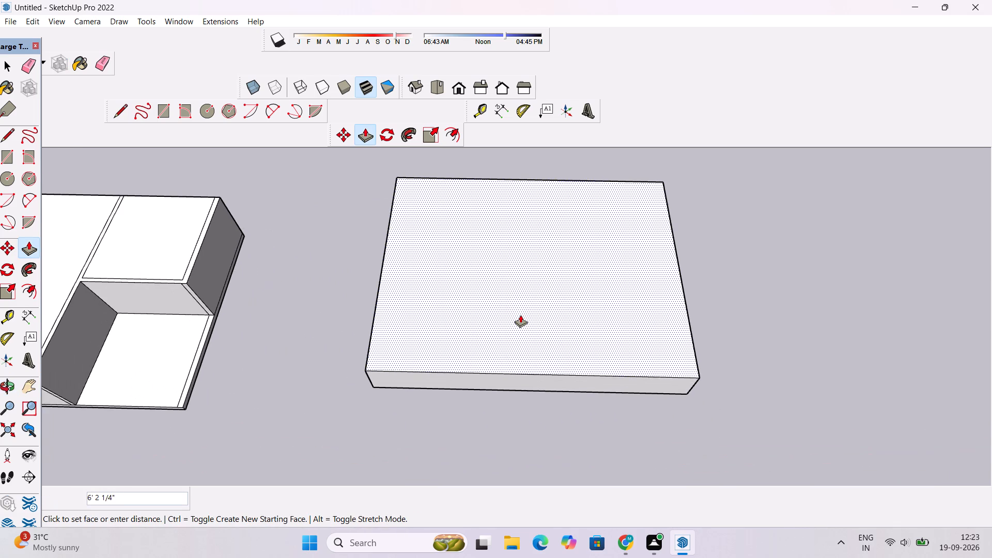
{"action": "type", "text": "1'"}
{"action": "key", "text": "Return"}
{"action": "scroll", "coordinate": [442, 307], "scroll_direction": "down", "scroll_amount": 2}
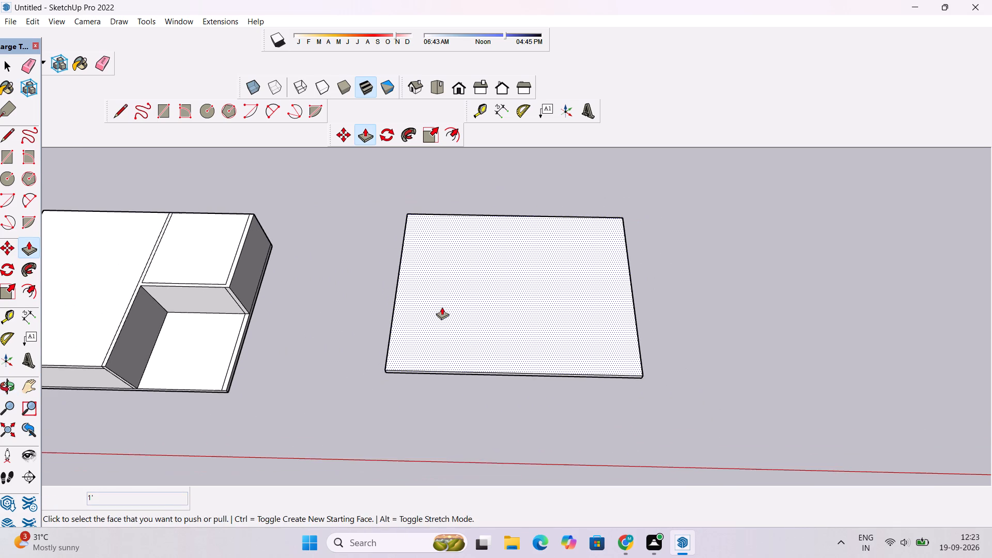
Examine the thickened slab's edges and its proportions beside the original building.
{"action": "key", "text": "o"}
{"action": "scroll", "coordinate": [442, 307], "scroll_direction": "down", "scroll_amount": 5}
{"action": "left_click_drag", "start_coordinate": [416, 376], "coordinate": [437, 238]}
{"action": "scroll", "coordinate": [436, 262], "scroll_direction": "up", "scroll_amount": 4}
{"action": "left_click_drag", "start_coordinate": [454, 319], "coordinate": [423, 322]}
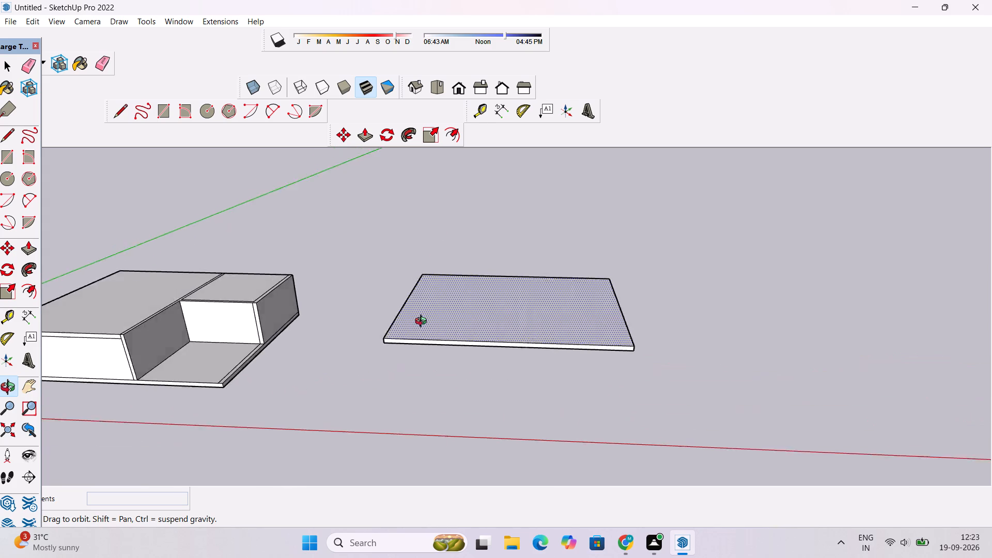
{"action": "left_click_drag", "start_coordinate": [423, 322], "coordinate": [389, 300]}
{"action": "scroll", "coordinate": [389, 300], "scroll_direction": "up", "scroll_amount": 2}
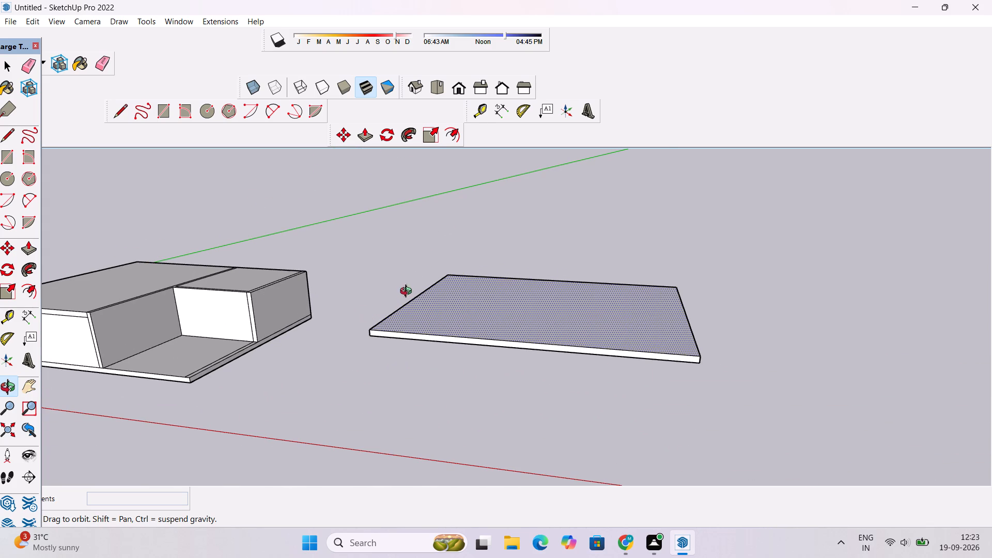
{"action": "scroll", "coordinate": [376, 314], "scroll_direction": "down", "scroll_amount": 2}
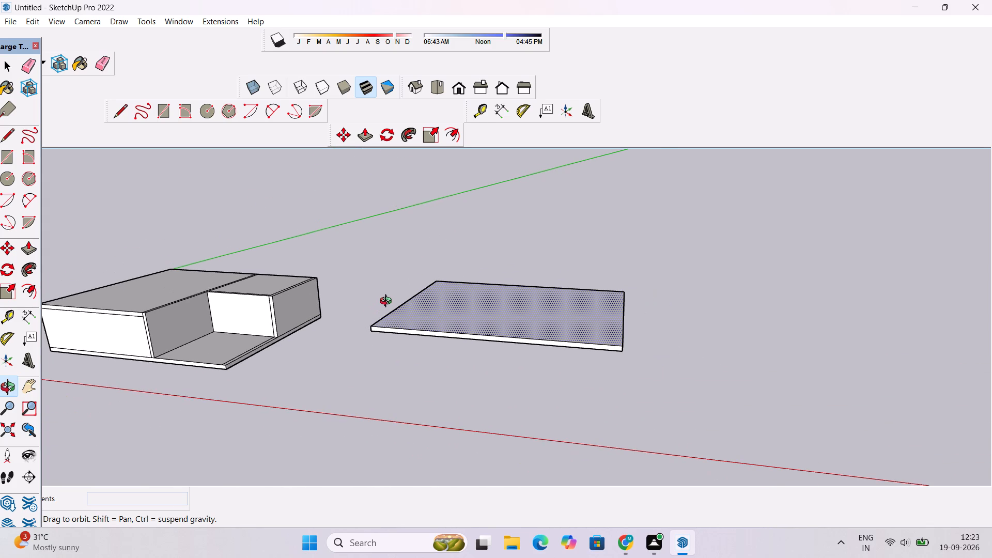
{"action": "scroll", "coordinate": [388, 302], "scroll_direction": "up", "scroll_amount": 3}
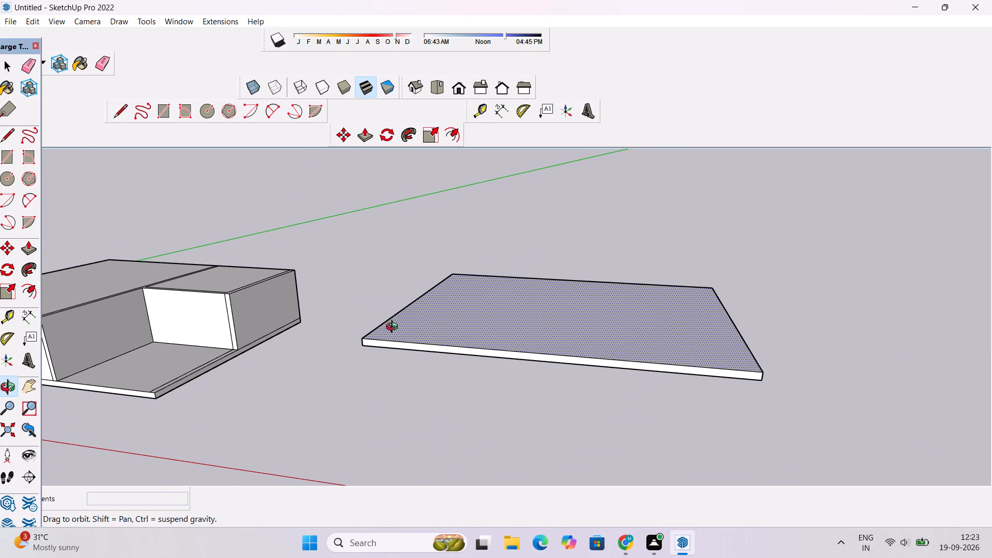
{"action": "left_click_drag", "start_coordinate": [394, 328], "coordinate": [425, 333]}
{"action": "scroll", "coordinate": [425, 333], "scroll_direction": "up", "scroll_amount": 2}
{"action": "left_click_drag", "start_coordinate": [425, 333], "coordinate": [584, 286], "text": "shift"}
{"action": "scroll", "coordinate": [585, 286], "scroll_direction": "down", "scroll_amount": 6}
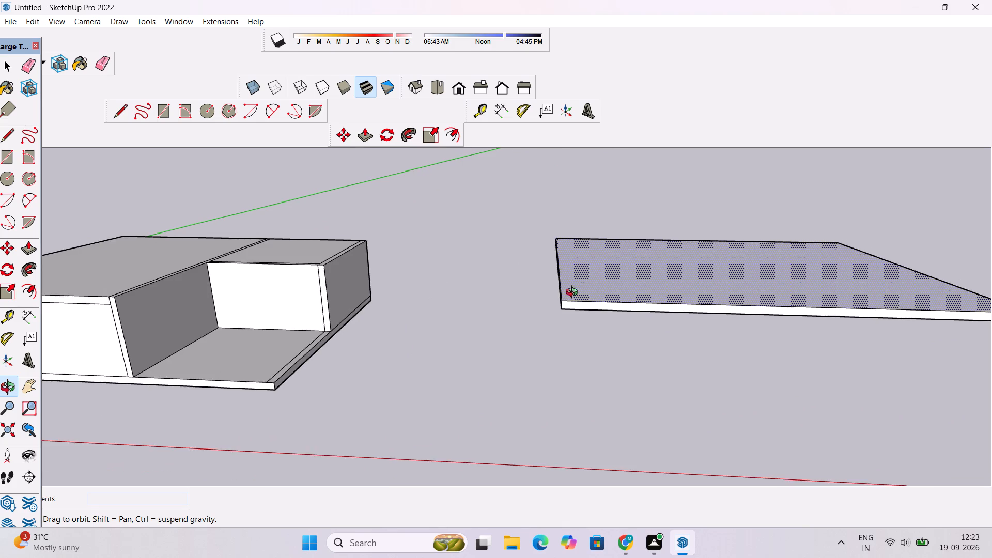
{"action": "left_click_drag", "start_coordinate": [572, 295], "coordinate": [567, 346]}
{"action": "scroll", "coordinate": [567, 346], "scroll_direction": "down", "scroll_amount": 6}
{"action": "left_click_drag", "start_coordinate": [539, 346], "coordinate": [603, 308]}
Select the whole separate slab with all its faces and edges and make it a group.
{"action": "key", "text": "space"}
{"action": "double_click", "coordinate": [649, 287]}
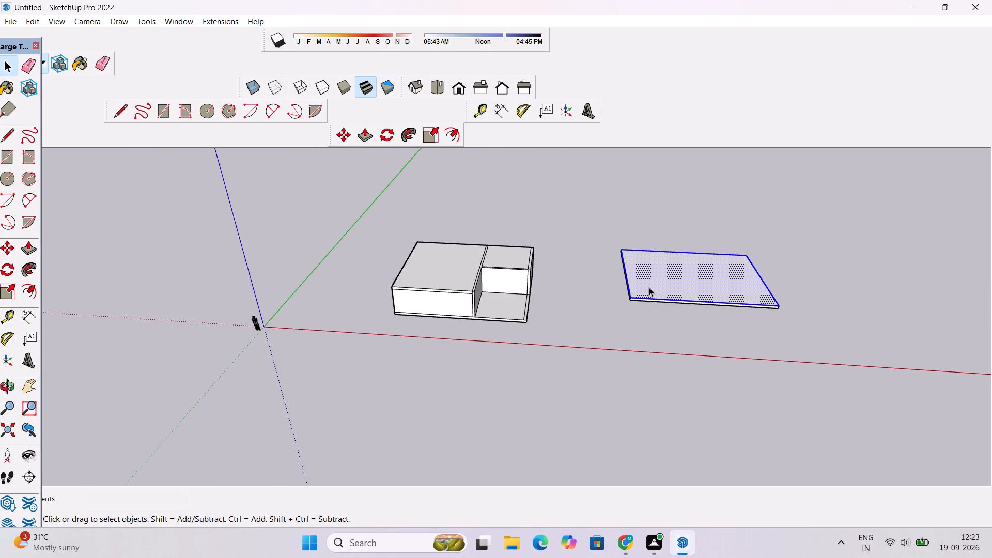
{"action": "left_click", "coordinate": [601, 221]}
{"action": "triple_click", "coordinate": [641, 283]}
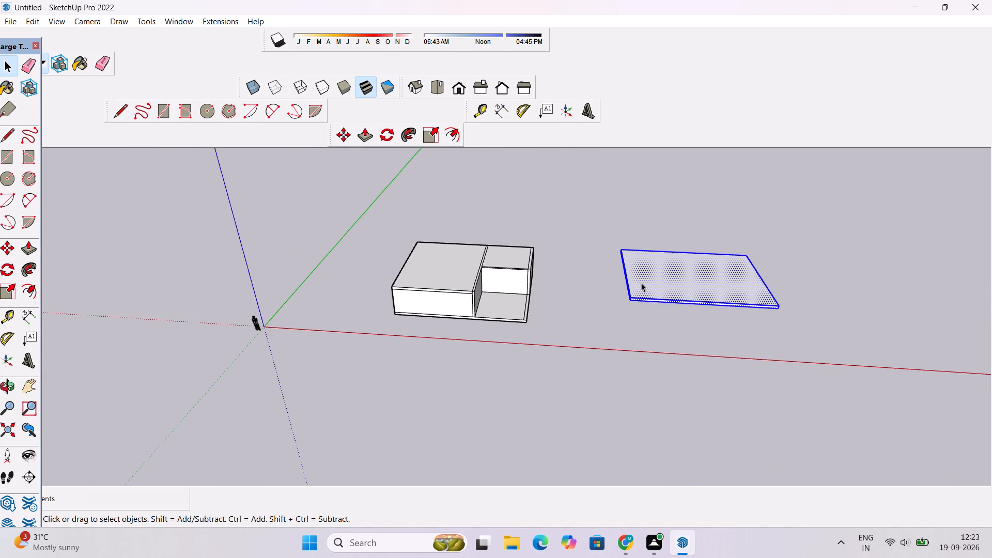
{"action": "right_click", "coordinate": [641, 283]}
{"action": "left_click", "coordinate": [663, 391]}
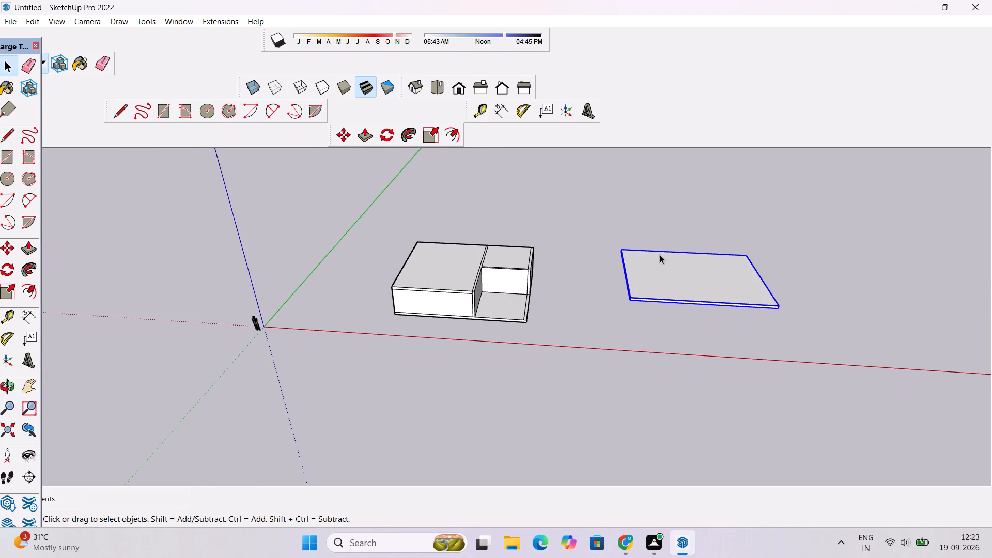
Copy the grouped slab onto the building, placing its bottom back corner on the matching back corner of the main roof.
{"action": "key", "text": "m"}
{"action": "scroll", "coordinate": [639, 269], "scroll_direction": "up", "scroll_amount": 4}
{"action": "scroll", "coordinate": [533, 236], "scroll_direction": "up", "scroll_amount": 14}
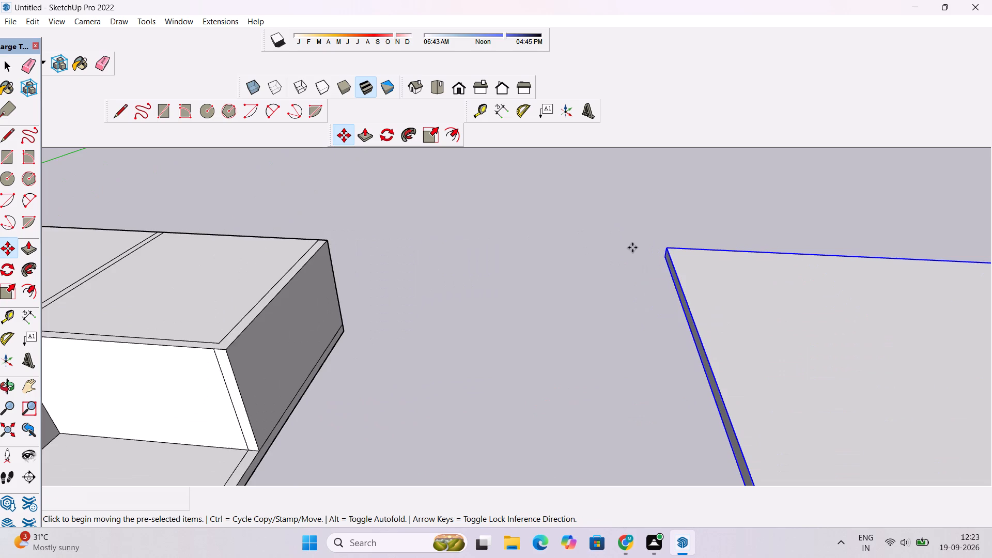
{"action": "scroll", "coordinate": [632, 247], "scroll_direction": "up", "scroll_amount": 10}
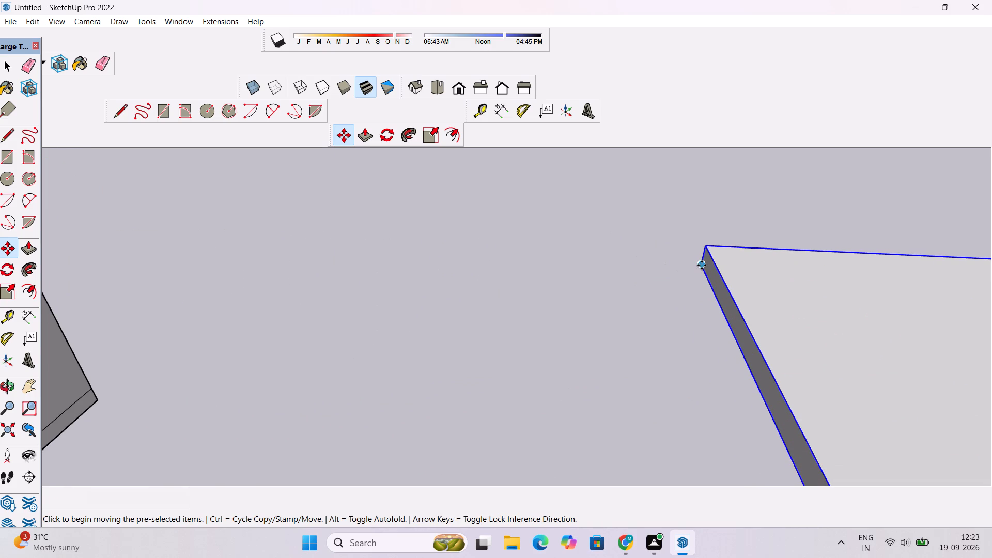
{"action": "left_click", "coordinate": [702, 265]}
{"action": "scroll", "coordinate": [672, 263], "scroll_direction": "down", "scroll_amount": 18}
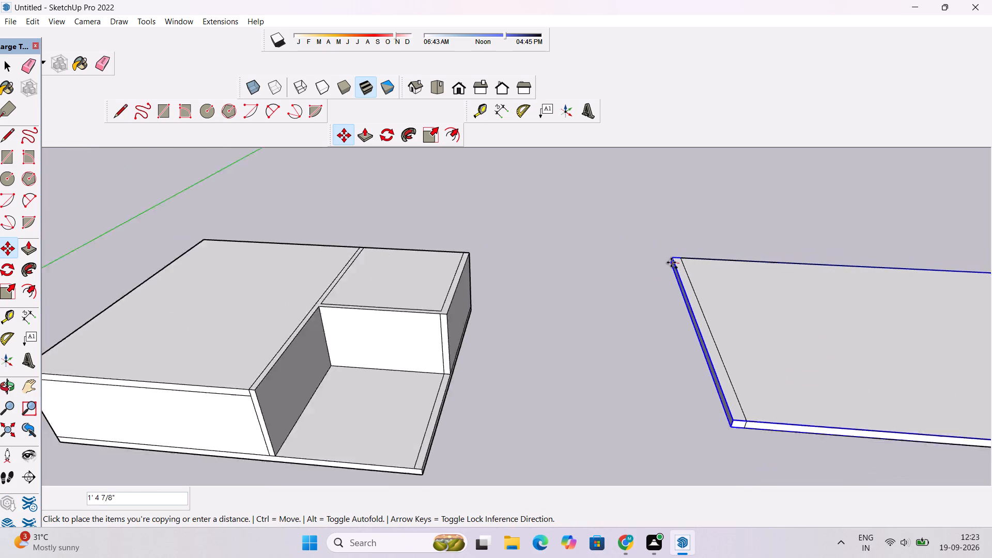
{"action": "scroll", "coordinate": [671, 262], "scroll_direction": "down", "scroll_amount": 5}
{"action": "scroll", "coordinate": [361, 227], "scroll_direction": "up", "scroll_amount": 17}
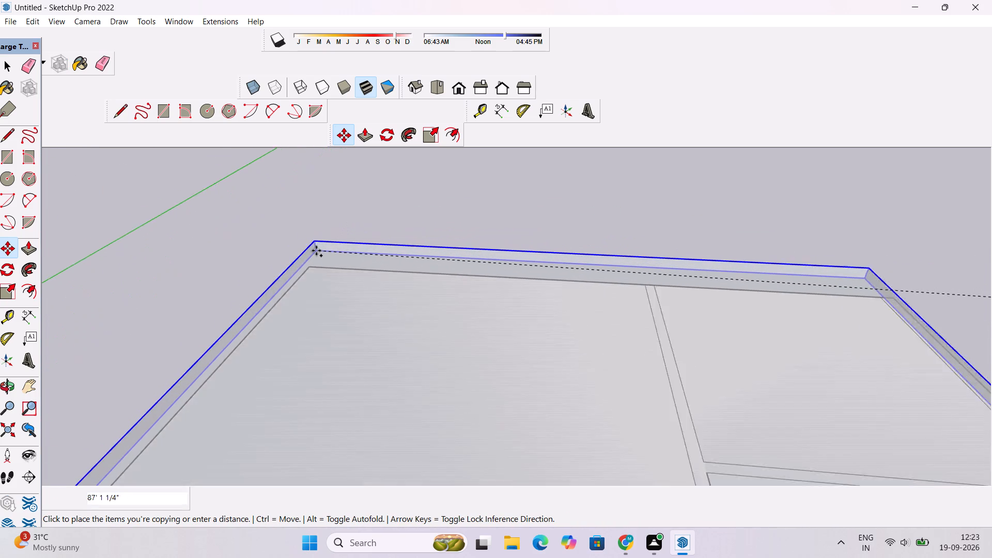
{"action": "scroll", "coordinate": [316, 251], "scroll_direction": "up", "scroll_amount": 14}
{"action": "scroll", "coordinate": [289, 277], "scroll_direction": "down", "scroll_amount": 4}
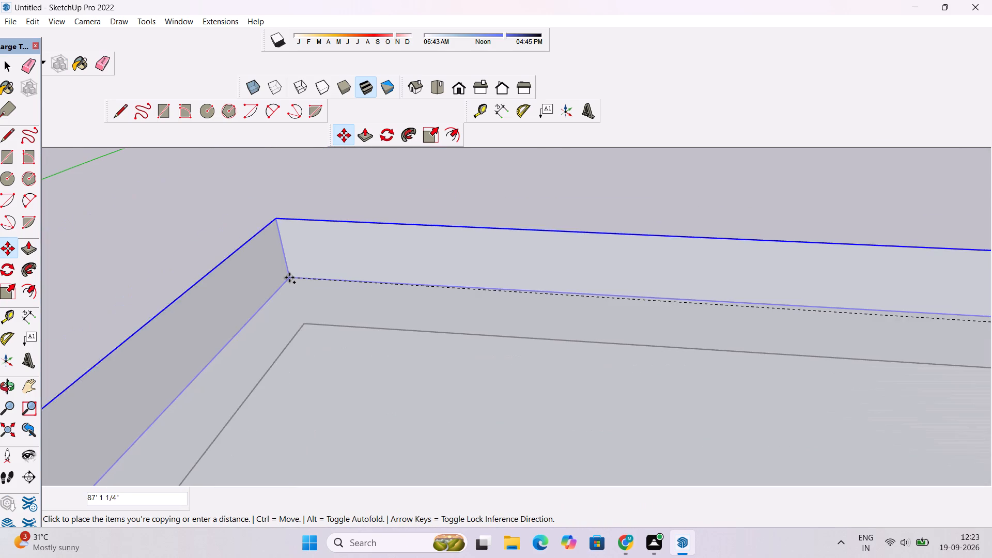
{"action": "scroll", "coordinate": [309, 321], "scroll_direction": "up", "scroll_amount": 4}
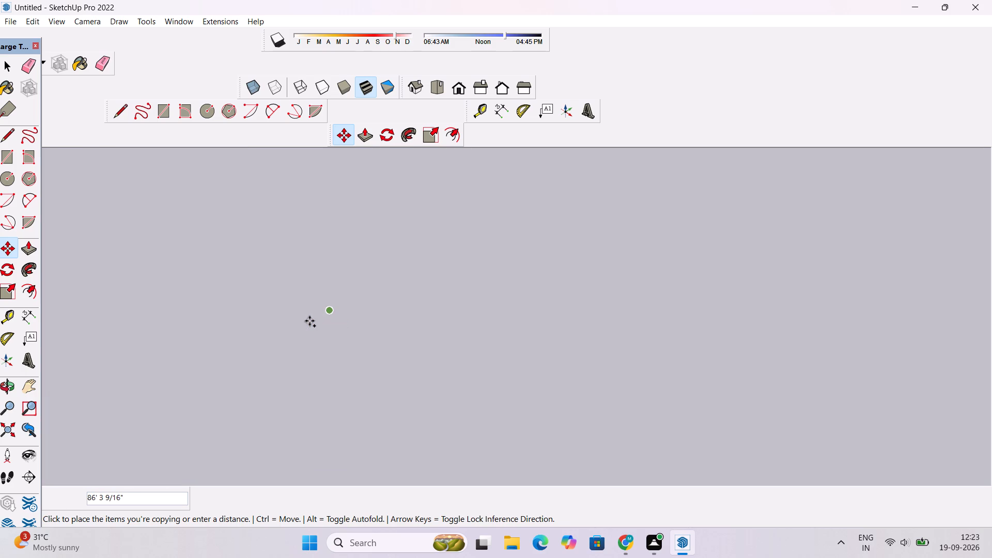
{"action": "scroll", "coordinate": [309, 321], "scroll_direction": "down", "scroll_amount": 4}
{"action": "left_click", "coordinate": [303, 324]}
{"action": "scroll", "coordinate": [292, 285], "scroll_direction": "down", "scroll_amount": 6}
{"action": "key", "text": "space"}
Examine from the front how the copied slab sits on the building and covers the open corner.
{"action": "type", "text": "o"}
{"action": "scroll", "coordinate": [291, 256], "scroll_direction": "down", "scroll_amount": 11}
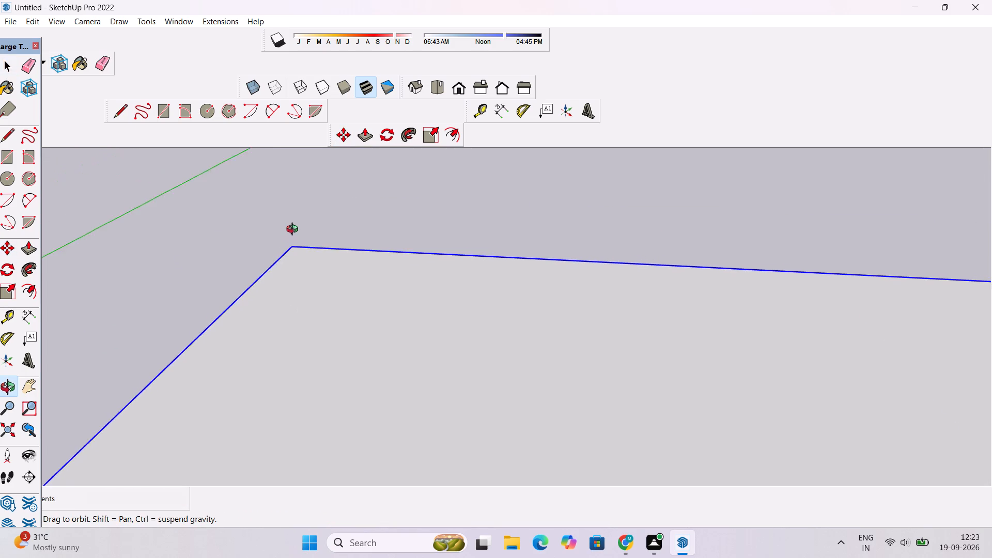
{"action": "scroll", "coordinate": [295, 230], "scroll_direction": "down", "scroll_amount": 17}
{"action": "left_click_drag", "start_coordinate": [302, 334], "coordinate": [323, 212]}
{"action": "scroll", "coordinate": [326, 223], "scroll_direction": "up", "scroll_amount": 6}
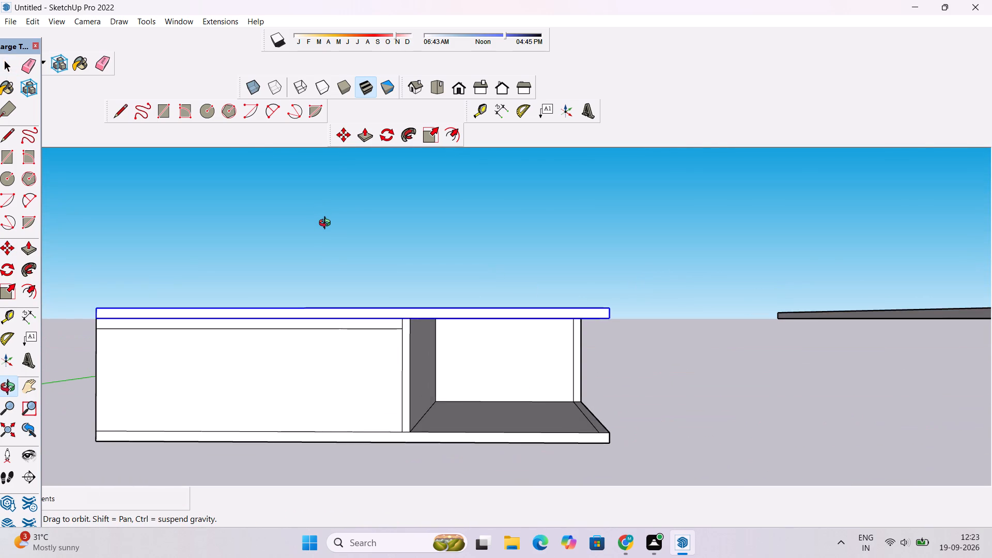
{"action": "scroll", "coordinate": [327, 224], "scroll_direction": "down", "scroll_amount": 5}
{"action": "left_click_drag", "start_coordinate": [327, 224], "coordinate": [327, 242]}
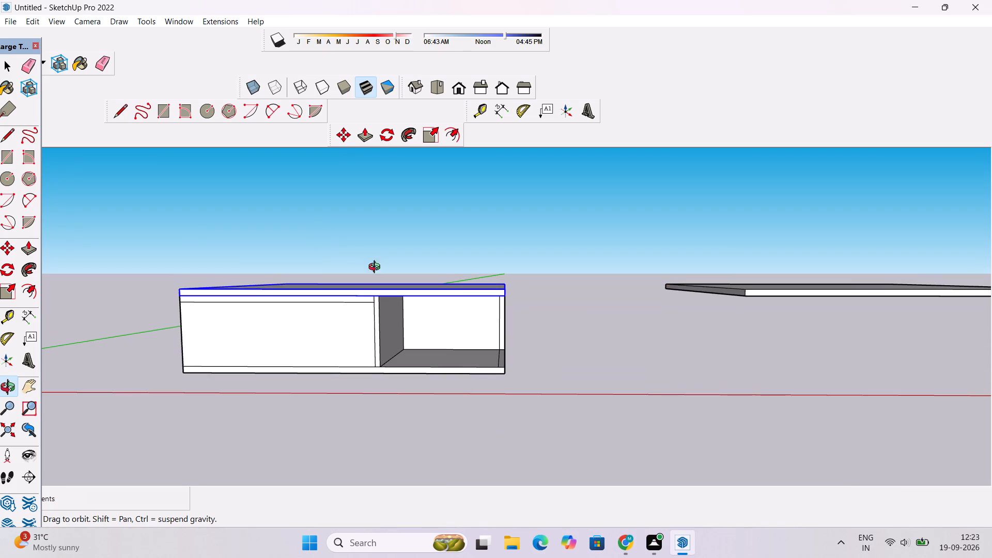
{"action": "left_click_drag", "start_coordinate": [375, 272], "coordinate": [355, 285]}
{"action": "scroll", "coordinate": [313, 284], "scroll_direction": "up", "scroll_amount": 3}
{"action": "left_click_drag", "start_coordinate": [294, 299], "coordinate": [358, 280], "text": "shift"}
{"action": "scroll", "coordinate": [359, 279], "scroll_direction": "down", "scroll_amount": 6}
{"action": "left_click_drag", "start_coordinate": [326, 297], "coordinate": [342, 293]}
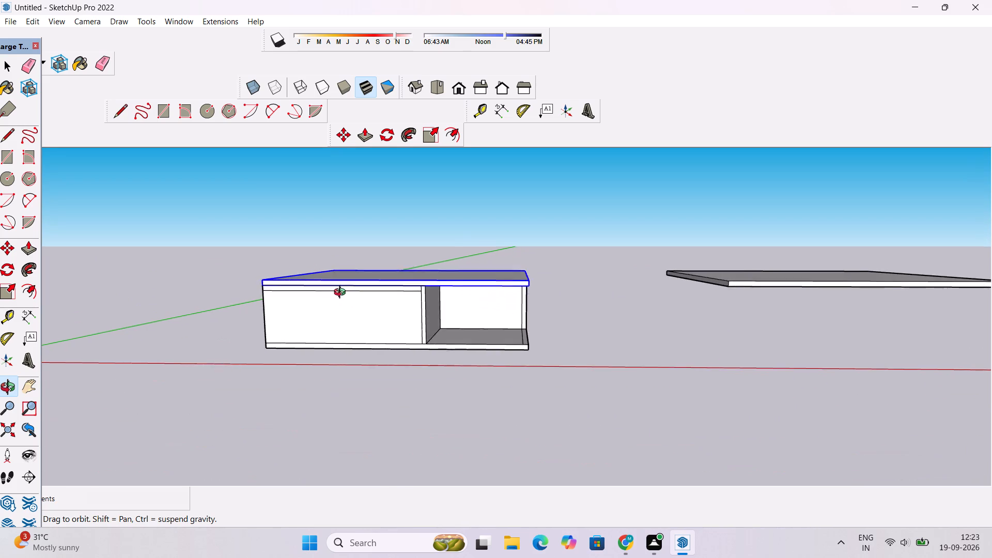
{"action": "left_click_drag", "start_coordinate": [342, 293], "coordinate": [343, 293]}
{"action": "scroll", "coordinate": [343, 293], "scroll_direction": "up", "scroll_amount": 4}
{"action": "left_click_drag", "start_coordinate": [367, 292], "coordinate": [413, 292], "text": "shift"}
Explode the copied slab group on top of the building.
{"action": "key", "text": "space"}
{"action": "left_click", "coordinate": [321, 245]}
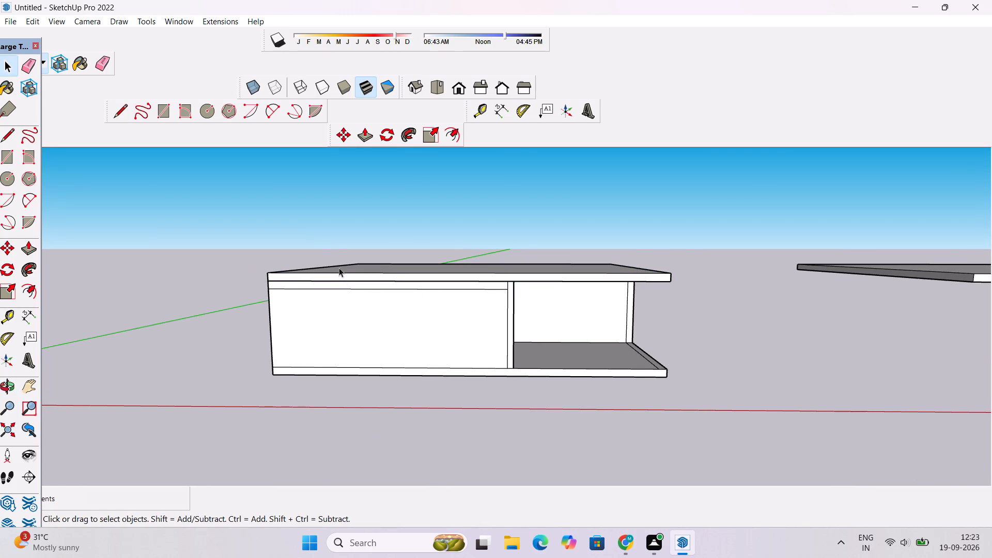
{"action": "left_click", "coordinate": [348, 278]}
{"action": "right_click", "coordinate": [348, 278]}
{"action": "left_click", "coordinate": [384, 358]}
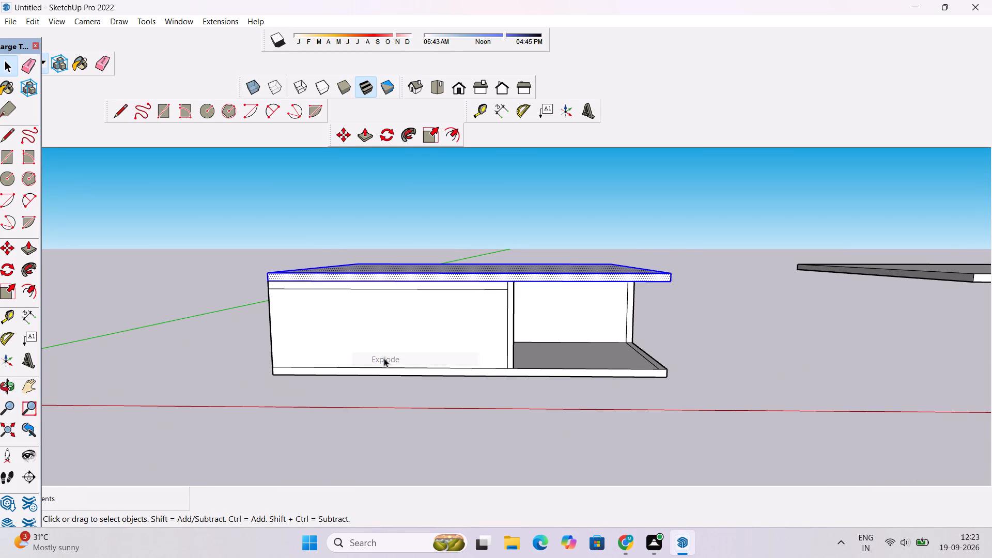
{"action": "scroll", "coordinate": [375, 305], "scroll_direction": "up", "scroll_amount": 3}
{"action": "left_click", "coordinate": [422, 234]}
Erase the two horizontal seam lines under the roof slab and the vertical wall-strip line on the front face.
{"action": "scroll", "coordinate": [400, 278], "scroll_direction": "up", "scroll_amount": 2}
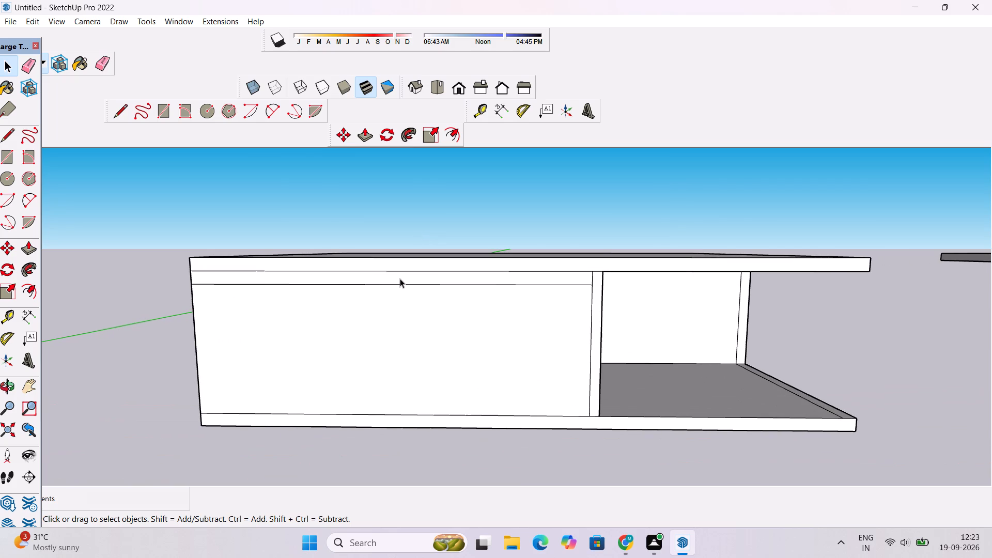
{"action": "key", "text": "e"}
{"action": "scroll", "coordinate": [367, 277], "scroll_direction": "down", "scroll_amount": 6}
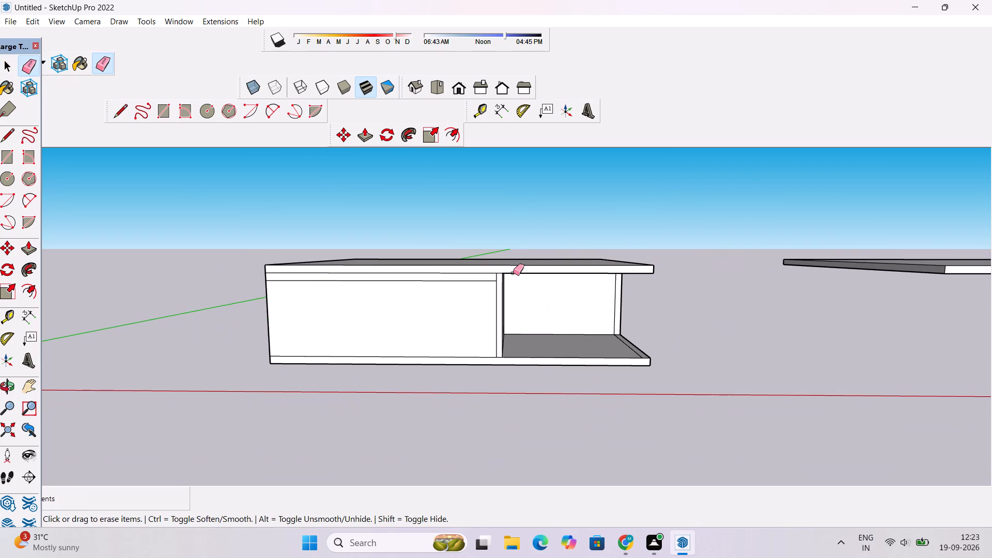
{"action": "scroll", "coordinate": [513, 273], "scroll_direction": "up", "scroll_amount": 3}
{"action": "scroll", "coordinate": [454, 289], "scroll_direction": "up", "scroll_amount": 7}
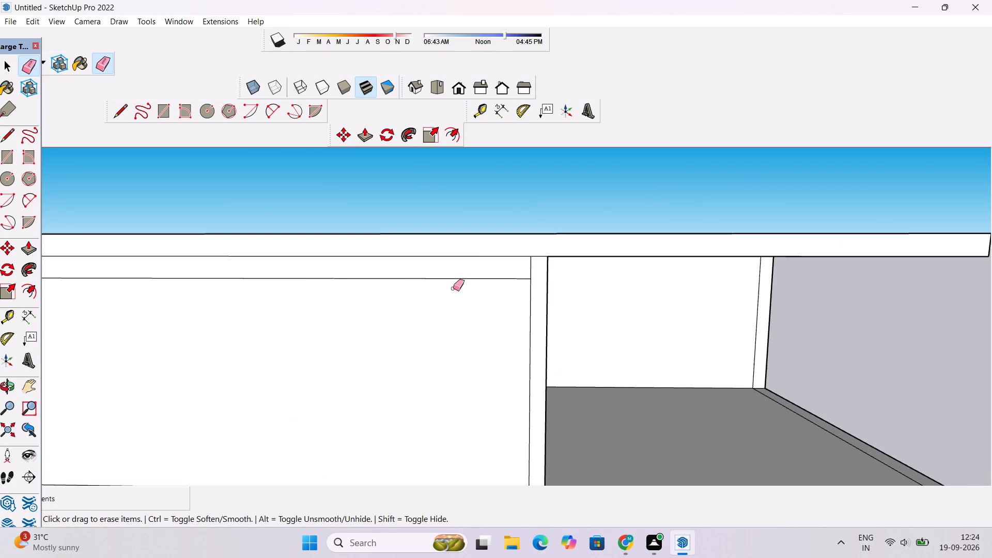
{"action": "left_click_drag", "start_coordinate": [497, 253], "coordinate": [504, 276]}
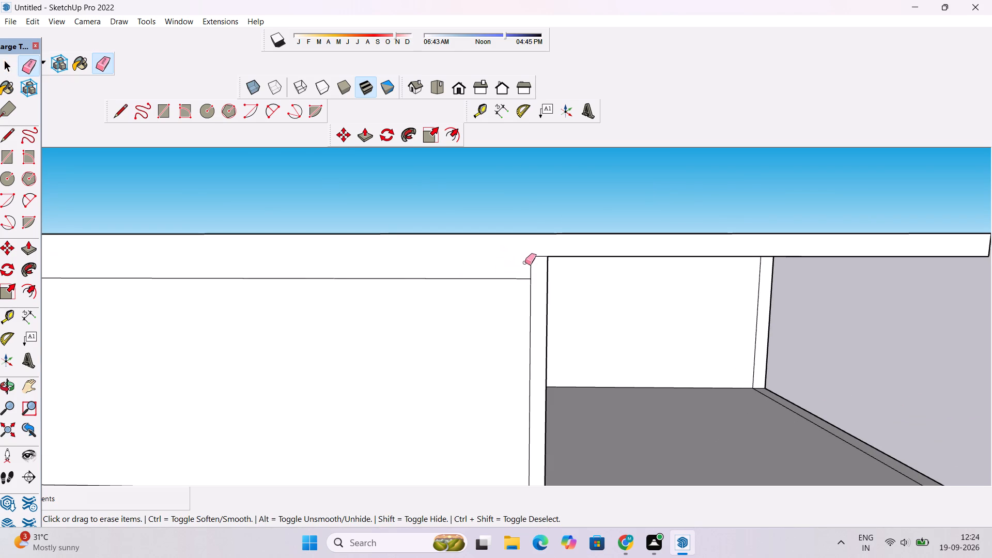
{"action": "left_click_drag", "start_coordinate": [536, 254], "coordinate": [523, 280]}
{"action": "left_click_drag", "start_coordinate": [534, 260], "coordinate": [535, 272]}
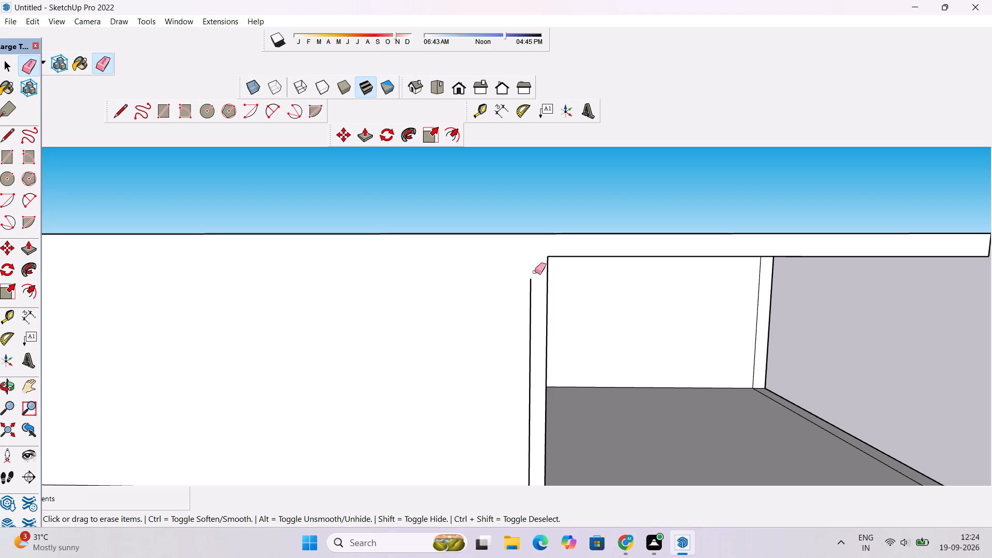
{"action": "left_click_drag", "start_coordinate": [535, 272], "coordinate": [525, 291]}
Erase the floor-slab seam line along the bottom of the front wall, including the short stub by the open corner.
{"action": "scroll", "coordinate": [464, 253], "scroll_direction": "down", "scroll_amount": 10}
{"action": "scroll", "coordinate": [424, 327], "scroll_direction": "up", "scroll_amount": 5}
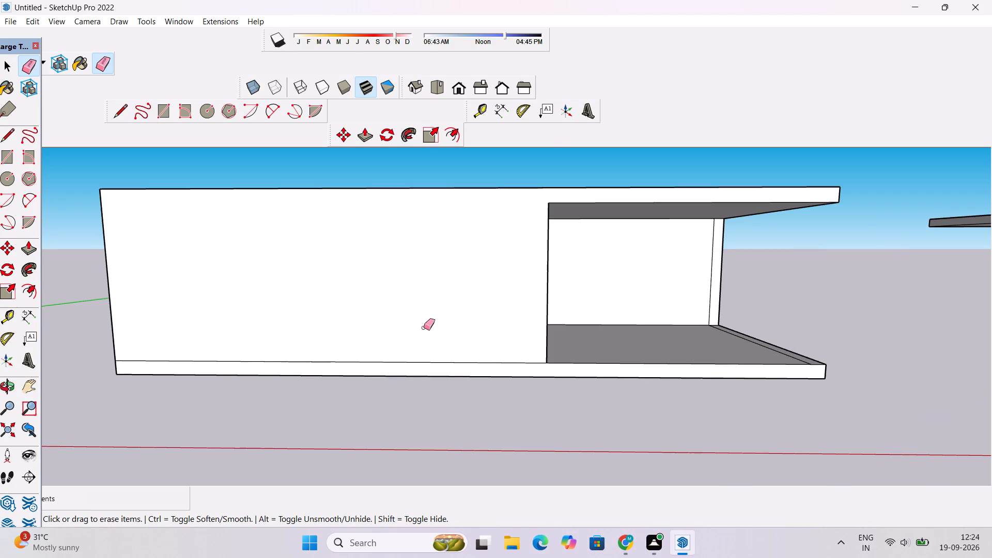
{"action": "left_click_drag", "start_coordinate": [463, 345], "coordinate": [469, 363]}
{"action": "scroll", "coordinate": [542, 374], "scroll_direction": "up", "scroll_amount": 2}
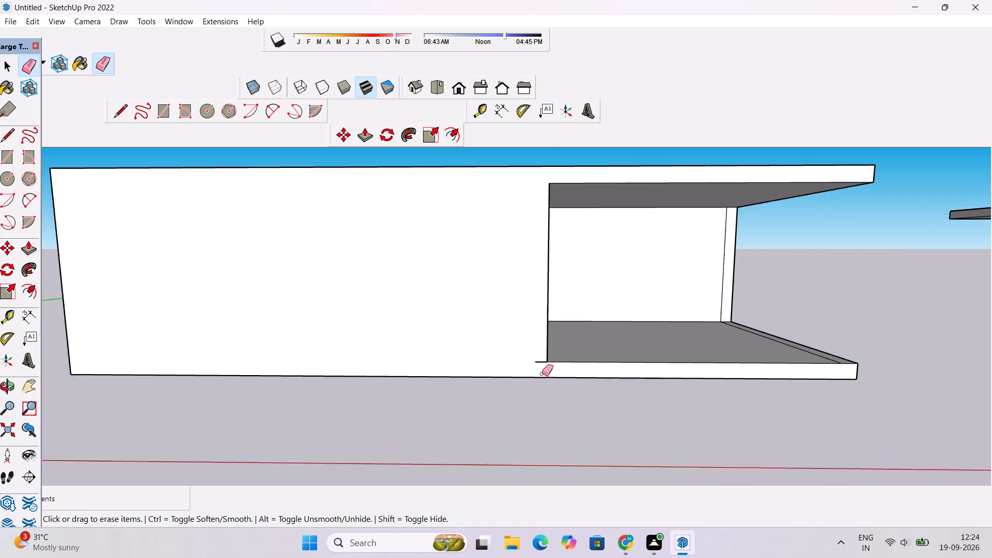
{"action": "scroll", "coordinate": [542, 374], "scroll_direction": "up", "scroll_amount": 3}
{"action": "left_click_drag", "start_coordinate": [542, 352], "coordinate": [543, 364]}
{"action": "scroll", "coordinate": [450, 336], "scroll_direction": "down", "scroll_amount": 3}
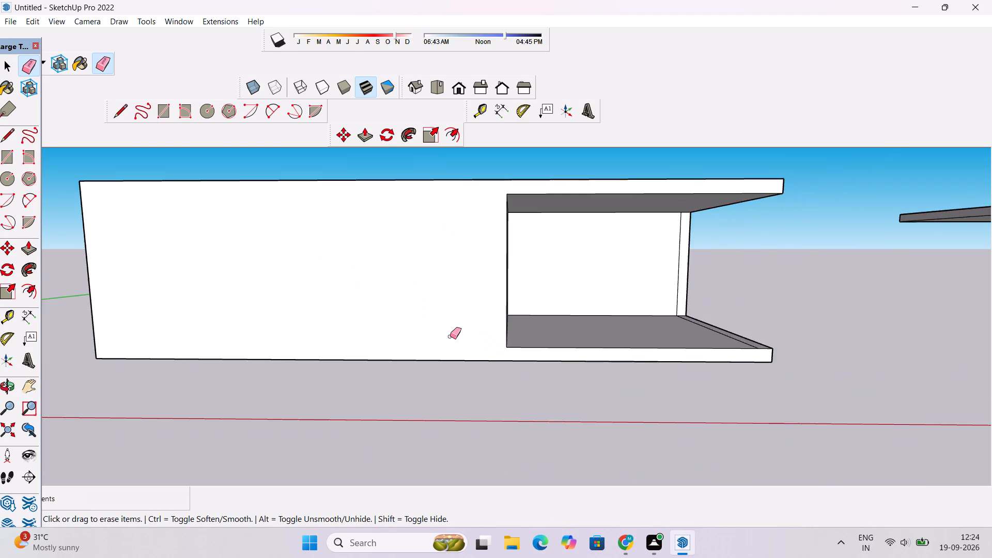
{"action": "scroll", "coordinate": [450, 336], "scroll_direction": "down", "scroll_amount": 6}
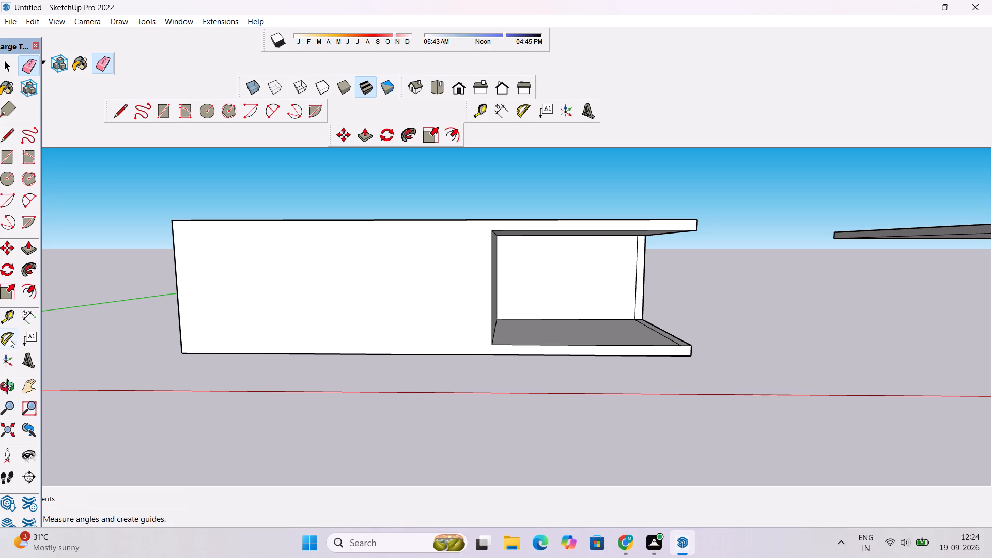
Examine the roofed building from above and the front, including the covered open corner and the spare slab.
{"action": "left_click", "coordinate": [1, 383]}
{"action": "left_click_drag", "start_coordinate": [372, 216], "coordinate": [319, 291]}
{"action": "scroll", "coordinate": [318, 281], "scroll_direction": "down", "scroll_amount": 12}
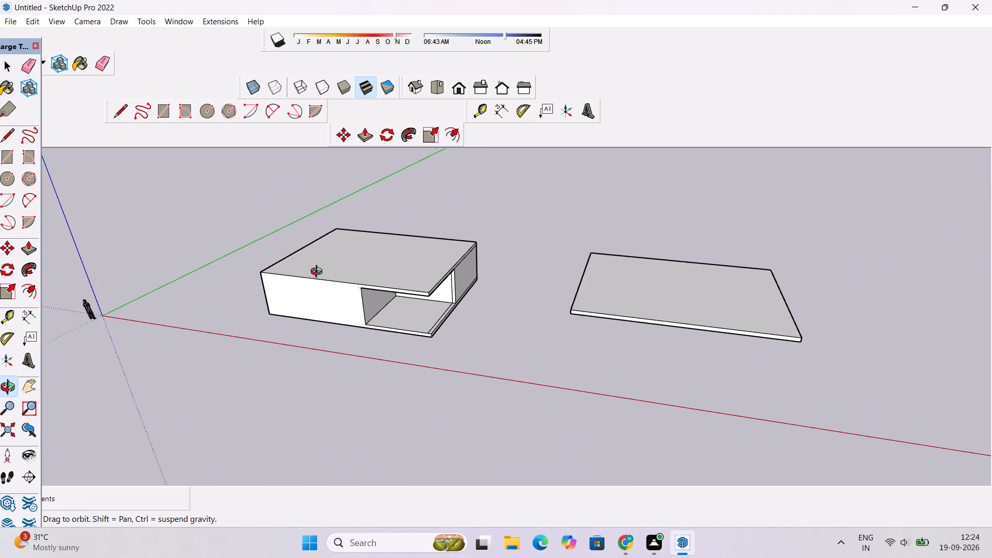
{"action": "left_click_drag", "start_coordinate": [438, 320], "coordinate": [431, 244]}
{"action": "scroll", "coordinate": [432, 243], "scroll_direction": "up", "scroll_amount": 6}
{"action": "scroll", "coordinate": [428, 247], "scroll_direction": "down", "scroll_amount": 6}
{"action": "left_click_drag", "start_coordinate": [391, 268], "coordinate": [412, 269]}
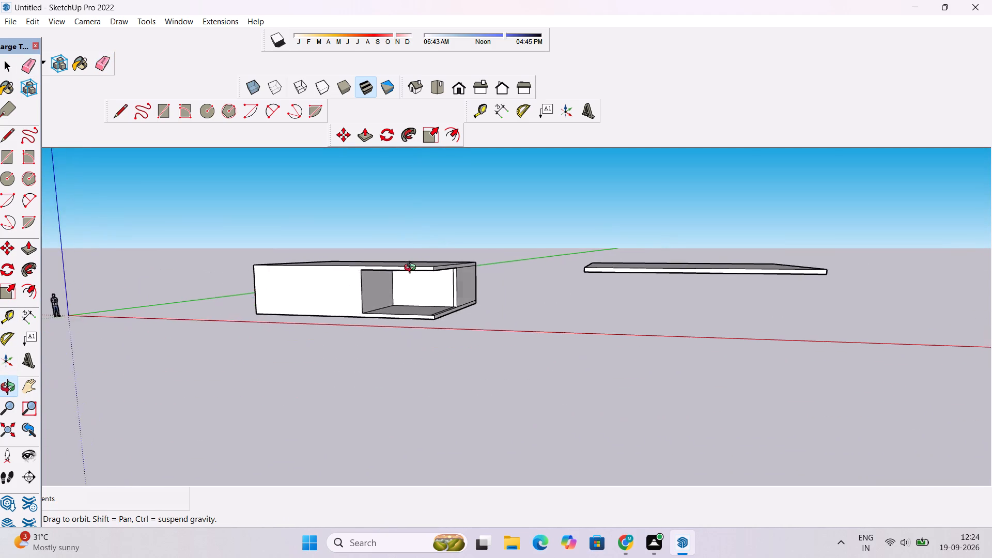
{"action": "left_click_drag", "start_coordinate": [412, 269], "coordinate": [486, 233]}
{"action": "scroll", "coordinate": [470, 254], "scroll_direction": "up", "scroll_amount": 4}
{"action": "left_click_drag", "start_coordinate": [468, 261], "coordinate": [460, 314]}
{"action": "scroll", "coordinate": [460, 314], "scroll_direction": "up", "scroll_amount": 2}
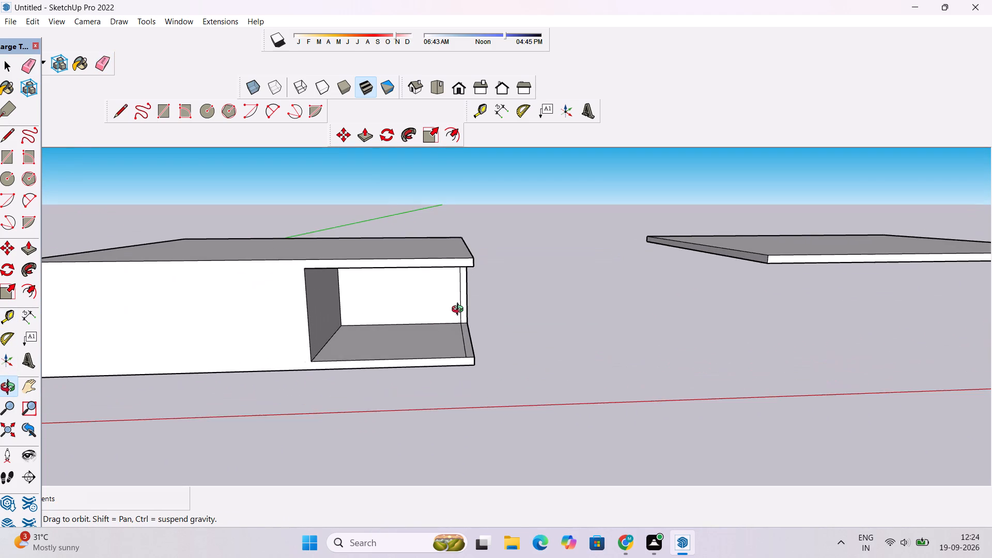
{"action": "scroll", "coordinate": [460, 311], "scroll_direction": "down", "scroll_amount": 5}
{"action": "left_click_drag", "start_coordinate": [323, 296], "coordinate": [378, 284], "text": "shift"}
{"action": "scroll", "coordinate": [378, 284], "scroll_direction": "down", "scroll_amount": 2}
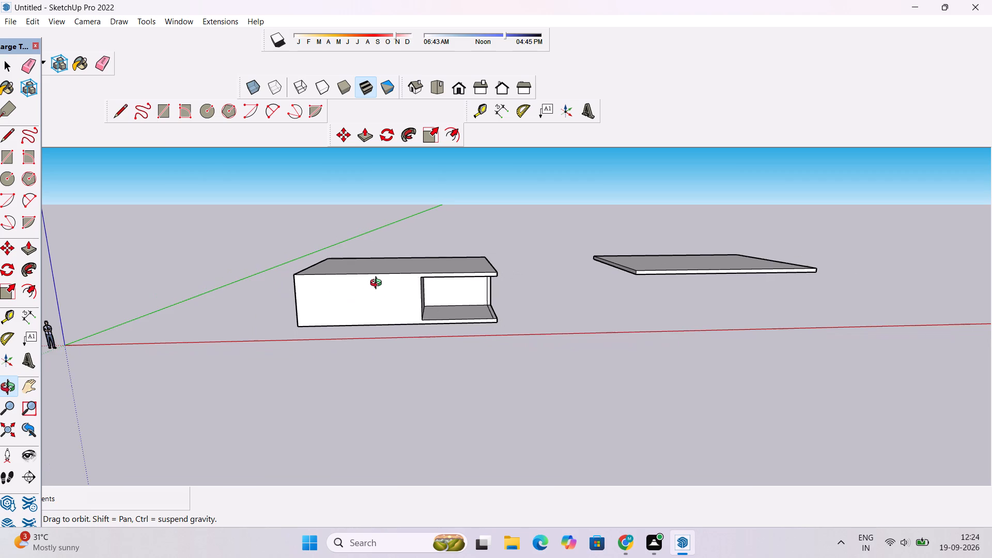
Erase the three horizontal slab seam lines across the closed side wall opposite the open corner.
{"action": "left_click_drag", "start_coordinate": [377, 282], "coordinate": [377, 292], "text": "shift"}
{"action": "scroll", "coordinate": [377, 292], "scroll_direction": "up", "scroll_amount": 4}
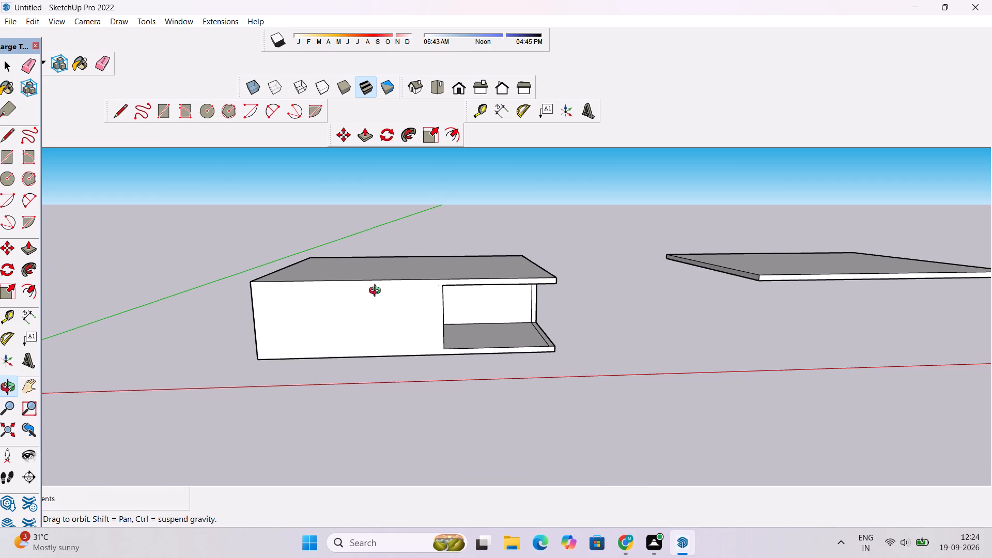
{"action": "scroll", "coordinate": [377, 292], "scroll_direction": "down", "scroll_amount": 5}
{"action": "scroll", "coordinate": [350, 302], "scroll_direction": "up", "scroll_amount": 1}
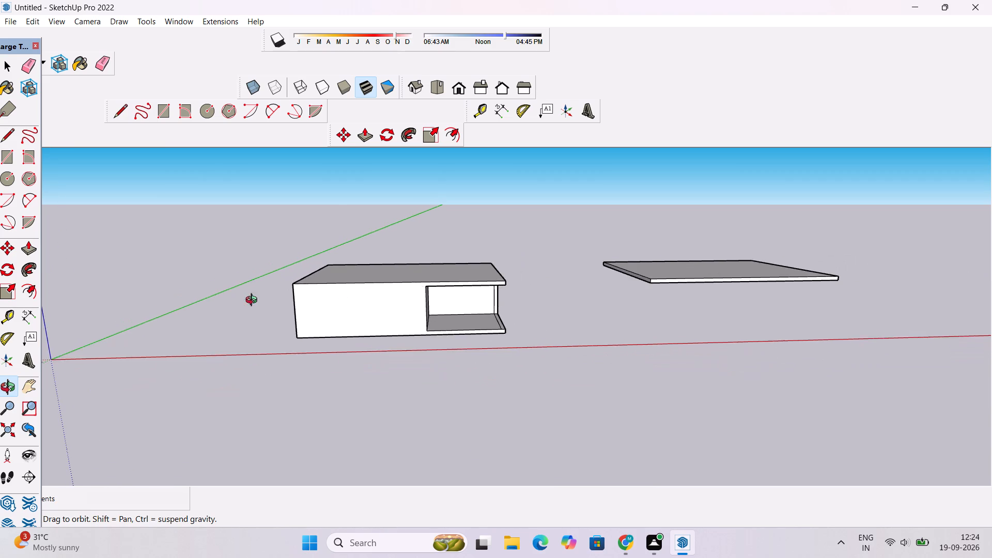
{"action": "left_click_drag", "start_coordinate": [254, 301], "coordinate": [462, 303]}
{"action": "scroll", "coordinate": [374, 333], "scroll_direction": "up", "scroll_amount": 5}
{"action": "left_click_drag", "start_coordinate": [364, 331], "coordinate": [431, 348]}
{"action": "scroll", "coordinate": [436, 344], "scroll_direction": "up", "scroll_amount": 2}
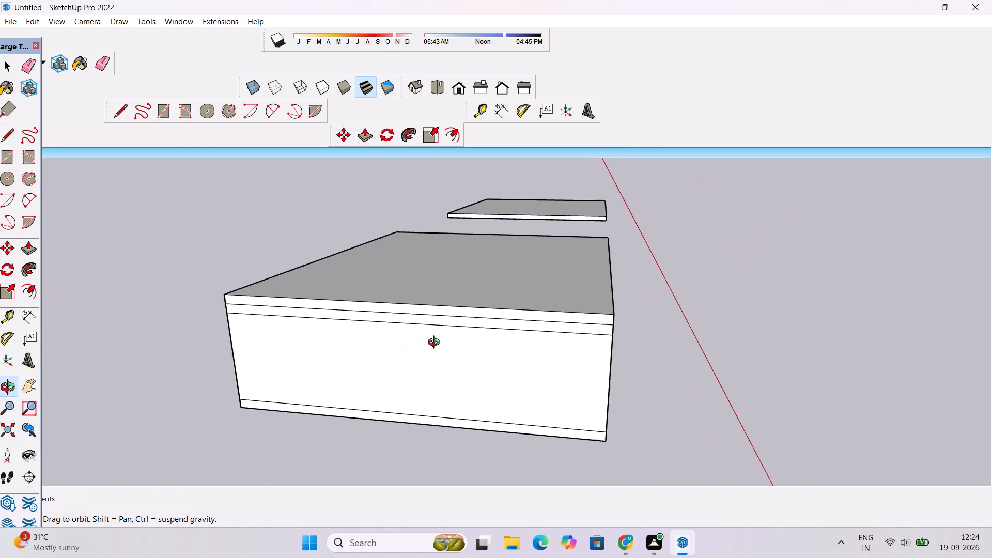
{"action": "key", "text": "e"}
{"action": "left_click_drag", "start_coordinate": [439, 311], "coordinate": [448, 320]}
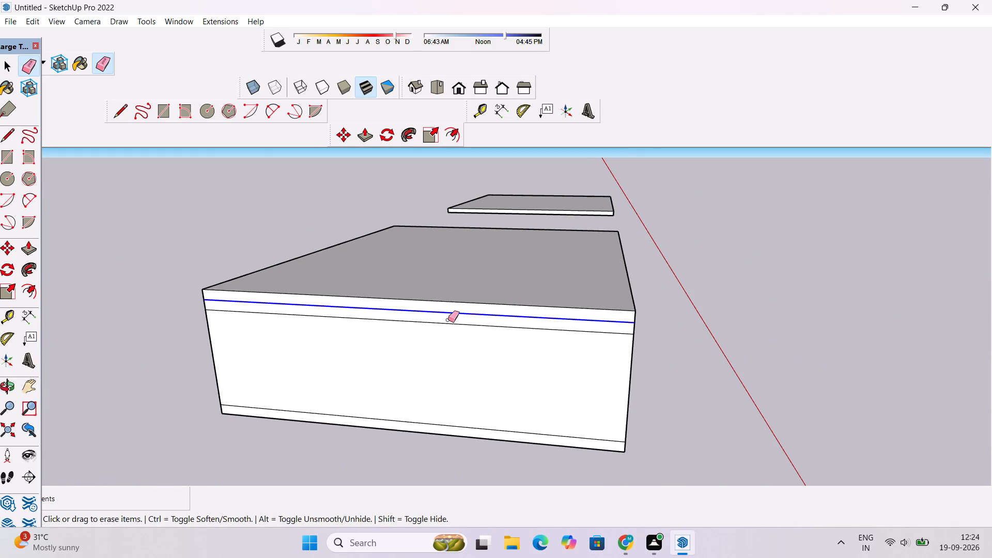
{"action": "left_click_drag", "start_coordinate": [448, 320], "coordinate": [450, 323]}
{"action": "scroll", "coordinate": [450, 323], "scroll_direction": "down", "scroll_amount": 4}
{"action": "scroll", "coordinate": [446, 396], "scroll_direction": "up", "scroll_amount": 9}
{"action": "left_click_drag", "start_coordinate": [444, 390], "coordinate": [447, 400]}
{"action": "scroll", "coordinate": [398, 367], "scroll_direction": "down", "scroll_amount": 9}
{"action": "scroll", "coordinate": [396, 367], "scroll_direction": "up", "scroll_amount": 3}
Push the closed side wall face inward about 3' 10" with Push/Pull.
{"action": "key", "text": "o"}
{"action": "left_click_drag", "start_coordinate": [530, 361], "coordinate": [339, 366]}
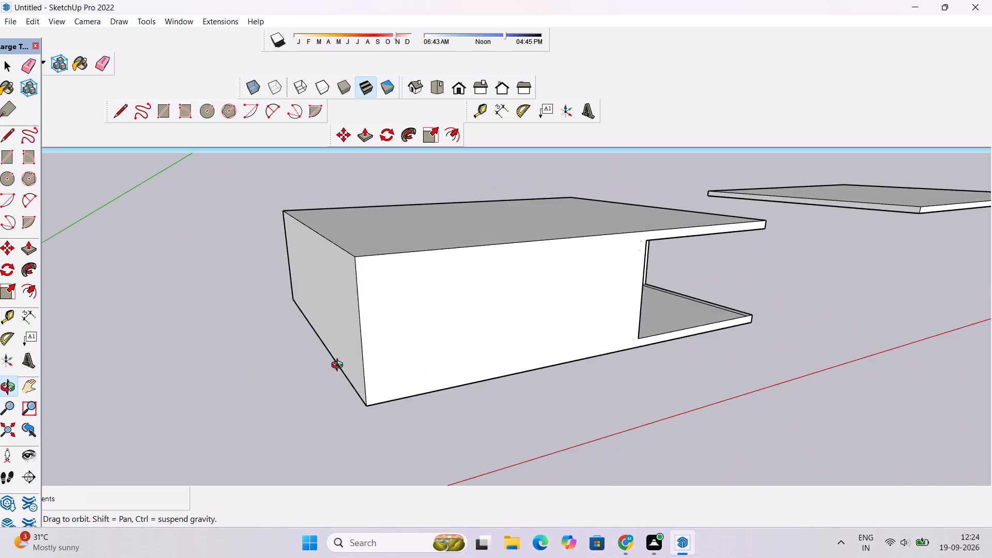
{"action": "scroll", "coordinate": [339, 366], "scroll_direction": "down", "scroll_amount": 2}
{"action": "left_click_drag", "start_coordinate": [347, 371], "coordinate": [392, 376]}
{"action": "left_click", "coordinate": [392, 376], "text": "shift"}
{"action": "left_click_drag", "start_coordinate": [399, 387], "coordinate": [405, 386], "text": "shift"}
{"action": "key", "text": "space"}
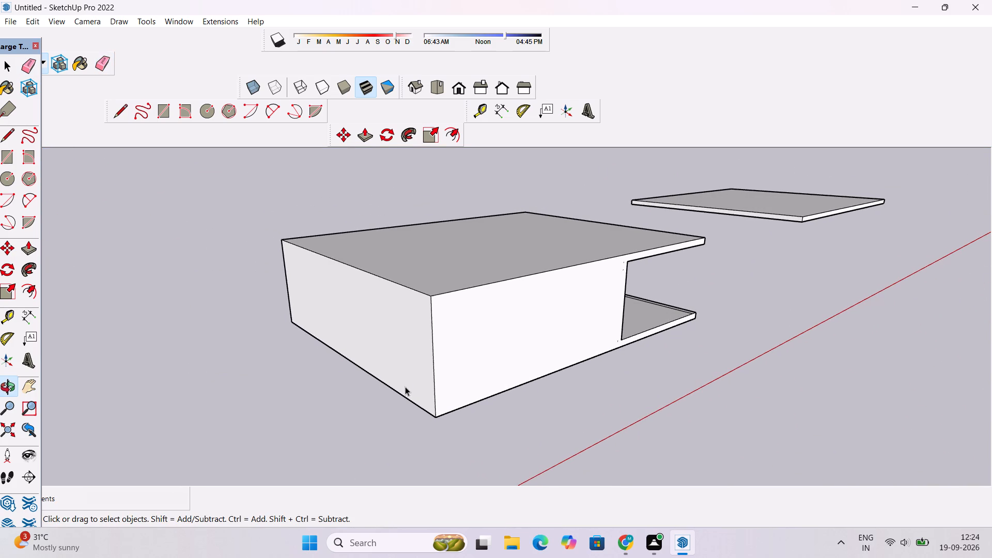
{"action": "left_click", "coordinate": [398, 359]}
{"action": "key", "text": "p"}
{"action": "left_click", "coordinate": [410, 353]}
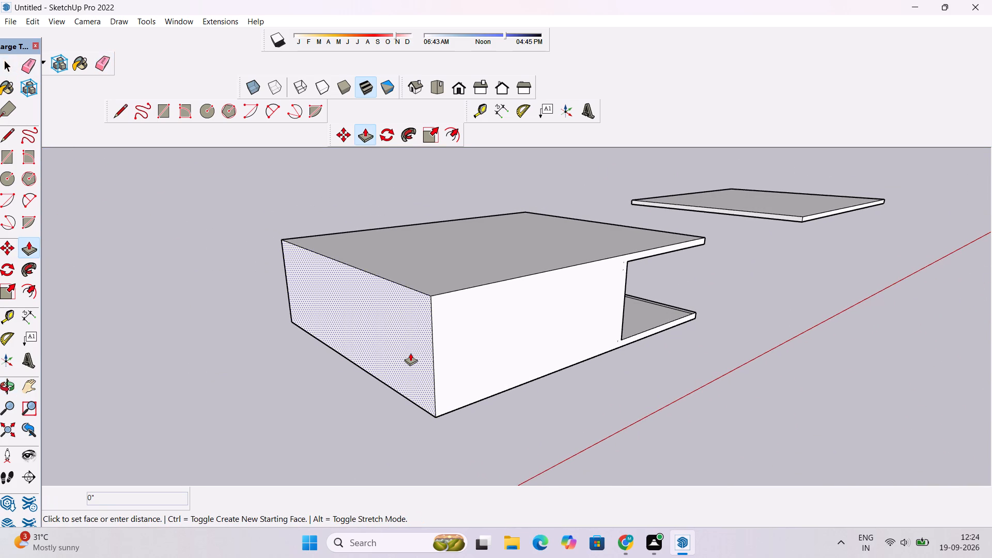
{"action": "left_click", "coordinate": [440, 345]}
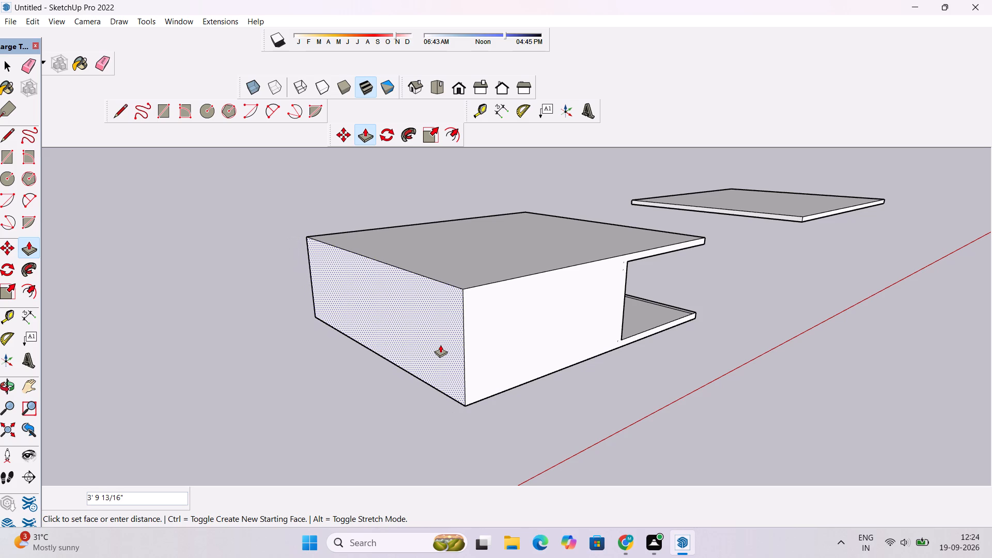
Examine the building from the front and above, including the open corner and the roof surface.
{"action": "key", "text": "o"}
{"action": "left_click_drag", "start_coordinate": [508, 349], "coordinate": [416, 343]}
{"action": "scroll", "coordinate": [415, 342], "scroll_direction": "down", "scroll_amount": 6}
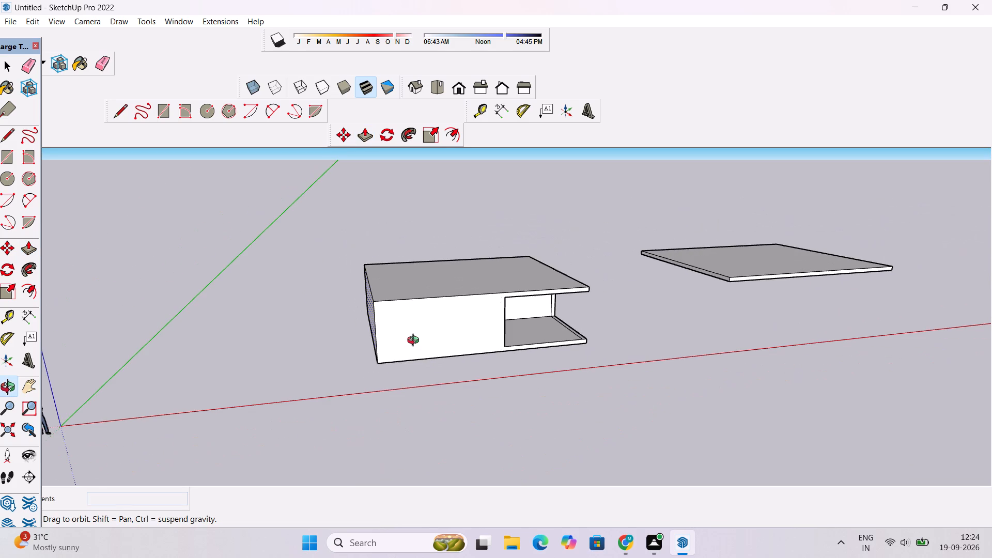
{"action": "scroll", "coordinate": [414, 338], "scroll_direction": "up", "scroll_amount": 3}
{"action": "left_click_drag", "start_coordinate": [424, 326], "coordinate": [424, 338]}
{"action": "scroll", "coordinate": [424, 338], "scroll_direction": "down", "scroll_amount": 4}
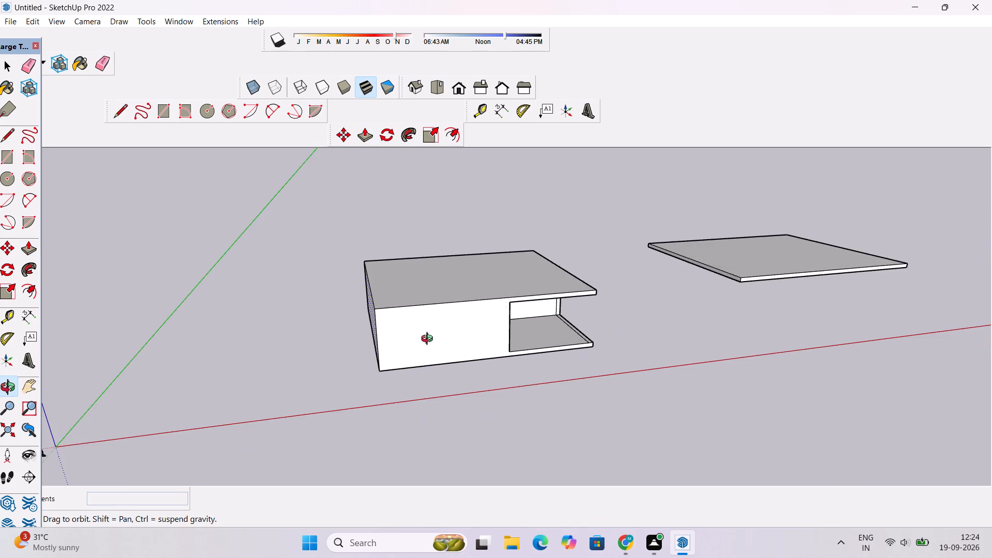
{"action": "left_click_drag", "start_coordinate": [466, 346], "coordinate": [447, 301]}
{"action": "scroll", "coordinate": [406, 292], "scroll_direction": "up", "scroll_amount": 4}
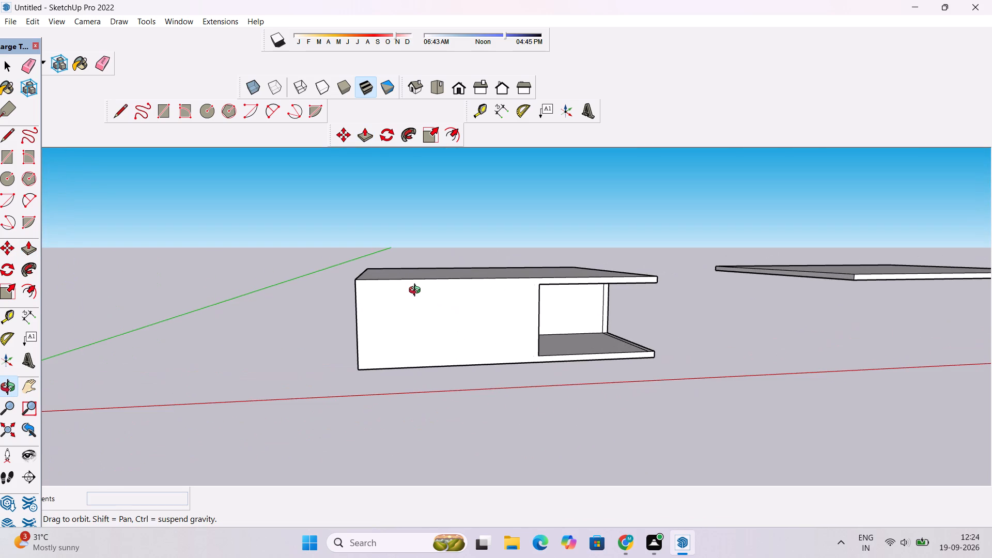
{"action": "scroll", "coordinate": [413, 293], "scroll_direction": "down", "scroll_amount": 3}
{"action": "left_click_drag", "start_coordinate": [413, 293], "coordinate": [409, 322]}
{"action": "scroll", "coordinate": [409, 322], "scroll_direction": "up", "scroll_amount": 3}
{"action": "left_click_drag", "start_coordinate": [436, 309], "coordinate": [441, 331]}
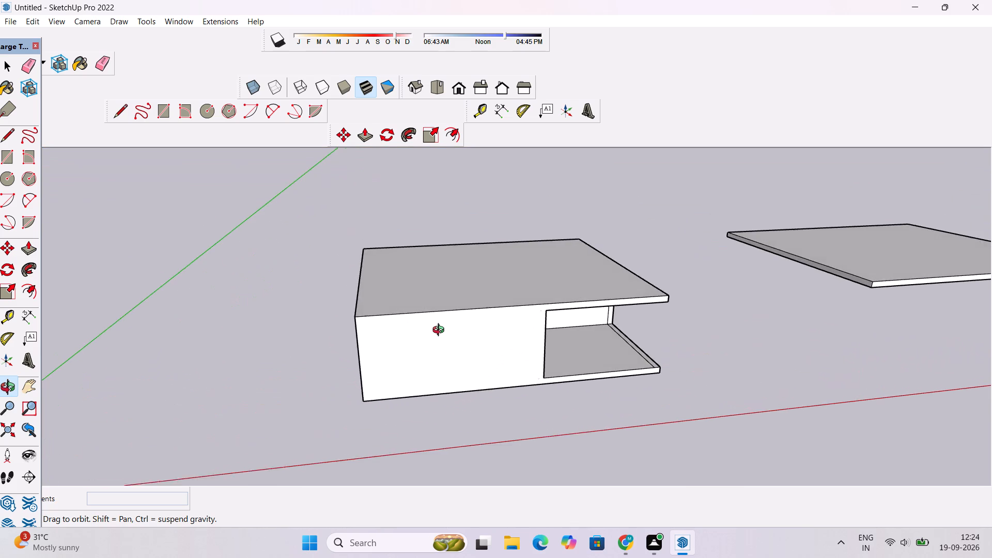
{"action": "left_click_drag", "start_coordinate": [441, 331], "coordinate": [441, 333]}
{"action": "scroll", "coordinate": [441, 333], "scroll_direction": "up", "scroll_amount": 2}
{"action": "scroll", "coordinate": [441, 333], "scroll_direction": "down", "scroll_amount": 3}
{"action": "left_click_drag", "start_coordinate": [477, 304], "coordinate": [432, 357]}
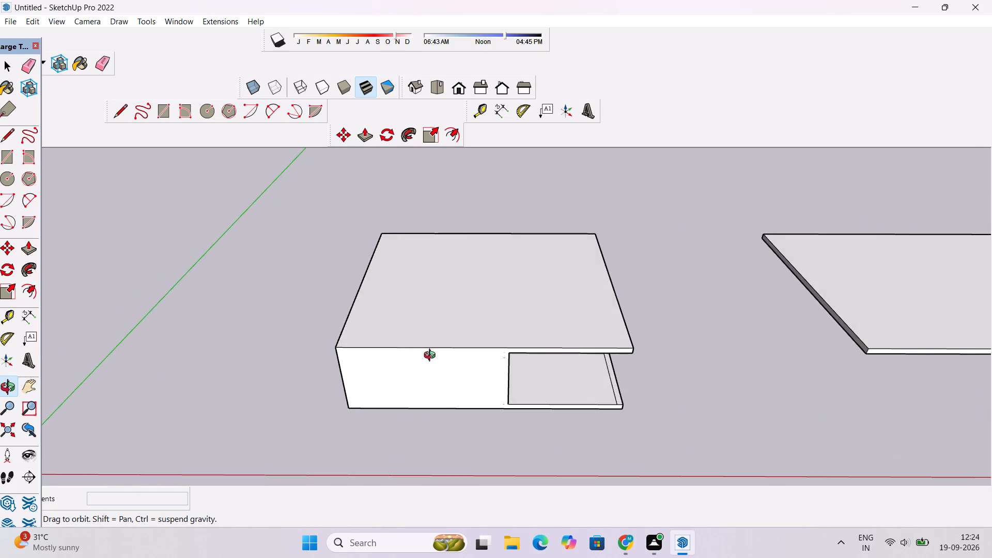
{"action": "scroll", "coordinate": [432, 357], "scroll_direction": "down", "scroll_amount": 5}
{"action": "left_click_drag", "start_coordinate": [432, 357], "coordinate": [432, 417]}
{"action": "scroll", "coordinate": [433, 374], "scroll_direction": "up", "scroll_amount": 4}
{"action": "left_click_drag", "start_coordinate": [436, 352], "coordinate": [382, 361], "text": "shift"}
{"action": "scroll", "coordinate": [382, 361], "scroll_direction": "up", "scroll_amount": 3, "text": "shift"}
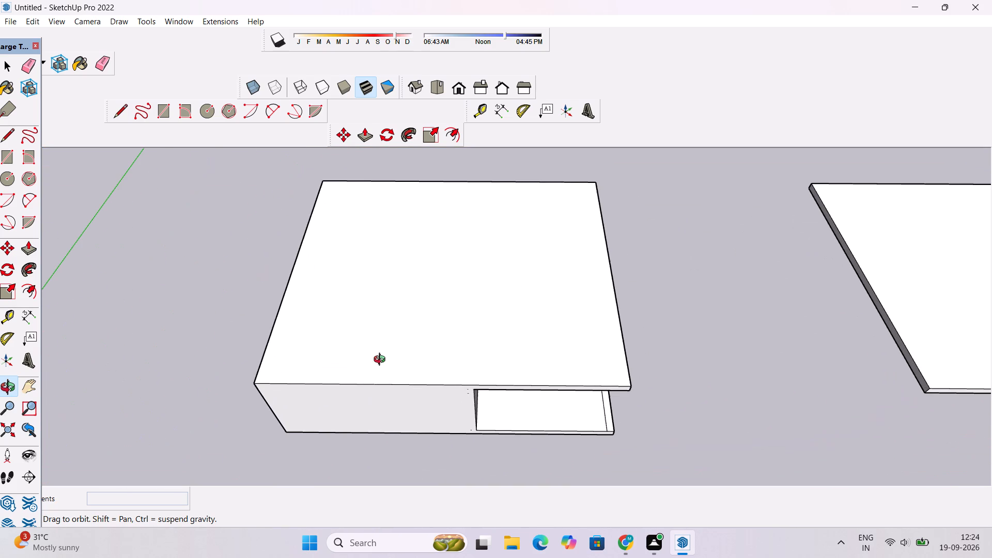
Place guides on the roof 1' inside its front edge and 1' inside its closed-side edge.
{"action": "key", "text": "t"}
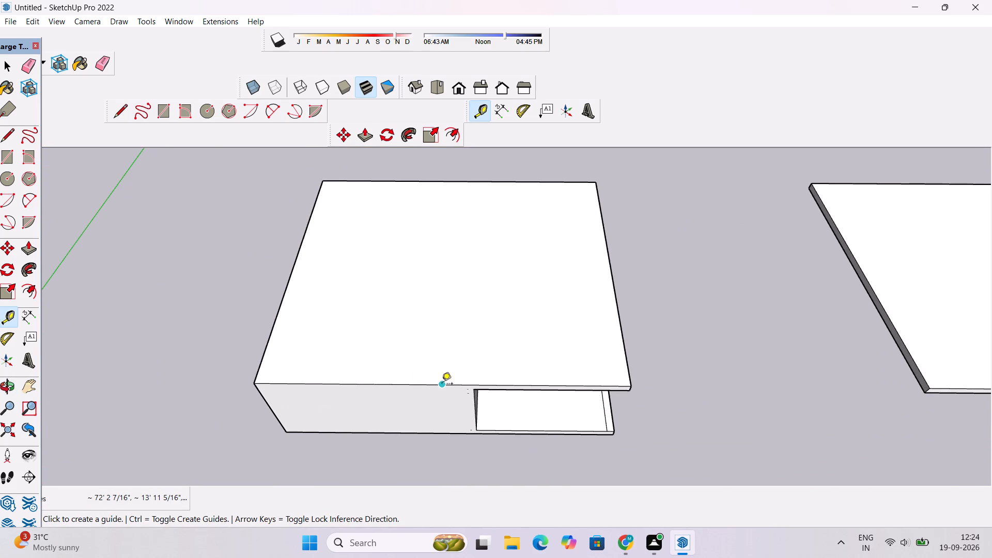
{"action": "left_click", "coordinate": [440, 385]}
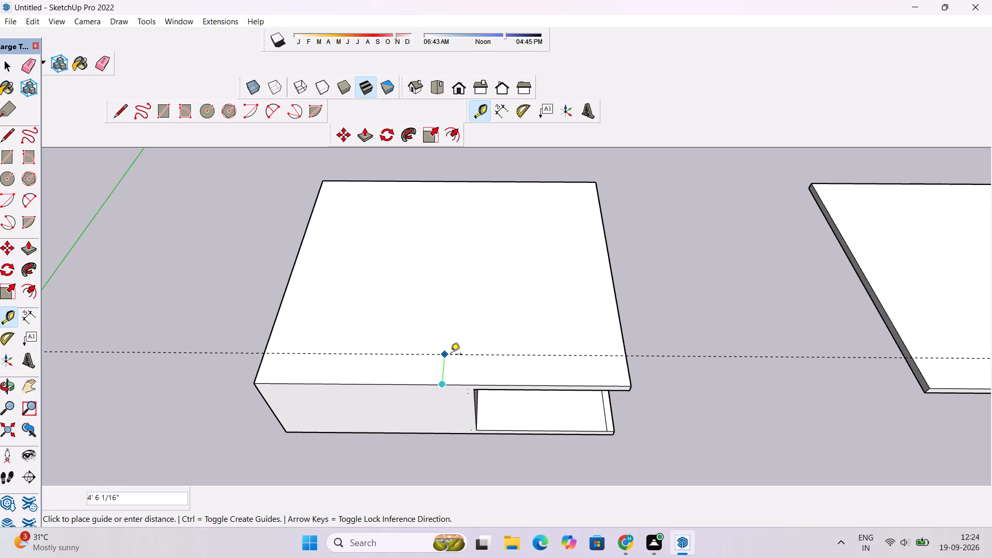
{"action": "type", "text": "1'"}
{"action": "key", "text": "Return"}
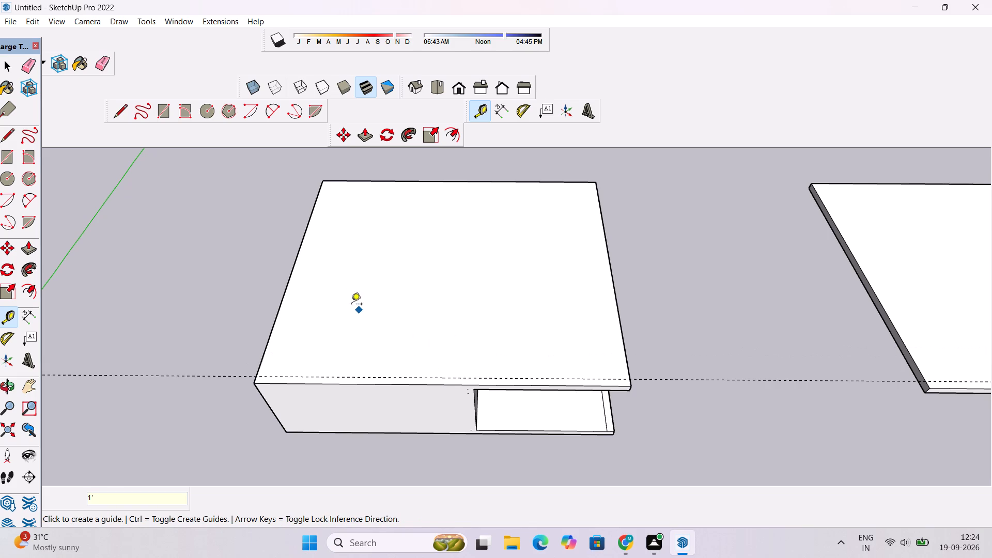
{"action": "scroll", "coordinate": [355, 264], "scroll_direction": "up", "scroll_amount": 3}
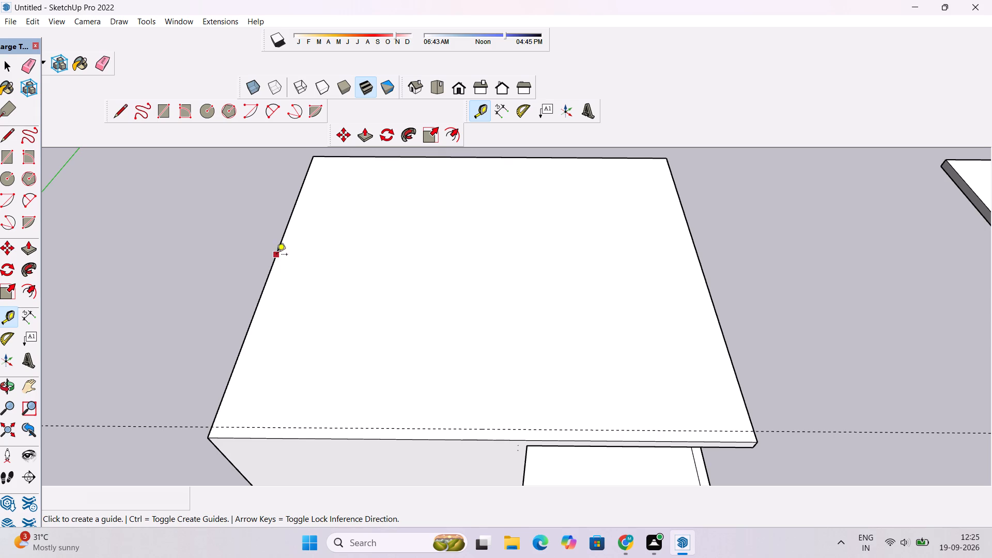
{"action": "left_click", "coordinate": [271, 266]}
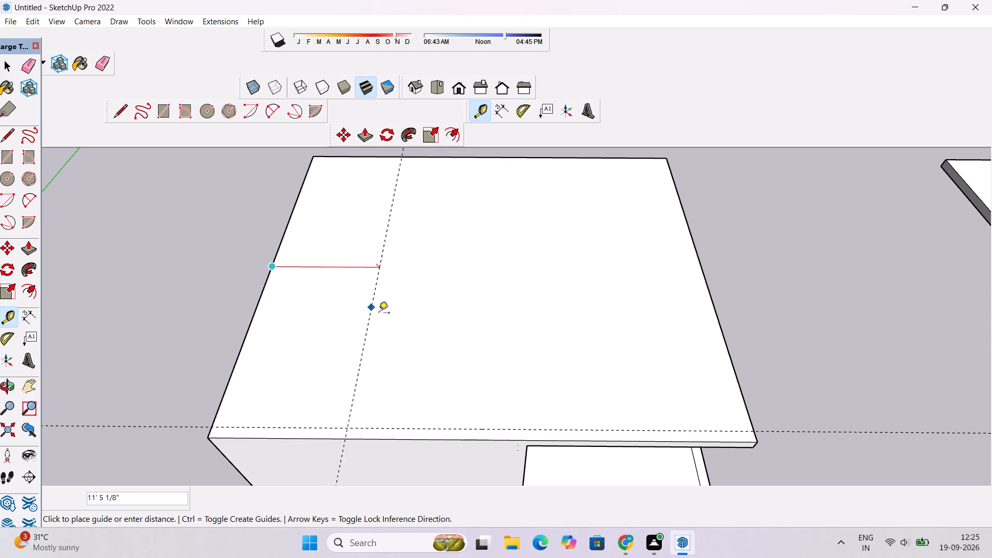
{"action": "type", "text": "1'"}
{"action": "key", "text": "Return"}
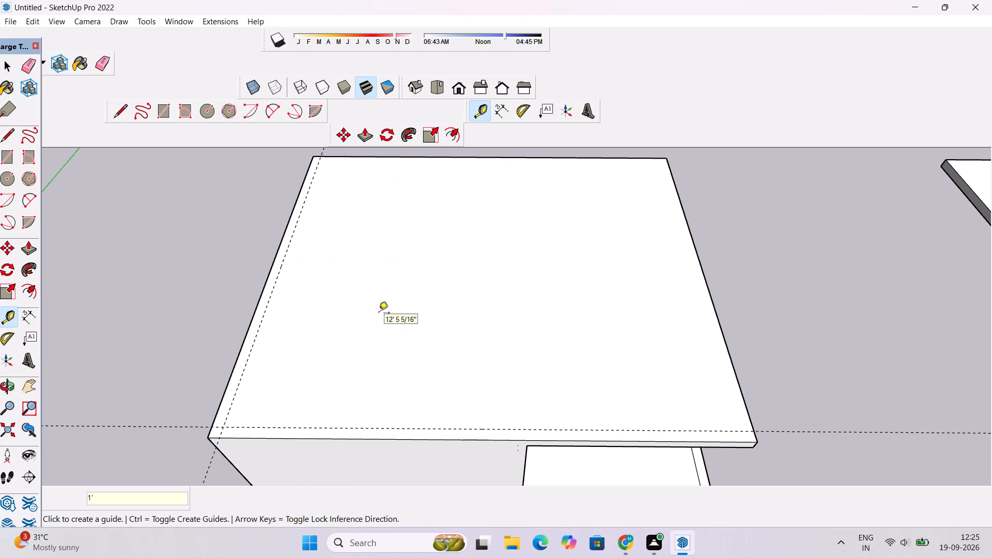
Place guides on the roof 1' inside its back edge and 1' inside its open-corner-side edge.
{"action": "scroll", "coordinate": [249, 392], "scroll_direction": "down", "scroll_amount": 5}
{"action": "scroll", "coordinate": [404, 223], "scroll_direction": "up", "scroll_amount": 5}
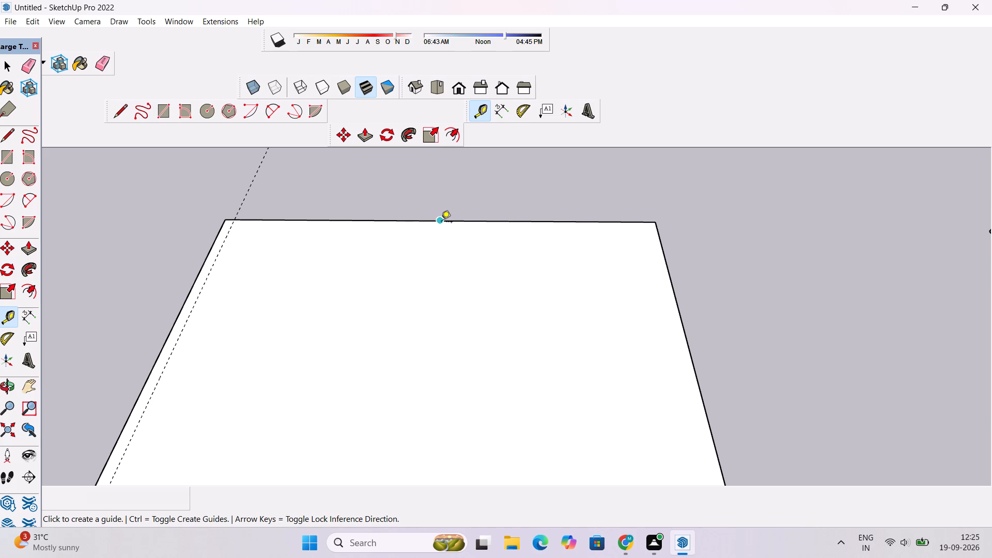
{"action": "left_click", "coordinate": [441, 223]}
{"action": "type", "text": "1'"}
{"action": "key", "text": "Return"}
{"action": "scroll", "coordinate": [355, 272], "scroll_direction": "down", "scroll_amount": 9}
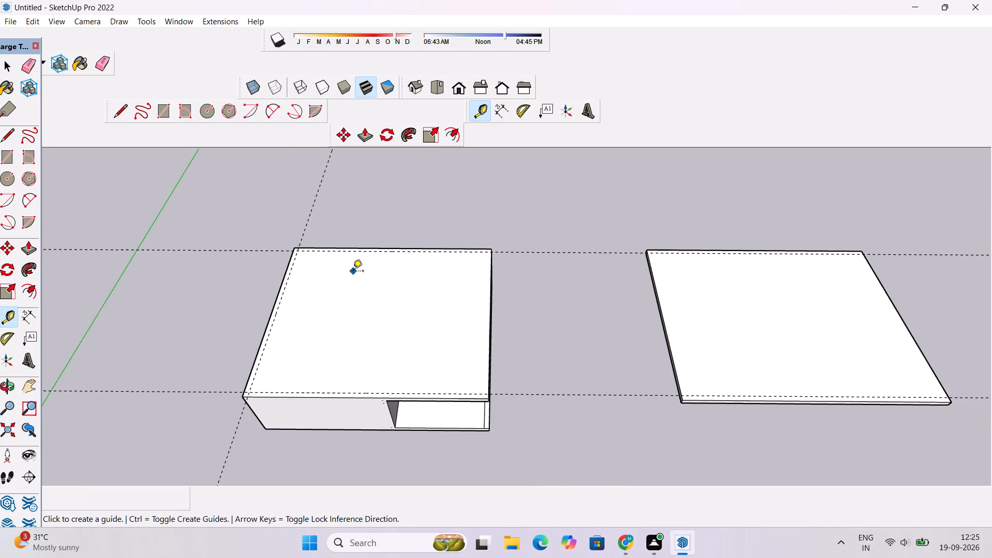
{"action": "scroll", "coordinate": [481, 323], "scroll_direction": "up", "scroll_amount": 8}
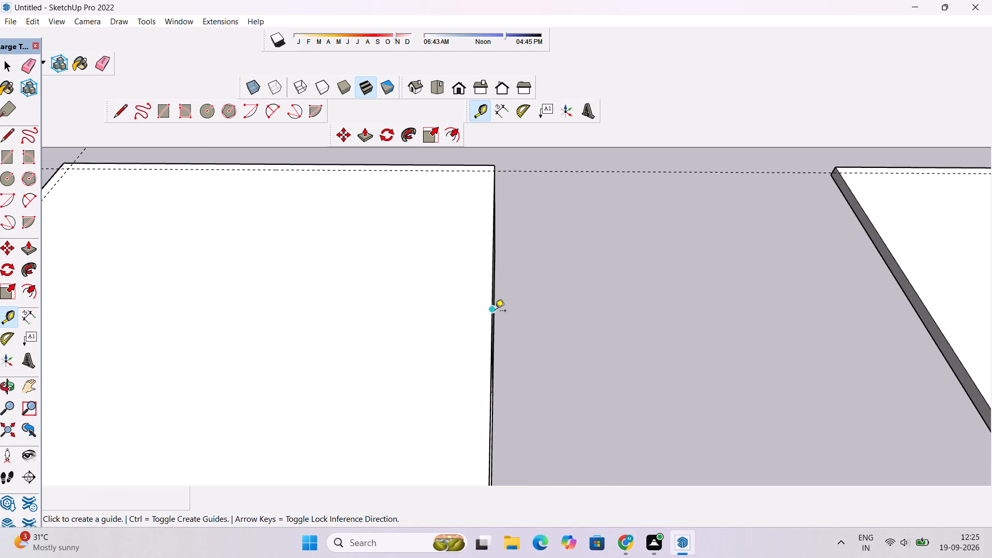
{"action": "left_click", "coordinate": [493, 309]}
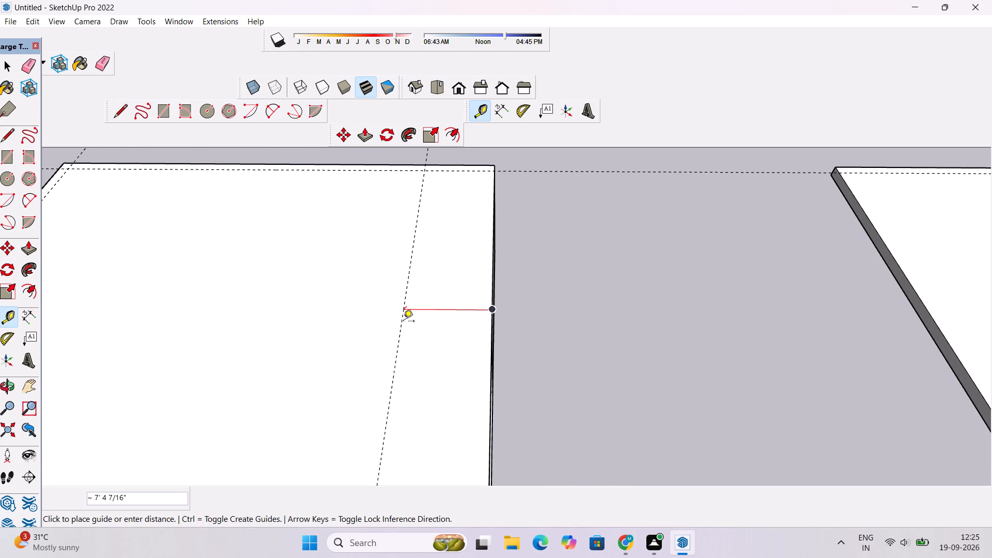
{"action": "type", "text": "1'"}
{"action": "key", "text": "Return"}
Draw a rectangle on the roof between the opposite guide intersections, leaving a 1' border all around.
{"action": "scroll", "coordinate": [414, 334], "scroll_direction": "down", "scroll_amount": 5}
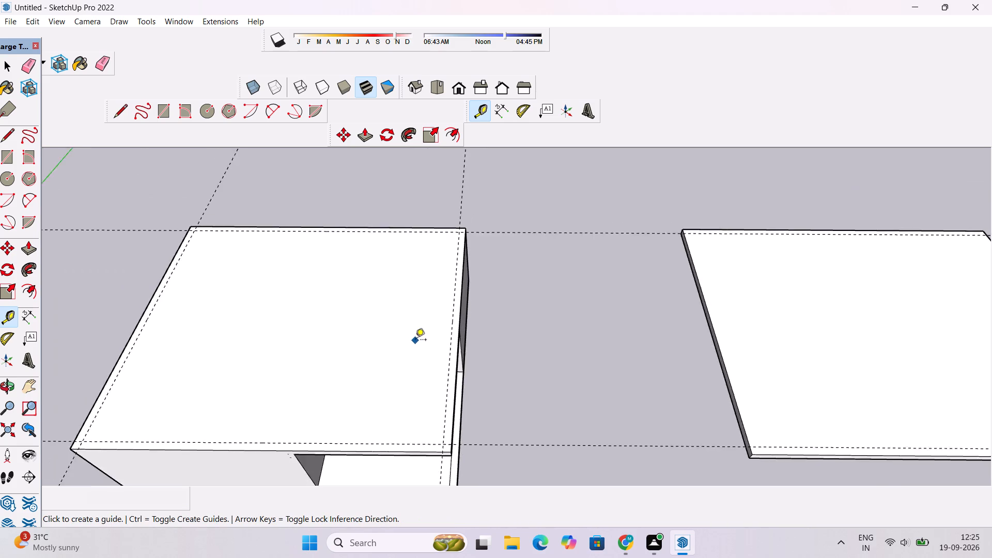
{"action": "scroll", "coordinate": [415, 340], "scroll_direction": "down", "scroll_amount": 5}
{"action": "scroll", "coordinate": [199, 224], "scroll_direction": "up", "scroll_amount": 6}
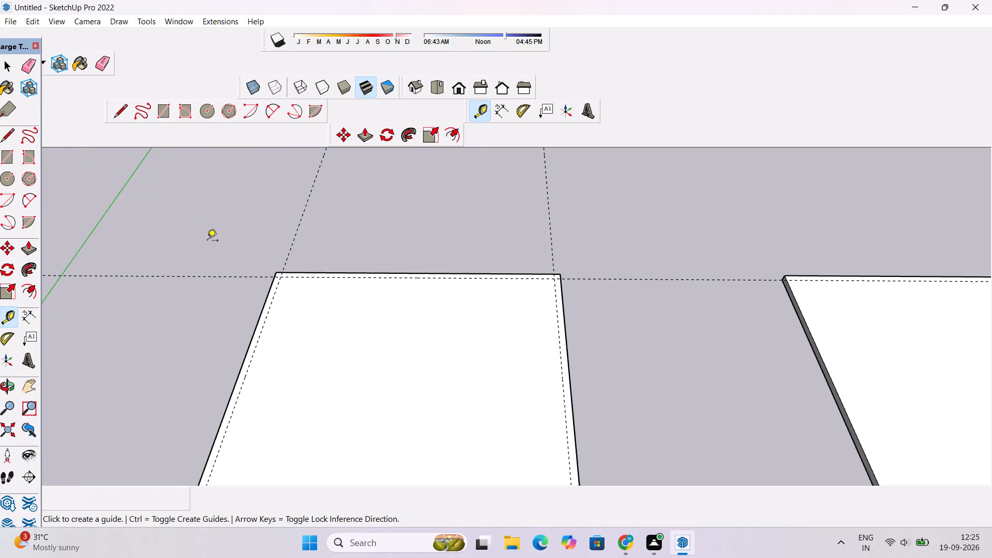
{"action": "key", "text": "r"}
{"action": "scroll", "coordinate": [208, 242], "scroll_direction": "down", "scroll_amount": 5}
{"action": "scroll", "coordinate": [234, 298], "scroll_direction": "up", "scroll_amount": 5}
{"action": "scroll", "coordinate": [295, 276], "scroll_direction": "up", "scroll_amount": 3}
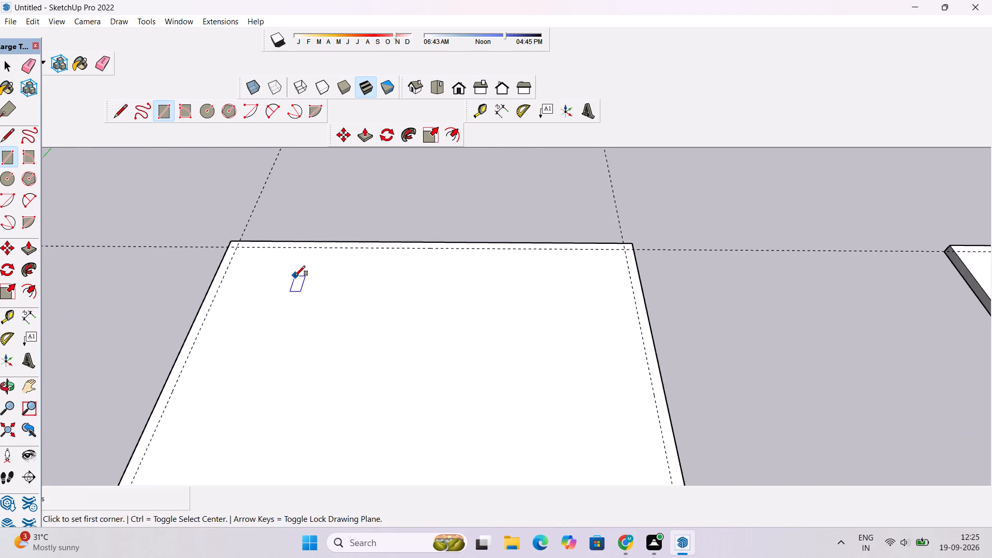
{"action": "left_click", "coordinate": [231, 245]}
{"action": "scroll", "coordinate": [231, 245], "scroll_direction": "down", "scroll_amount": 9}
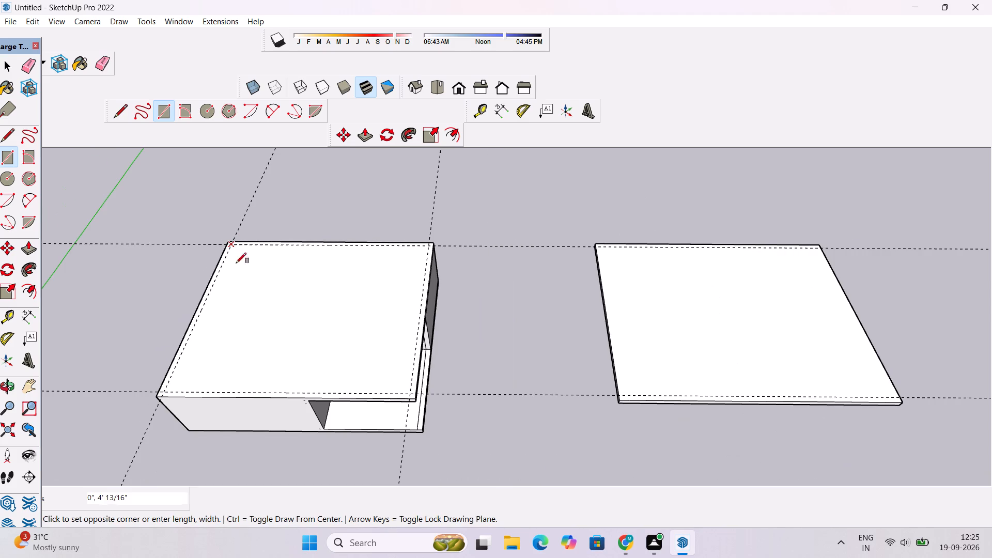
{"action": "scroll", "coordinate": [336, 356], "scroll_direction": "up", "scroll_amount": 5}
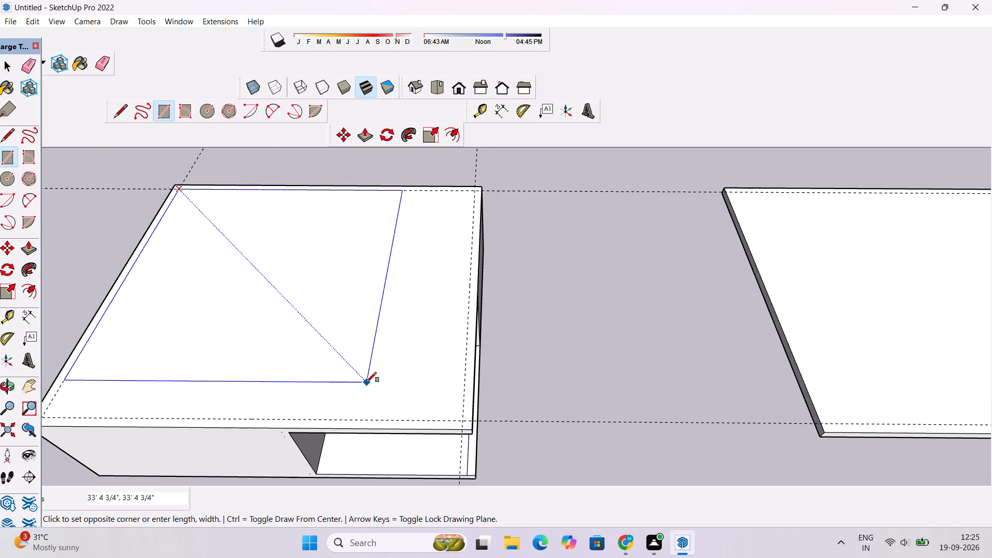
{"action": "scroll", "coordinate": [441, 413], "scroll_direction": "up", "scroll_amount": 6}
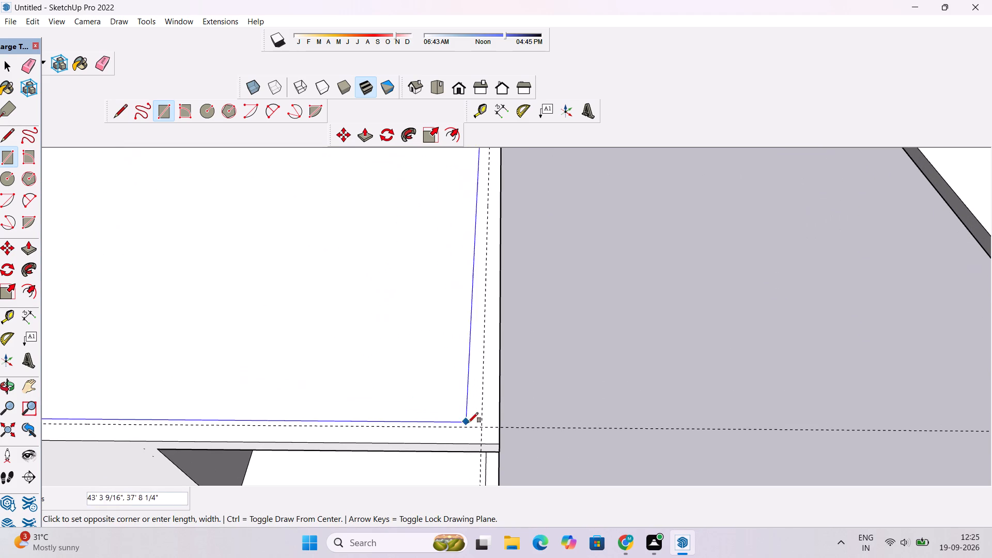
{"action": "left_click", "coordinate": [482, 428]}
{"action": "scroll", "coordinate": [448, 406], "scroll_direction": "down", "scroll_amount": 4}
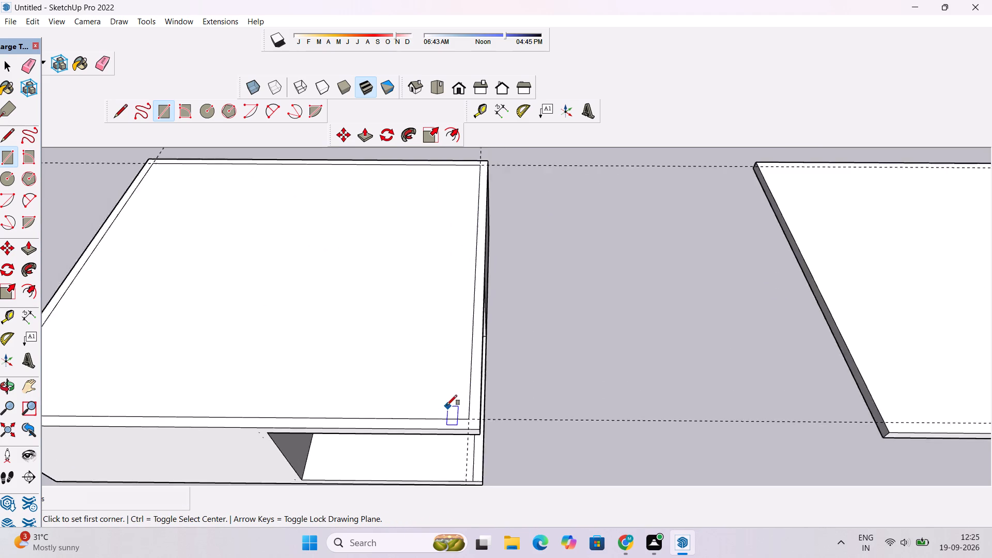
{"action": "scroll", "coordinate": [447, 405], "scroll_direction": "down", "scroll_amount": 13}
Erase the two construction guides running along the front and back edges of the roof.
{"action": "key", "text": "space"}
{"action": "key", "text": "e"}
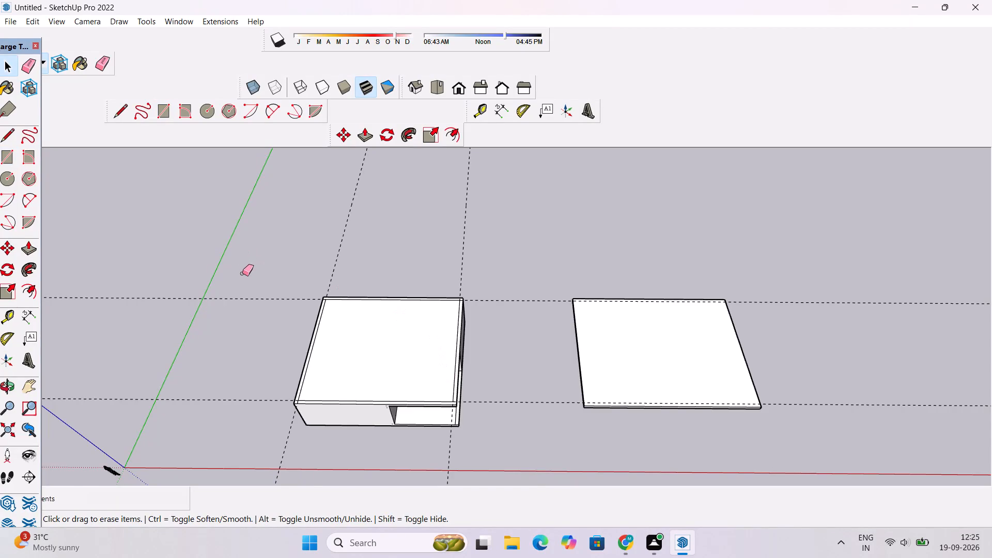
{"action": "scroll", "coordinate": [242, 273], "scroll_direction": "up", "scroll_amount": 4}
{"action": "left_click_drag", "start_coordinate": [254, 278], "coordinate": [255, 310]}
{"action": "scroll", "coordinate": [253, 289], "scroll_direction": "down", "scroll_amount": 5}
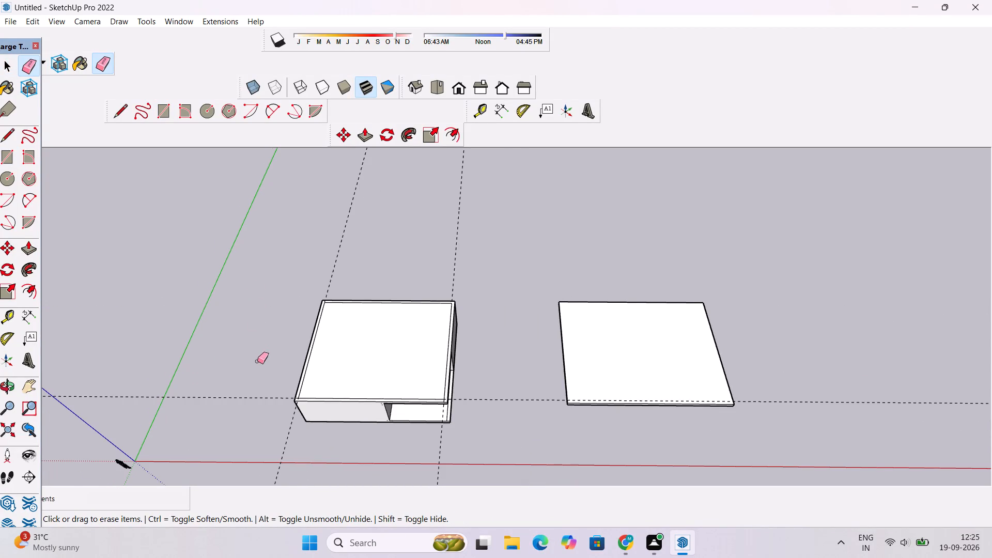
{"action": "scroll", "coordinate": [256, 326], "scroll_direction": "down", "scroll_amount": 4}
{"action": "scroll", "coordinate": [257, 404], "scroll_direction": "up", "scroll_amount": 5}
{"action": "left_click_drag", "start_coordinate": [259, 354], "coordinate": [259, 372]}
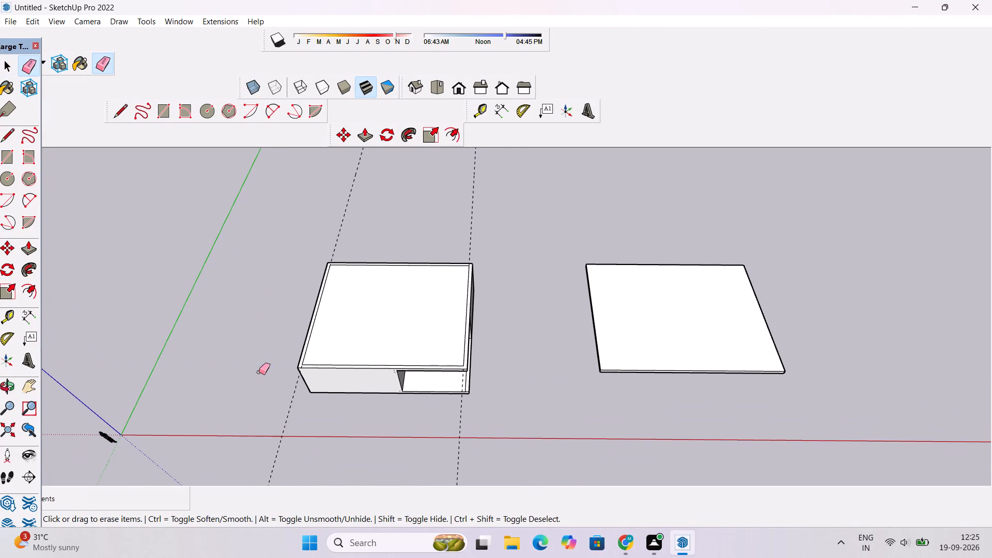
Erase the two remaining construction guides running along the sides of the roof.
{"action": "left_click_drag", "start_coordinate": [268, 383], "coordinate": [295, 416]}
{"action": "scroll", "coordinate": [281, 376], "scroll_direction": "down", "scroll_amount": 7}
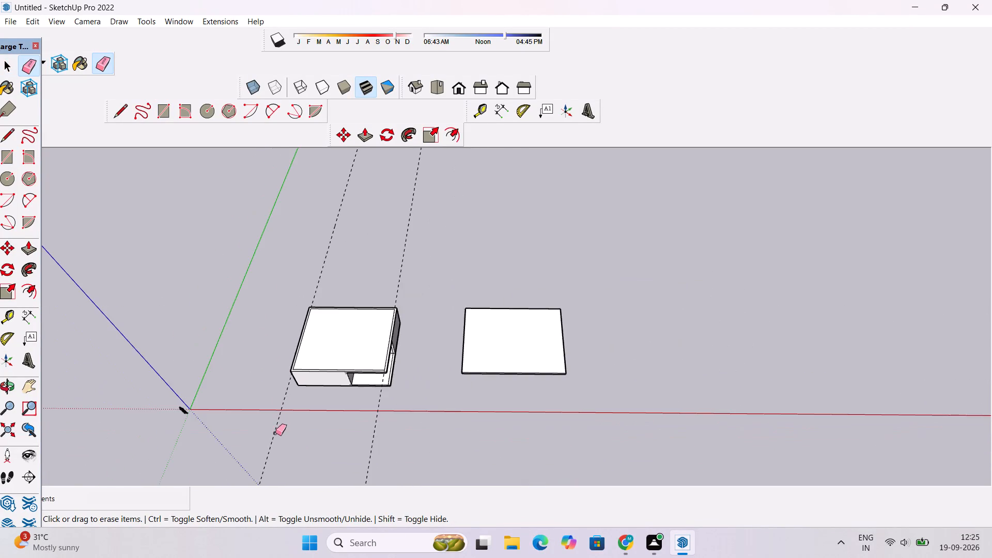
{"action": "scroll", "coordinate": [275, 433], "scroll_direction": "up", "scroll_amount": 11}
{"action": "left_click_drag", "start_coordinate": [275, 397], "coordinate": [282, 412]}
{"action": "scroll", "coordinate": [246, 353], "scroll_direction": "down", "scroll_amount": 6}
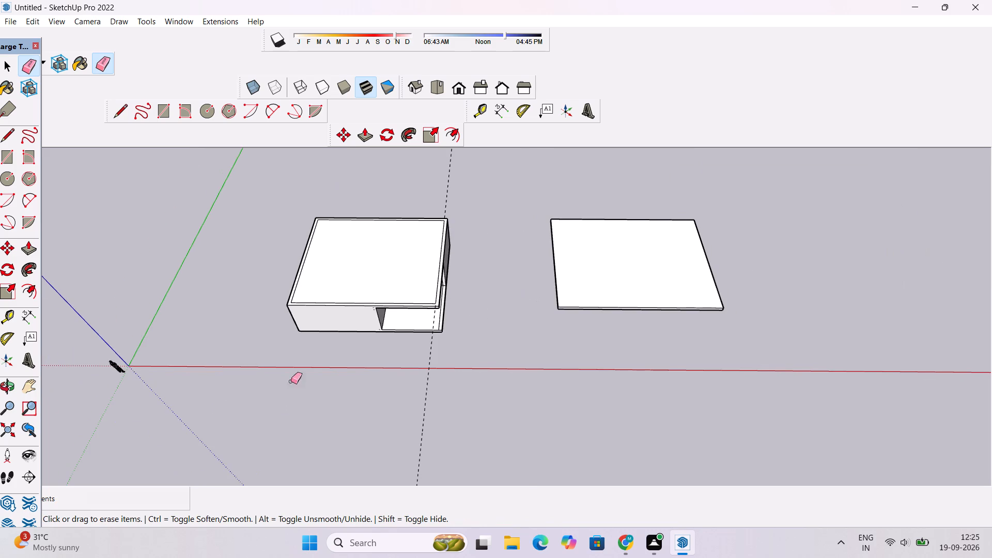
{"action": "scroll", "coordinate": [443, 362], "scroll_direction": "up", "scroll_amount": 8}
{"action": "left_click_drag", "start_coordinate": [429, 342], "coordinate": [420, 344]}
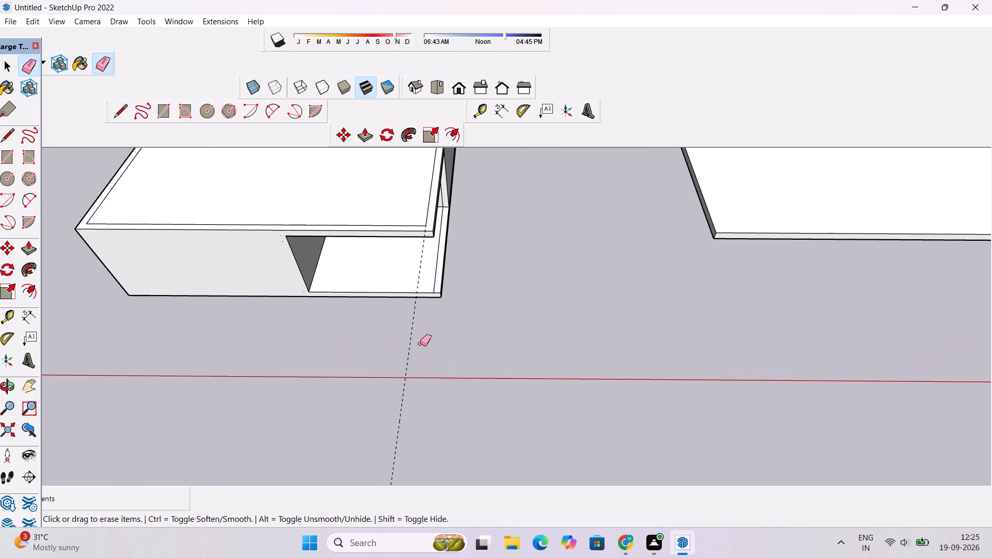
{"action": "left_click_drag", "start_coordinate": [420, 344], "coordinate": [405, 357]}
{"action": "scroll", "coordinate": [435, 349], "scroll_direction": "down", "scroll_amount": 11}
Examine the building's roof border and open corner from low, front and elevated angles.
{"action": "scroll", "coordinate": [439, 352], "scroll_direction": "up", "scroll_amount": 2}
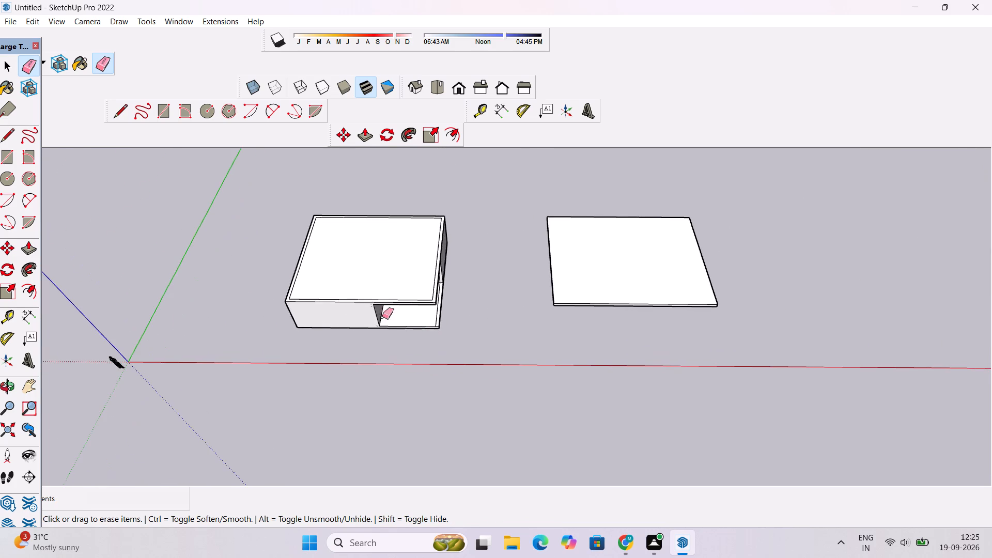
{"action": "scroll", "coordinate": [277, 287], "scroll_direction": "up", "scroll_amount": 2}
{"action": "key", "text": "o"}
{"action": "left_click_drag", "start_coordinate": [321, 364], "coordinate": [307, 290]}
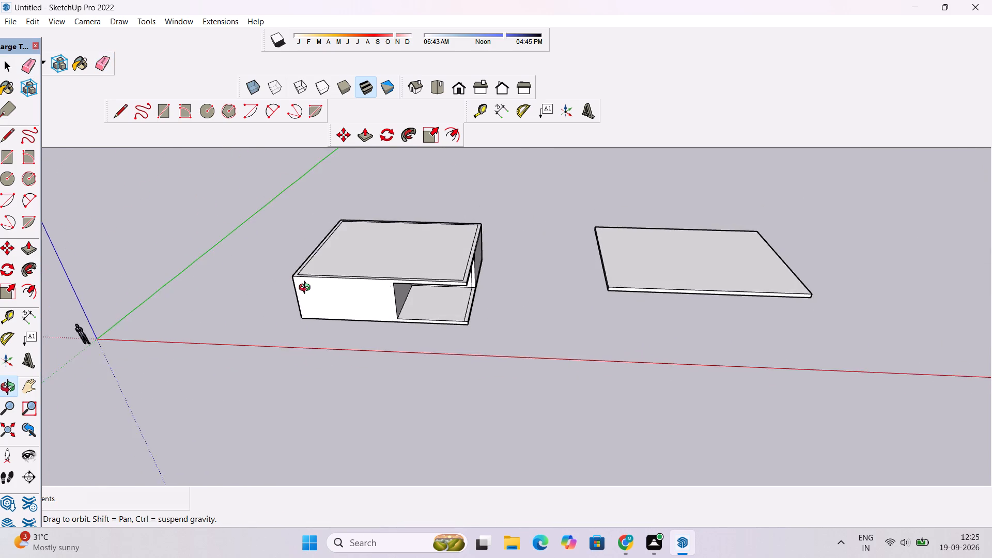
{"action": "scroll", "coordinate": [307, 289], "scroll_direction": "down", "scroll_amount": 4}
{"action": "left_click_drag", "start_coordinate": [303, 291], "coordinate": [352, 333]}
{"action": "scroll", "coordinate": [352, 333], "scroll_direction": "up", "scroll_amount": 1}
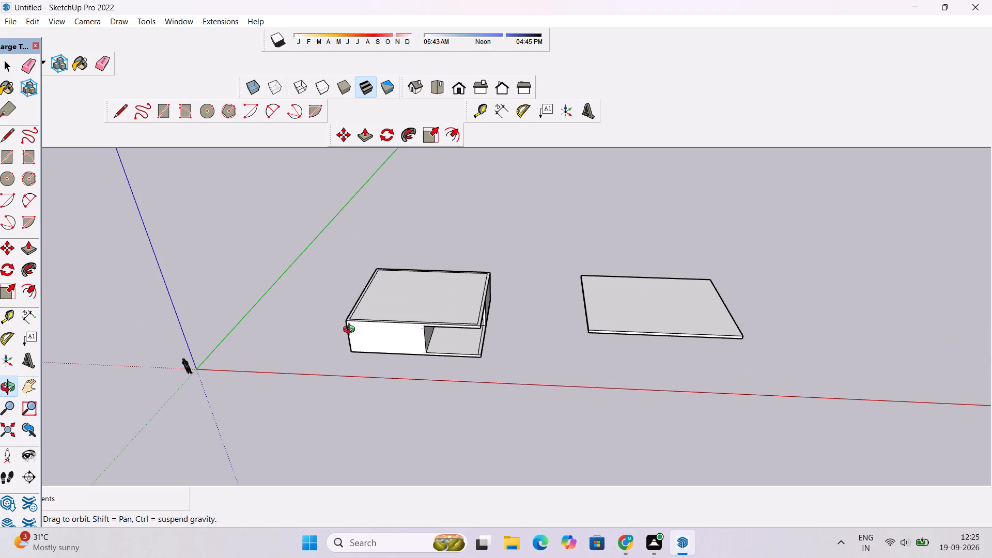
{"action": "scroll", "coordinate": [351, 331], "scroll_direction": "up", "scroll_amount": 2}
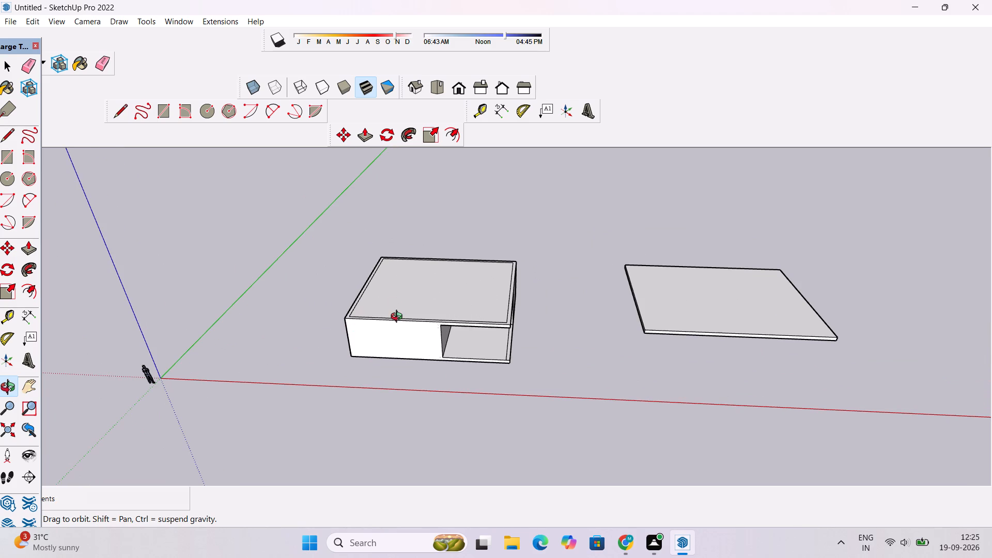
{"action": "scroll", "coordinate": [400, 317], "scroll_direction": "down", "scroll_amount": 4}
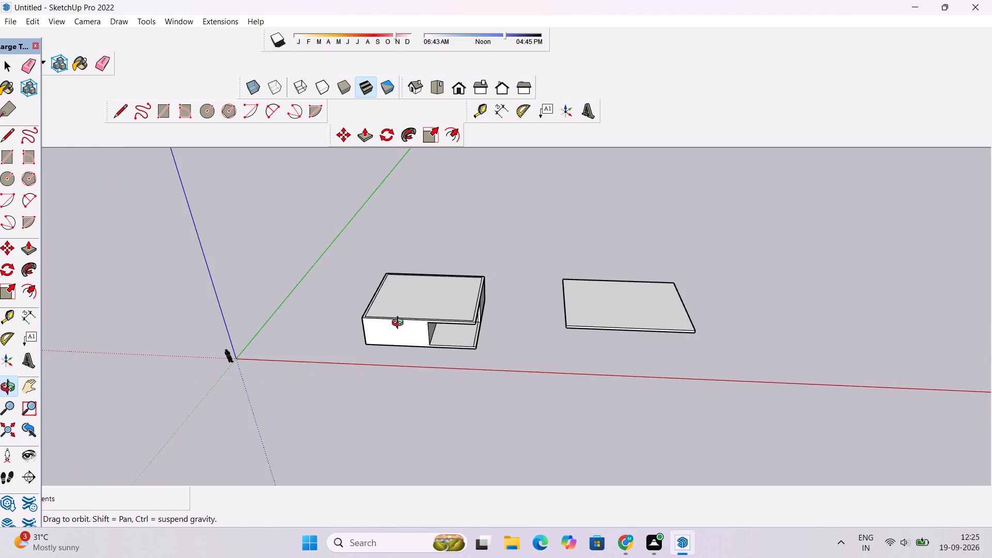
{"action": "left_click_drag", "start_coordinate": [401, 343], "coordinate": [412, 309]}
{"action": "scroll", "coordinate": [415, 305], "scroll_direction": "up", "scroll_amount": 4}
{"action": "left_click_drag", "start_coordinate": [408, 328], "coordinate": [429, 325], "text": "shift"}
{"action": "scroll", "coordinate": [429, 325], "scroll_direction": "down", "scroll_amount": 3}
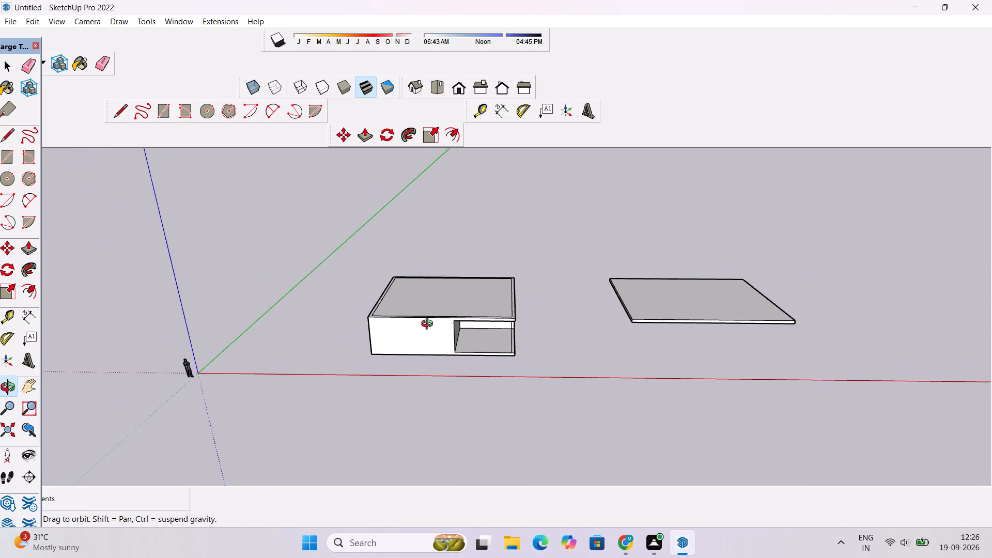
{"action": "left_click_drag", "start_coordinate": [430, 326], "coordinate": [430, 368]}
{"action": "scroll", "coordinate": [430, 368], "scroll_direction": "up", "scroll_amount": 4}
{"action": "left_click_drag", "start_coordinate": [450, 335], "coordinate": [451, 364]}
{"action": "scroll", "coordinate": [451, 364], "scroll_direction": "down", "scroll_amount": 3}
{"action": "left_click_drag", "start_coordinate": [475, 341], "coordinate": [473, 364]}
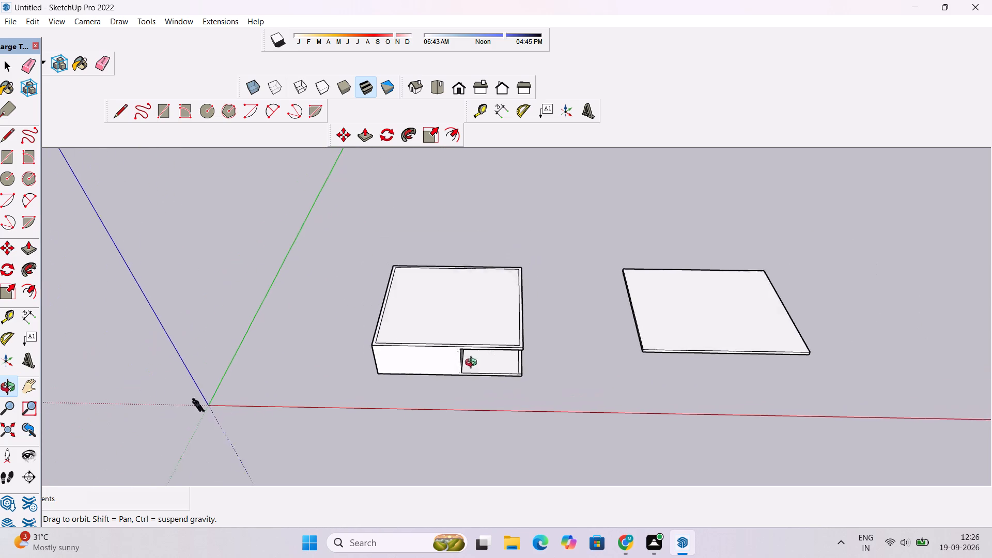
{"action": "left_click_drag", "start_coordinate": [473, 364], "coordinate": [470, 377]}
{"action": "scroll", "coordinate": [468, 370], "scroll_direction": "up", "scroll_amount": 3}
{"action": "left_click_drag", "start_coordinate": [468, 368], "coordinate": [475, 394], "text": "shift"}
{"action": "scroll", "coordinate": [458, 375], "scroll_direction": "up", "scroll_amount": 4}
{"action": "left_click_drag", "start_coordinate": [456, 375], "coordinate": [470, 378], "text": "shift"}
{"action": "scroll", "coordinate": [470, 378], "scroll_direction": "up", "scroll_amount": 1}
Draw a 1' line across the front roof border, in line with the edge of the open corner.
{"action": "key", "text": "l"}
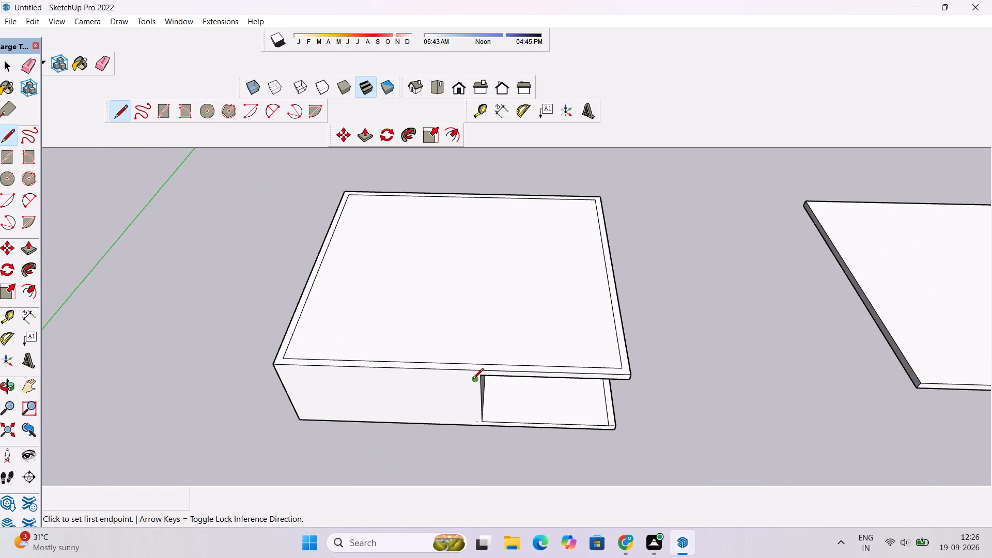
{"action": "scroll", "coordinate": [473, 380], "scroll_direction": "up", "scroll_amount": 11}
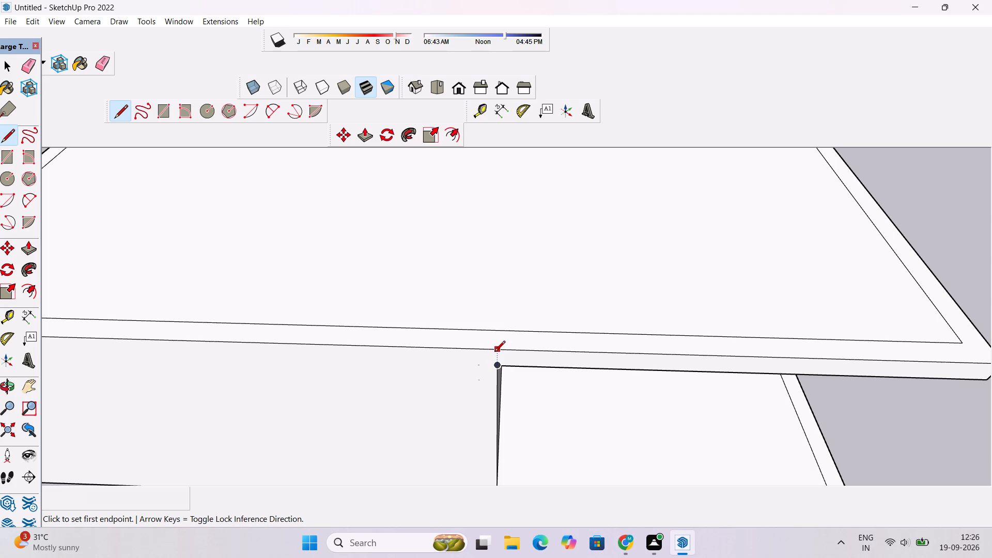
{"action": "left_click", "coordinate": [496, 349]}
{"action": "left_click", "coordinate": [498, 331]}
{"action": "key", "text": "space"}
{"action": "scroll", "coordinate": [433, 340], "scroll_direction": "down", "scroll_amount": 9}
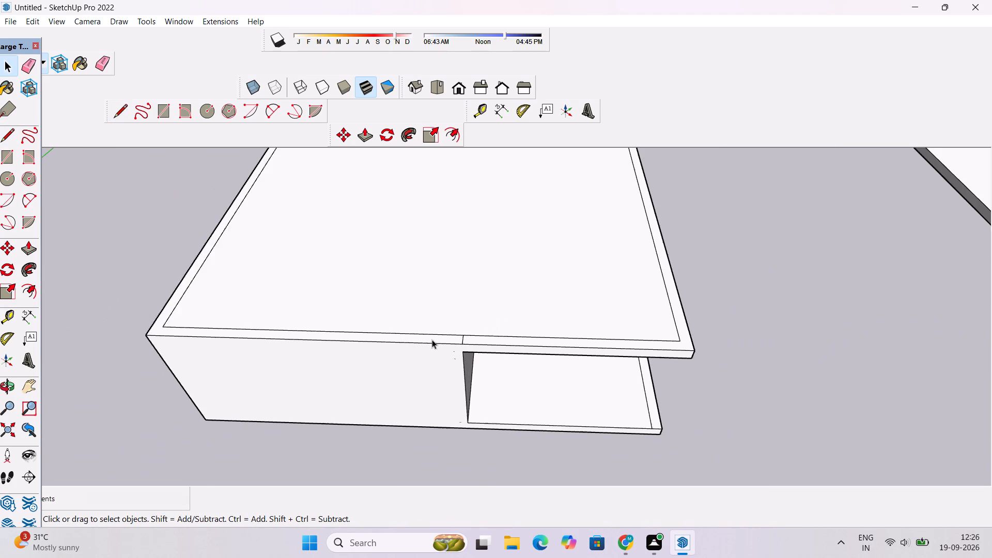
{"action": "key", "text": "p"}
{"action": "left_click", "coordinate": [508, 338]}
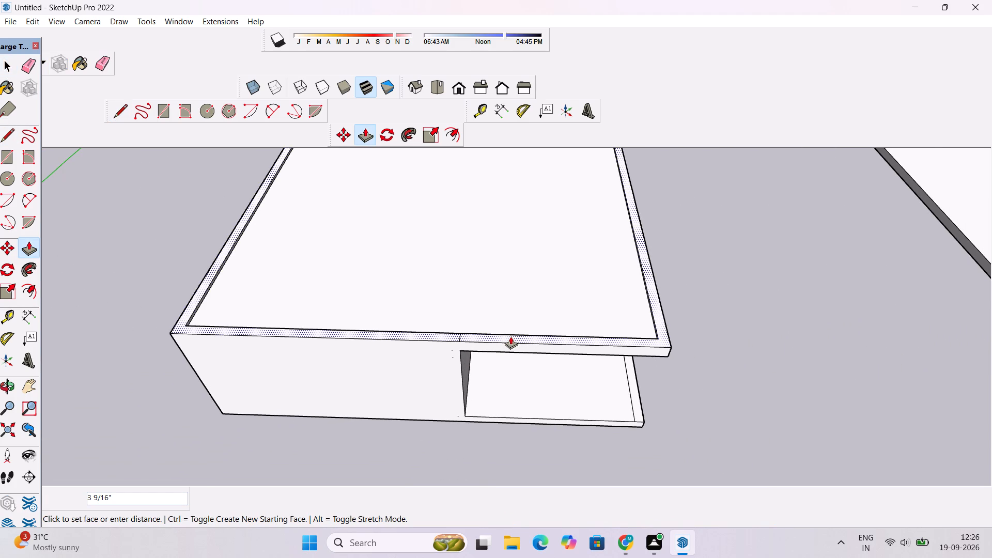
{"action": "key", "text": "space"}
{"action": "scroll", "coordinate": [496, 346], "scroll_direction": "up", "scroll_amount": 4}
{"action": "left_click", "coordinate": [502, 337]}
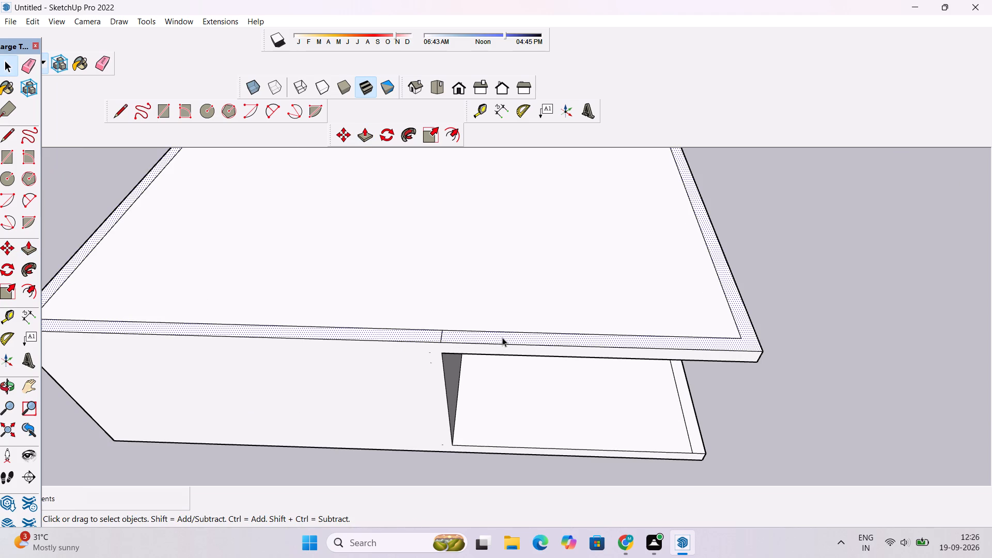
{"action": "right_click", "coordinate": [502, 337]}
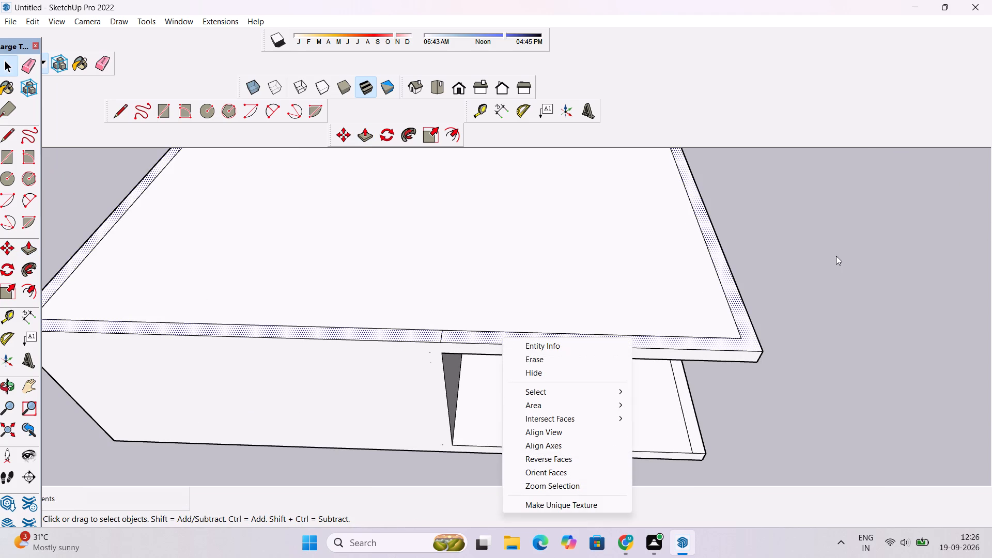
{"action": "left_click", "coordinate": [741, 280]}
Retrace the 1' line across the front roof border above the opening's edge and select the border face.
{"action": "key", "text": "o"}
{"action": "left_click_drag", "start_coordinate": [663, 338], "coordinate": [499, 259]}
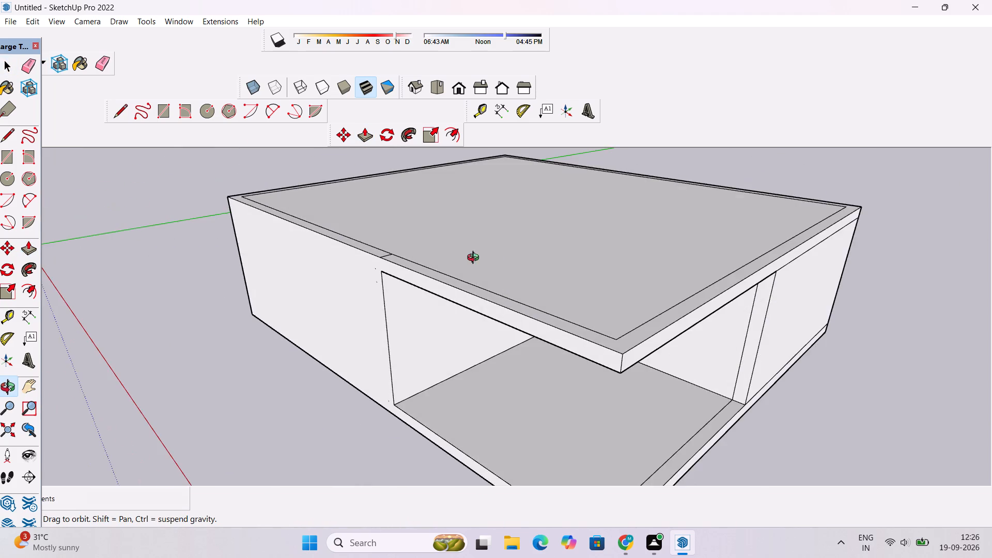
{"action": "scroll", "coordinate": [439, 262], "scroll_direction": "up", "scroll_amount": 5}
{"action": "left_click_drag", "start_coordinate": [454, 269], "coordinate": [394, 331]}
{"action": "scroll", "coordinate": [349, 319], "scroll_direction": "down", "scroll_amount": 4}
{"action": "left_click_drag", "start_coordinate": [351, 318], "coordinate": [426, 327], "text": "shift"}
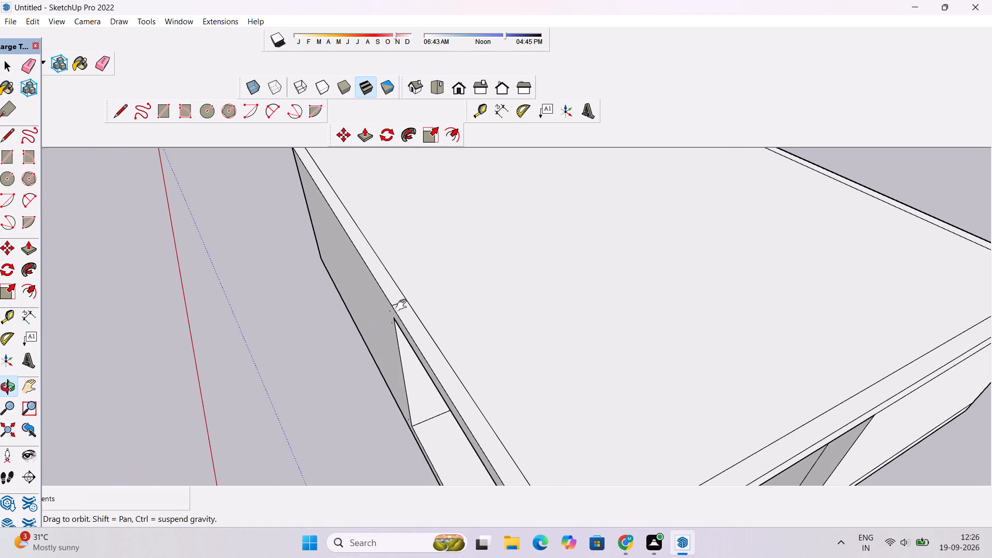
{"action": "scroll", "coordinate": [404, 305], "scroll_direction": "up", "scroll_amount": 10, "text": "shift"}
{"action": "left_click_drag", "start_coordinate": [402, 305], "coordinate": [445, 320], "text": "shift"}
{"action": "scroll", "coordinate": [445, 320], "scroll_direction": "up", "scroll_amount": 2, "text": "shift"}
{"action": "key", "text": "l"}
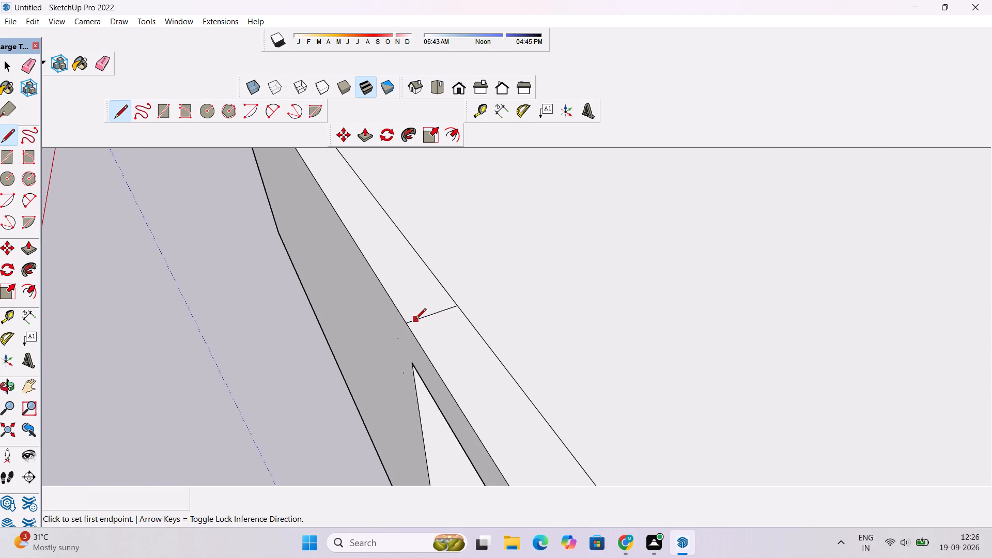
{"action": "left_click", "coordinate": [408, 321]}
{"action": "left_click", "coordinate": [458, 306]}
{"action": "left_click", "coordinate": [448, 335]}
{"action": "key", "text": "space"}
{"action": "left_click", "coordinate": [448, 335]}
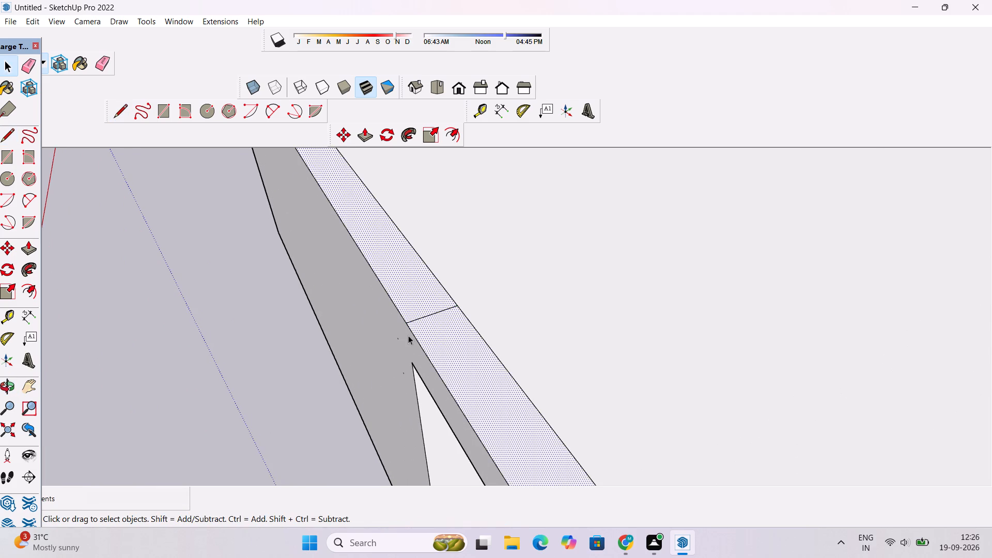
Examine the selected roof border and the whole building from above and from several sides.
{"action": "scroll", "coordinate": [408, 335], "scroll_direction": "down", "scroll_amount": 5}
{"action": "key", "text": "o"}
{"action": "left_click_drag", "start_coordinate": [388, 349], "coordinate": [491, 281]}
{"action": "scroll", "coordinate": [492, 279], "scroll_direction": "down", "scroll_amount": 7}
{"action": "scroll", "coordinate": [485, 288], "scroll_direction": "up", "scroll_amount": 1}
{"action": "scroll", "coordinate": [485, 288], "scroll_direction": "down", "scroll_amount": 9}
{"action": "left_click_drag", "start_coordinate": [492, 288], "coordinate": [498, 397]}
{"action": "left_click_drag", "start_coordinate": [454, 339], "coordinate": [537, 342]}
{"action": "scroll", "coordinate": [538, 340], "scroll_direction": "down", "scroll_amount": 1}
{"action": "left_click_drag", "start_coordinate": [537, 313], "coordinate": [493, 366], "text": "shift"}
{"action": "scroll", "coordinate": [489, 362], "scroll_direction": "down", "scroll_amount": 3}
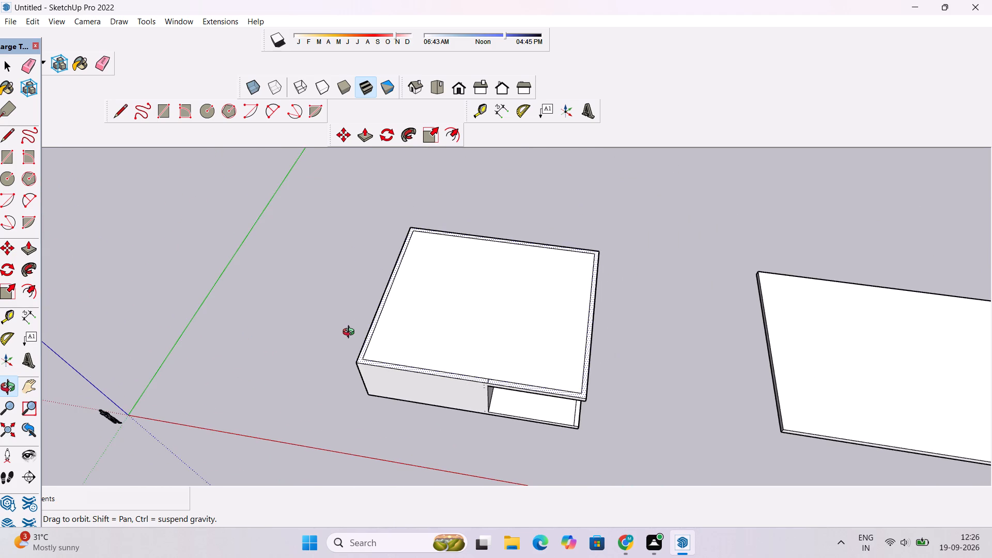
{"action": "scroll", "coordinate": [351, 333], "scroll_direction": "up", "scroll_amount": 1}
{"action": "left_click_drag", "start_coordinate": [351, 333], "coordinate": [402, 392], "text": "shift"}
{"action": "scroll", "coordinate": [405, 363], "scroll_direction": "up", "scroll_amount": 3}
{"action": "left_click_drag", "start_coordinate": [441, 365], "coordinate": [432, 341], "text": "shift"}
{"action": "scroll", "coordinate": [413, 340], "scroll_direction": "up", "scroll_amount": 3, "text": "shift"}
{"action": "left_click_drag", "start_coordinate": [428, 343], "coordinate": [397, 313], "text": "shift"}
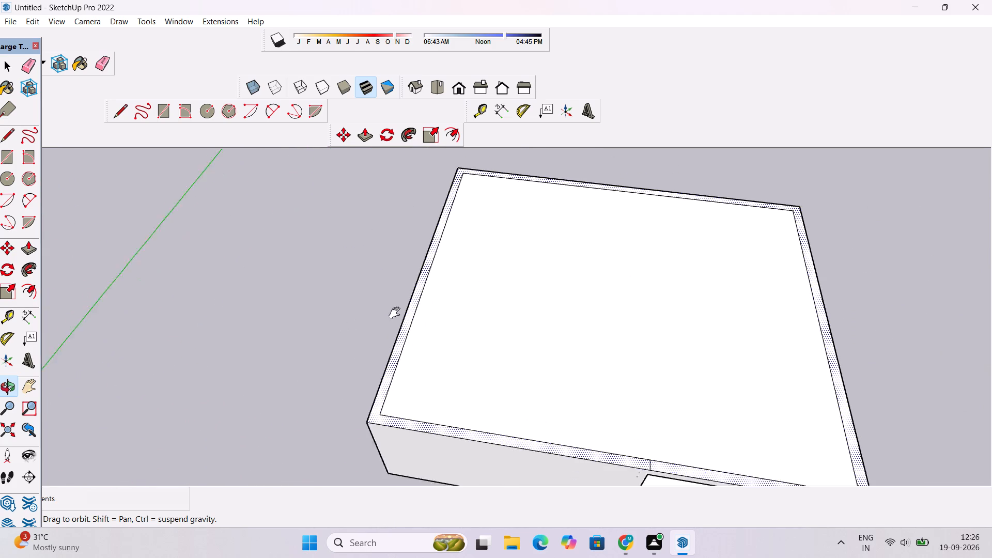
{"action": "left_click_drag", "start_coordinate": [397, 313], "coordinate": [391, 311], "text": "shift"}
{"action": "scroll", "coordinate": [349, 310], "scroll_direction": "down", "scroll_amount": 6, "text": "shift"}
{"action": "left_click_drag", "start_coordinate": [430, 348], "coordinate": [474, 341]}
{"action": "scroll", "coordinate": [474, 341], "scroll_direction": "down", "scroll_amount": 4, "text": "shift"}
{"action": "left_click_drag", "start_coordinate": [473, 339], "coordinate": [417, 314], "text": "shift"}
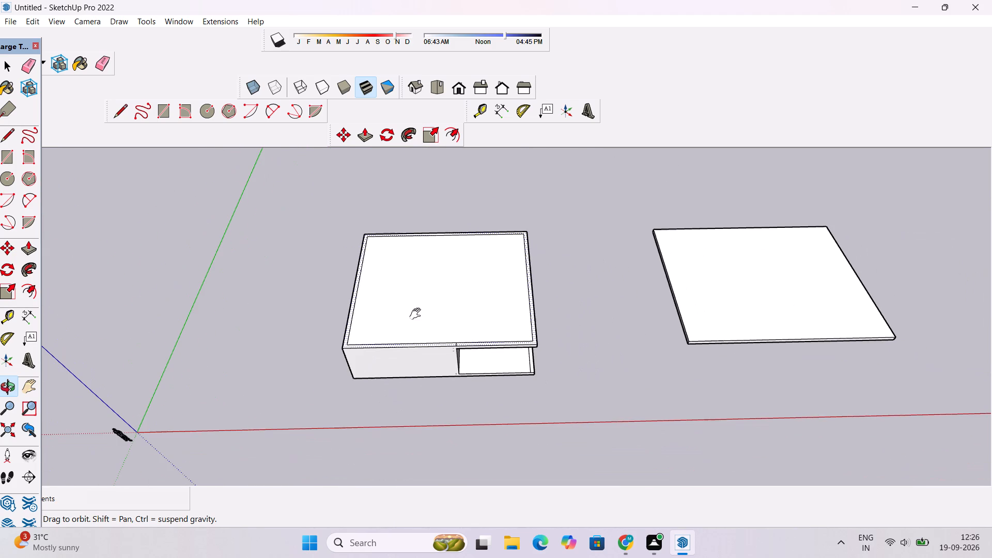
Place a guide on the roof 12' behind the border's inner front edge and a second guide 1' beyond it.
{"action": "key", "text": "t"}
{"action": "scroll", "coordinate": [401, 350], "scroll_direction": "up", "scroll_amount": 6}
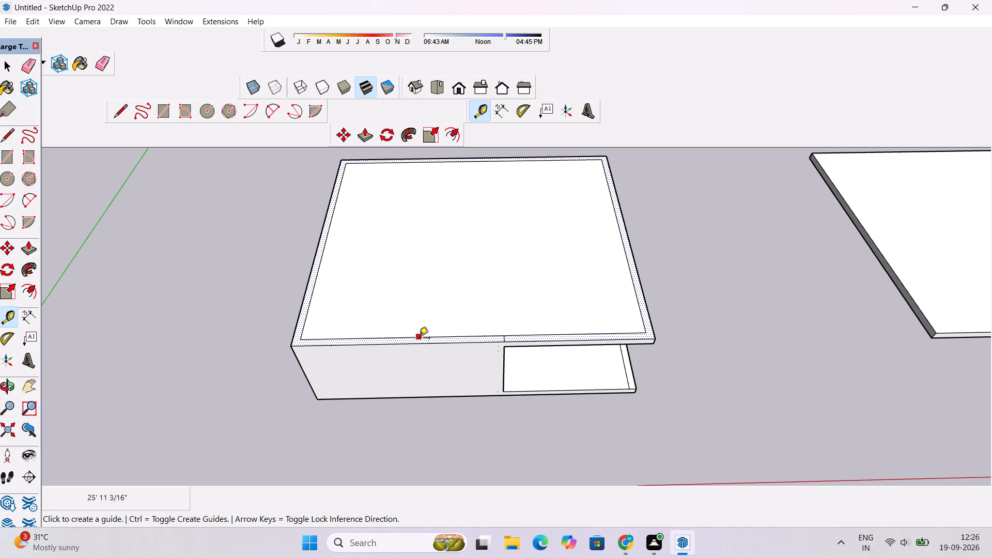
{"action": "left_click", "coordinate": [419, 339]}
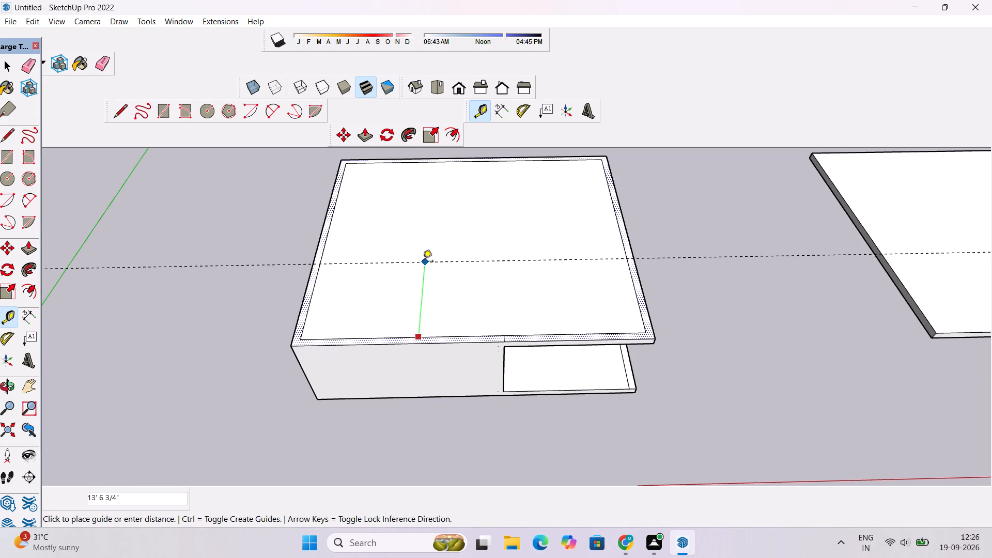
{"action": "type", "text": "12"}
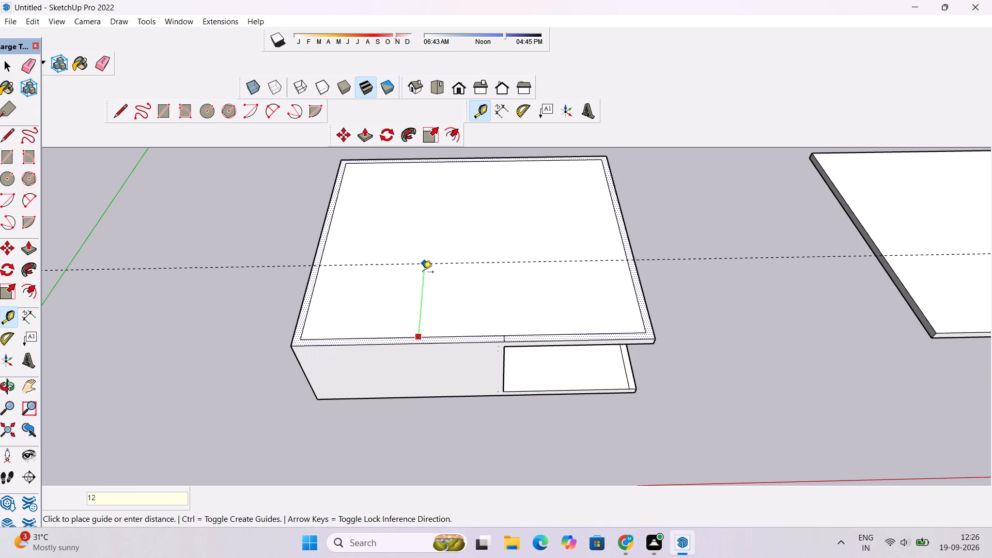
{"action": "key", "text": "apostrophe"}
{"action": "key", "text": "Return"}
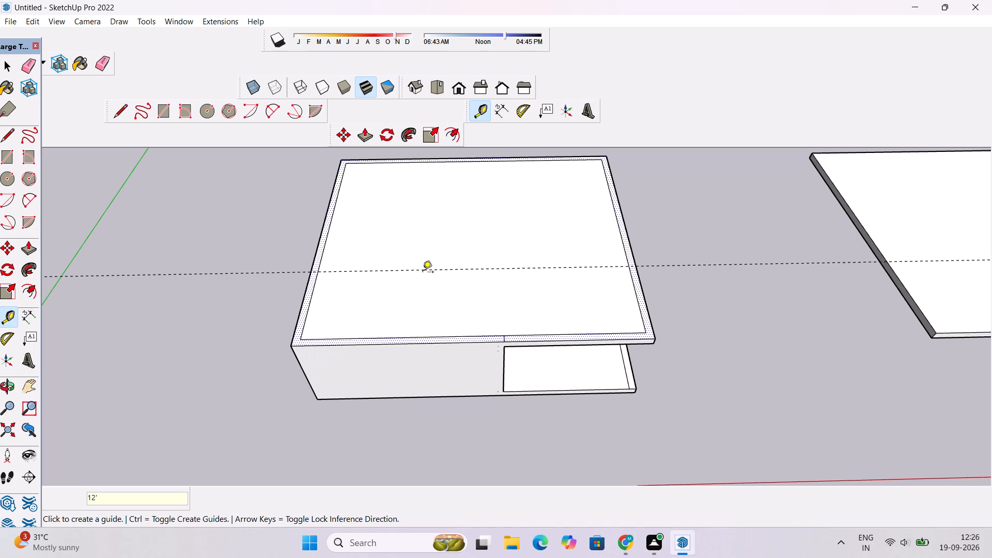
{"action": "left_click", "coordinate": [389, 269]}
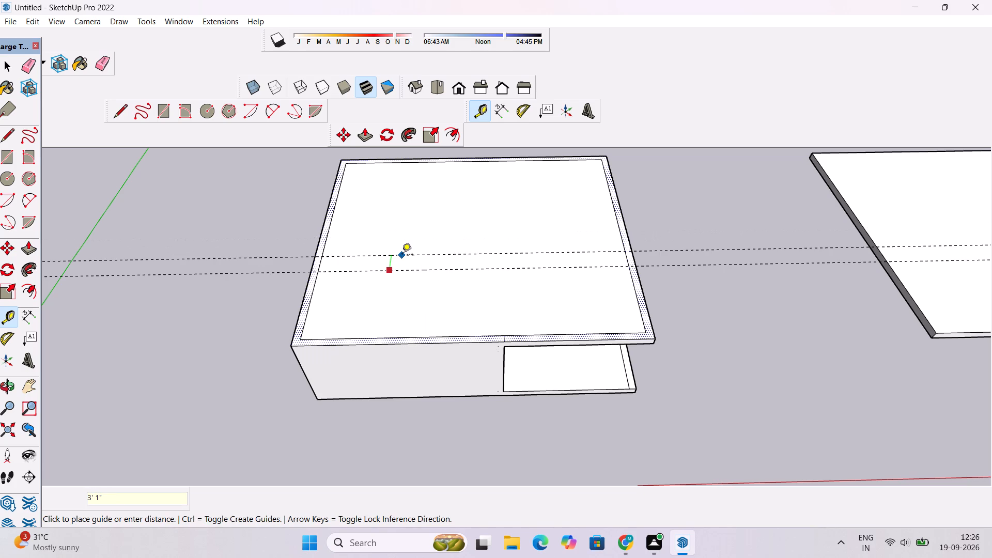
{"action": "type", "text": "1'"}
{"action": "key", "text": "Return"}
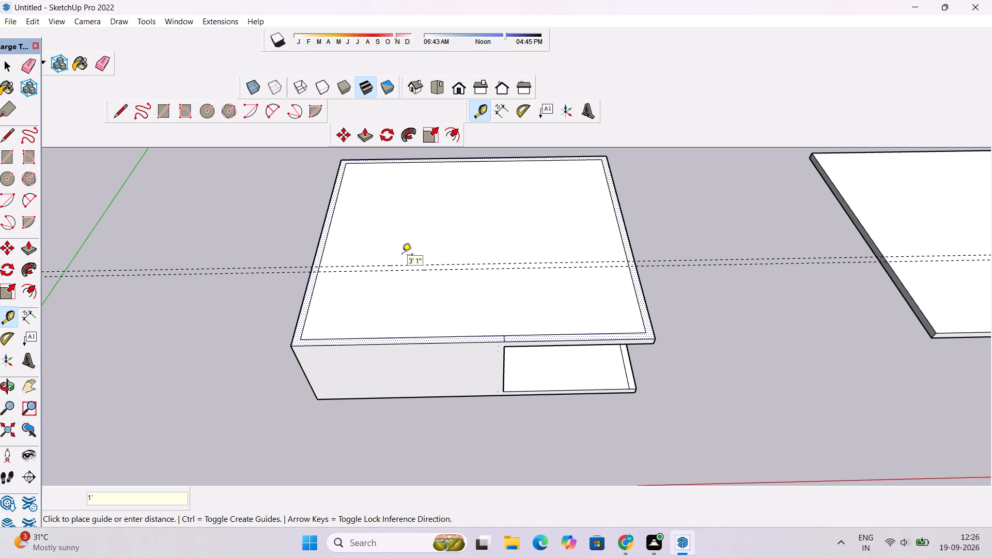
{"action": "scroll", "coordinate": [343, 292], "scroll_direction": "up", "scroll_amount": 1}
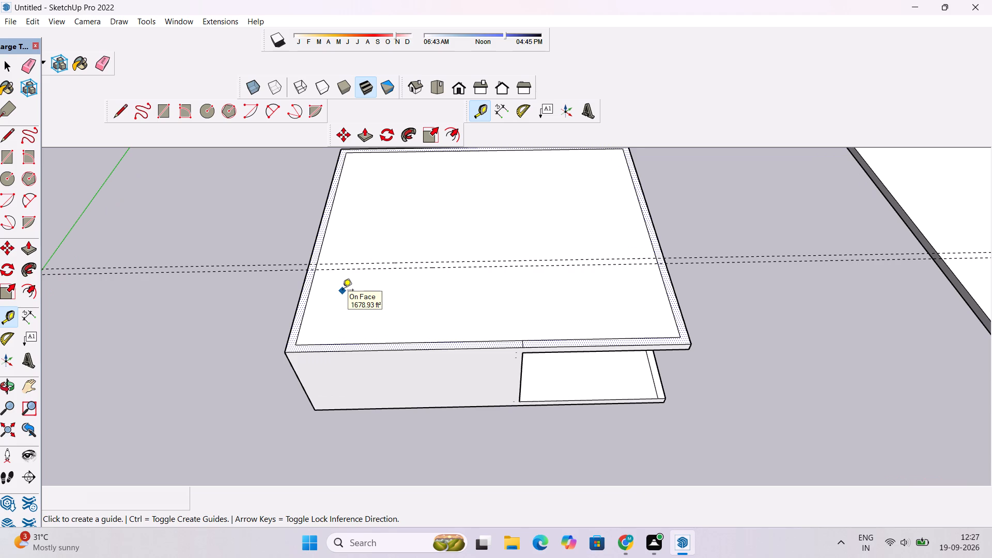
Draw two 1' lines across the side roof border, one along each of the two guides.
{"action": "scroll", "coordinate": [341, 282], "scroll_direction": "down", "scroll_amount": 8}
{"action": "scroll", "coordinate": [439, 306], "scroll_direction": "up", "scroll_amount": 7}
{"action": "key", "text": "space"}
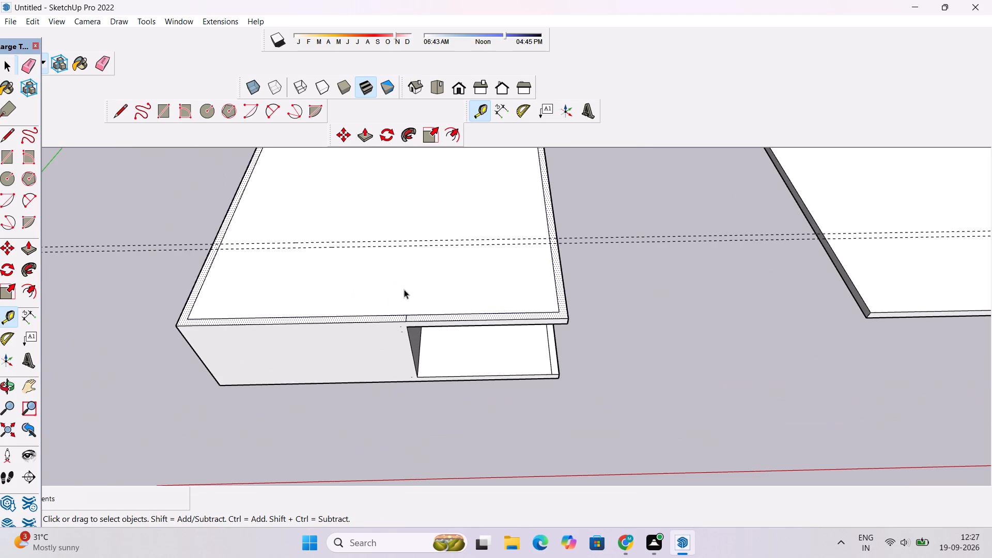
{"action": "scroll", "coordinate": [357, 283], "scroll_direction": "up", "scroll_amount": 3}
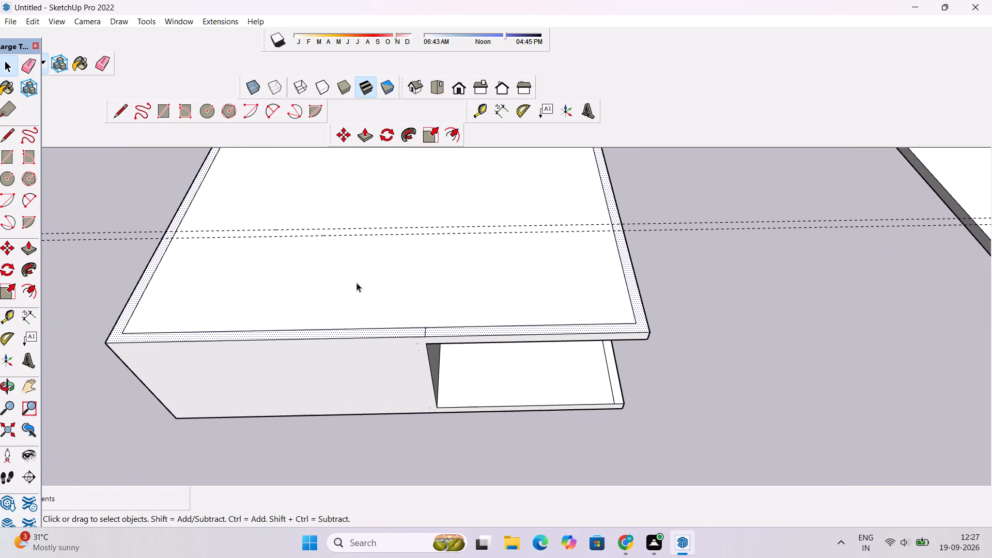
{"action": "scroll", "coordinate": [357, 283], "scroll_direction": "down", "scroll_amount": 9}
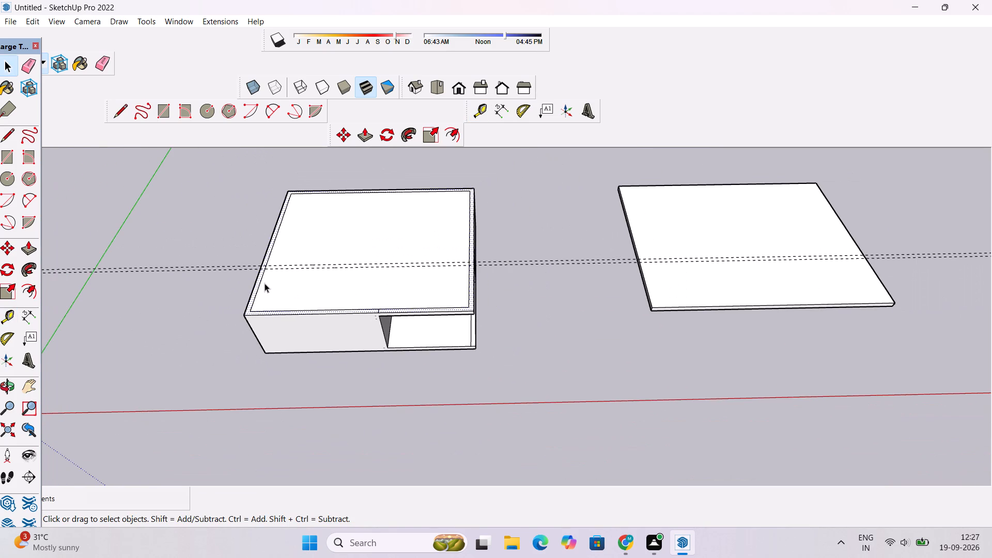
{"action": "scroll", "coordinate": [265, 283], "scroll_direction": "up", "scroll_amount": 1}
{"action": "key", "text": "l"}
{"action": "scroll", "coordinate": [265, 283], "scroll_direction": "up", "scroll_amount": 8}
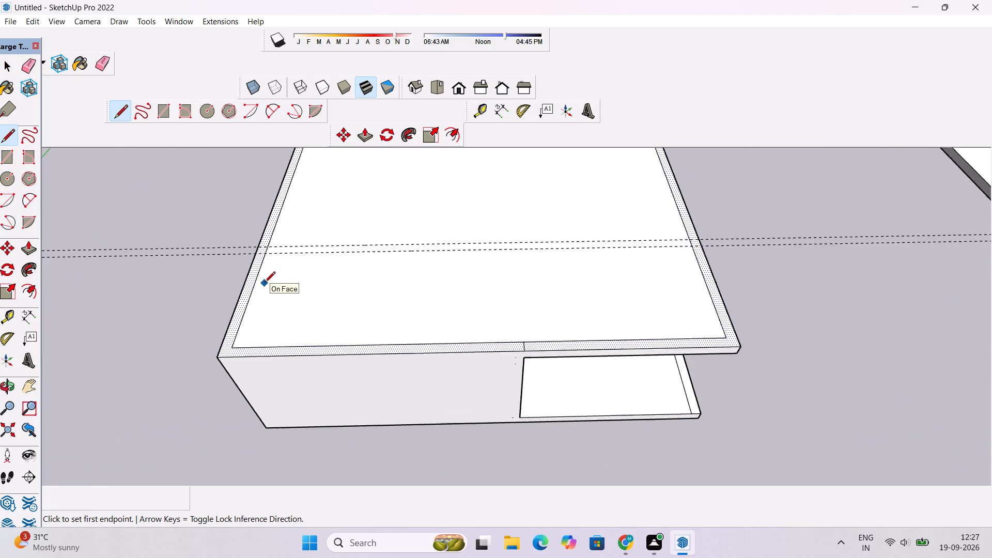
{"action": "scroll", "coordinate": [265, 283], "scroll_direction": "up", "scroll_amount": 5}
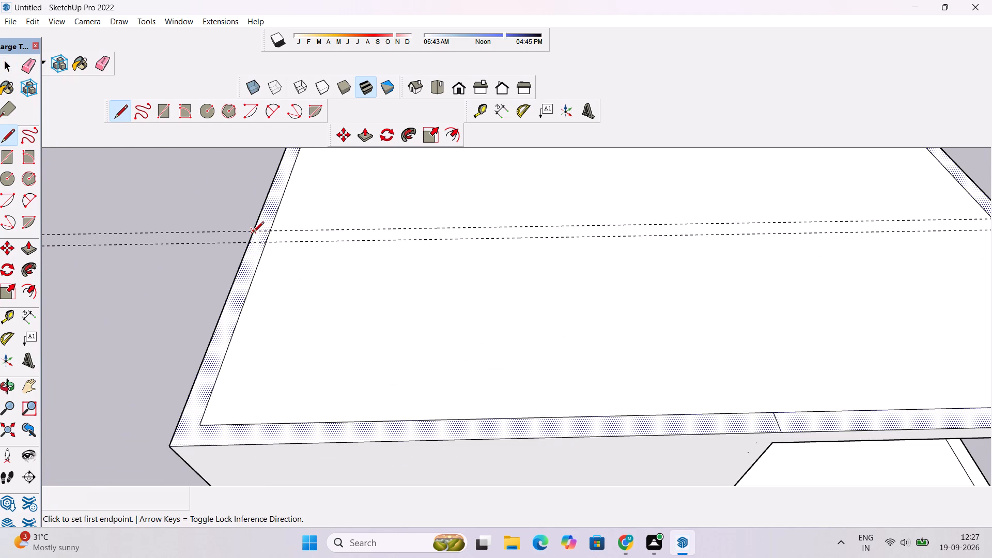
{"action": "left_click", "coordinate": [251, 231]}
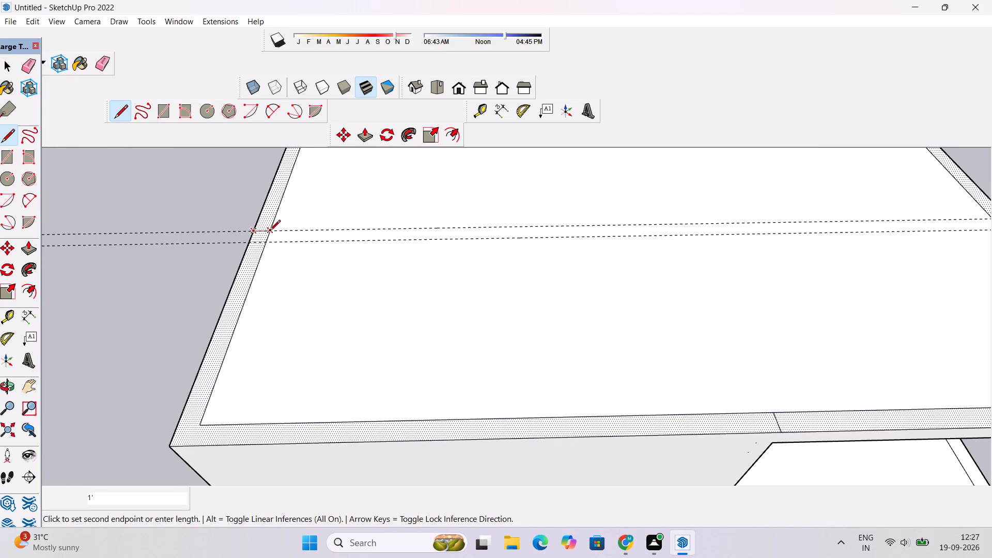
{"action": "left_click", "coordinate": [270, 231]}
{"action": "left_click", "coordinate": [247, 244]}
{"action": "left_click", "coordinate": [267, 242]}
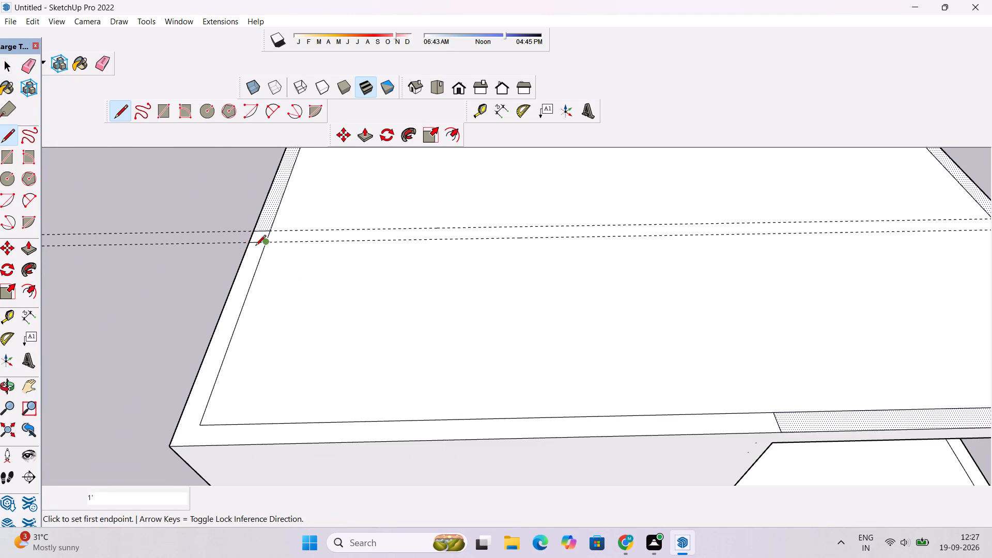
{"action": "key", "text": "space"}
Push/Pull the selected roof border, running from above the open corner around the back to the farther guide, up 5' as a parapet.
{"action": "scroll", "coordinate": [202, 254], "scroll_direction": "down", "scroll_amount": 5}
{"action": "key", "text": "p"}
{"action": "scroll", "coordinate": [244, 269], "scroll_direction": "down", "scroll_amount": 2}
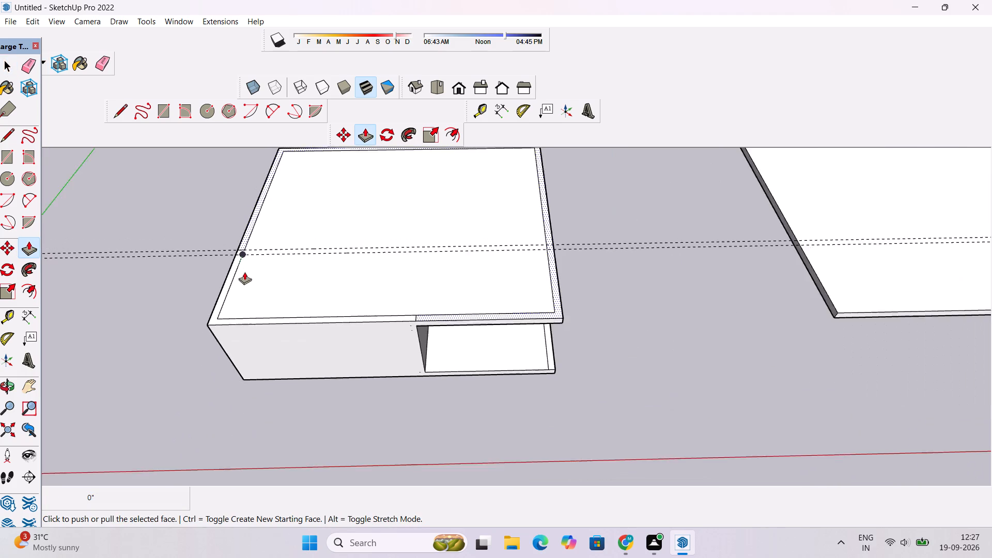
{"action": "scroll", "coordinate": [244, 272], "scroll_direction": "down", "scroll_amount": 10}
{"action": "scroll", "coordinate": [348, 313], "scroll_direction": "up", "scroll_amount": 4}
{"action": "left_click", "coordinate": [378, 288]}
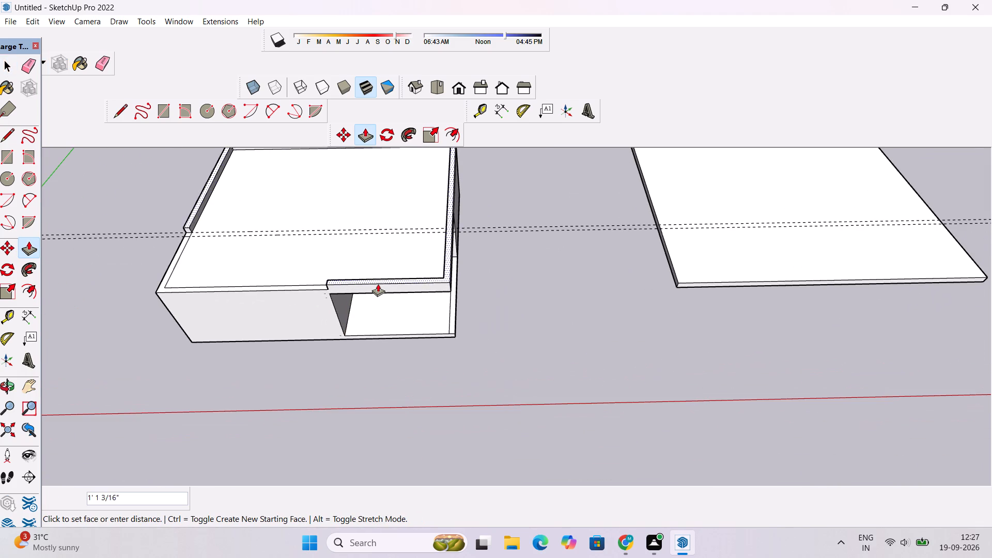
{"action": "scroll", "coordinate": [378, 279], "scroll_direction": "down", "scroll_amount": 5}
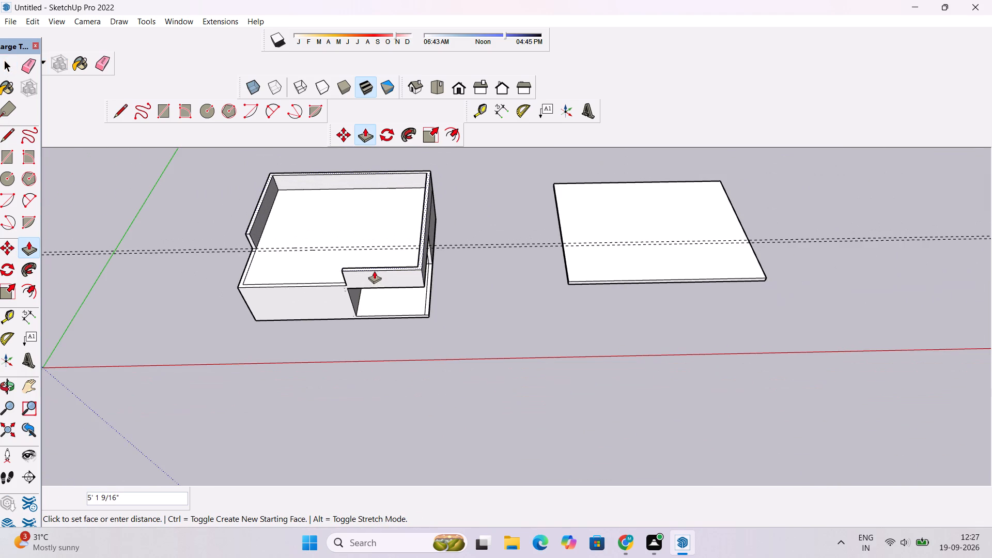
{"action": "type", "text": "5'"}
{"action": "key", "text": "Return"}
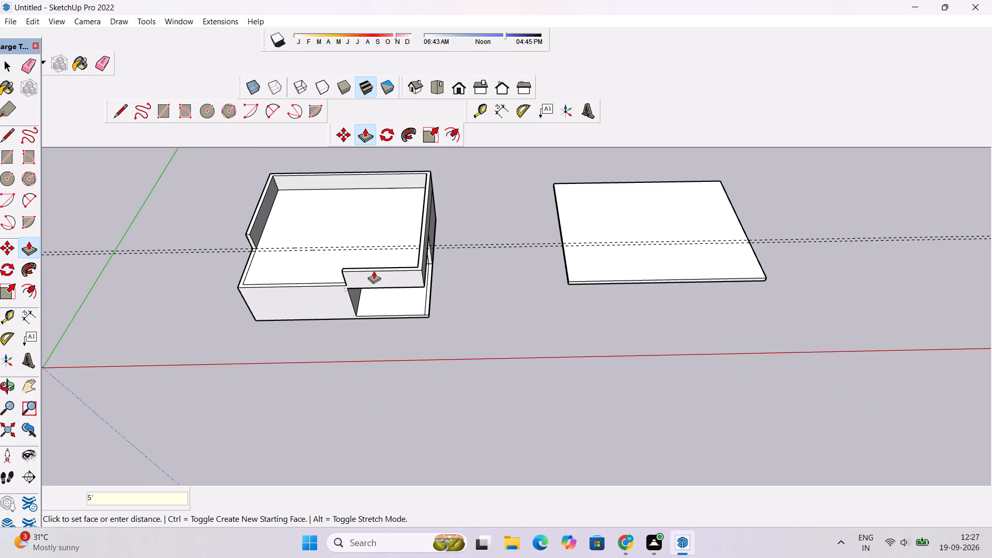
Examine the raised parapet and the open corner below it from the front and from above.
{"action": "key", "text": "o"}
{"action": "left_click_drag", "start_coordinate": [359, 317], "coordinate": [354, 203]}
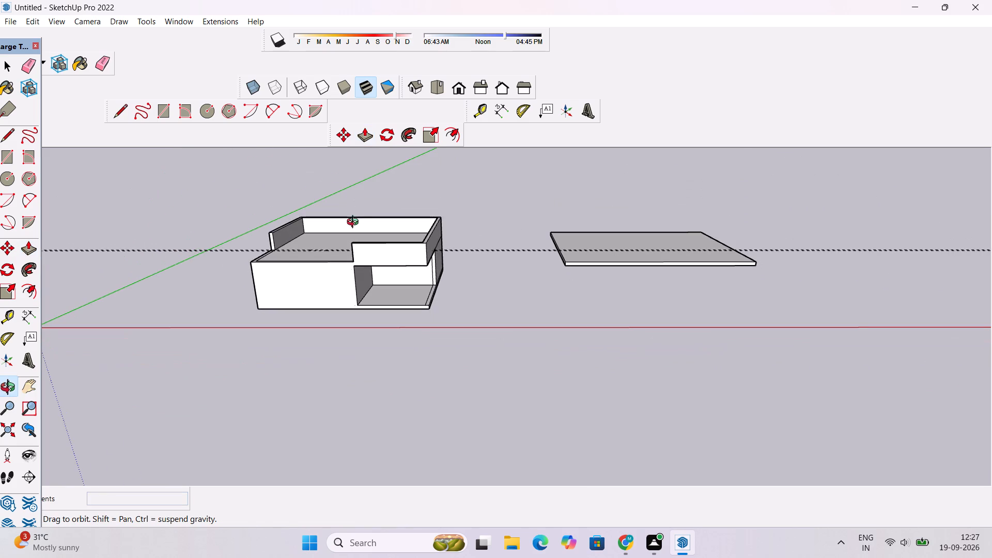
{"action": "scroll", "coordinate": [355, 230], "scroll_direction": "down", "scroll_amount": 4}
{"action": "left_click_drag", "start_coordinate": [348, 249], "coordinate": [417, 274], "text": "shift"}
{"action": "scroll", "coordinate": [403, 290], "scroll_direction": "up", "scroll_amount": 4}
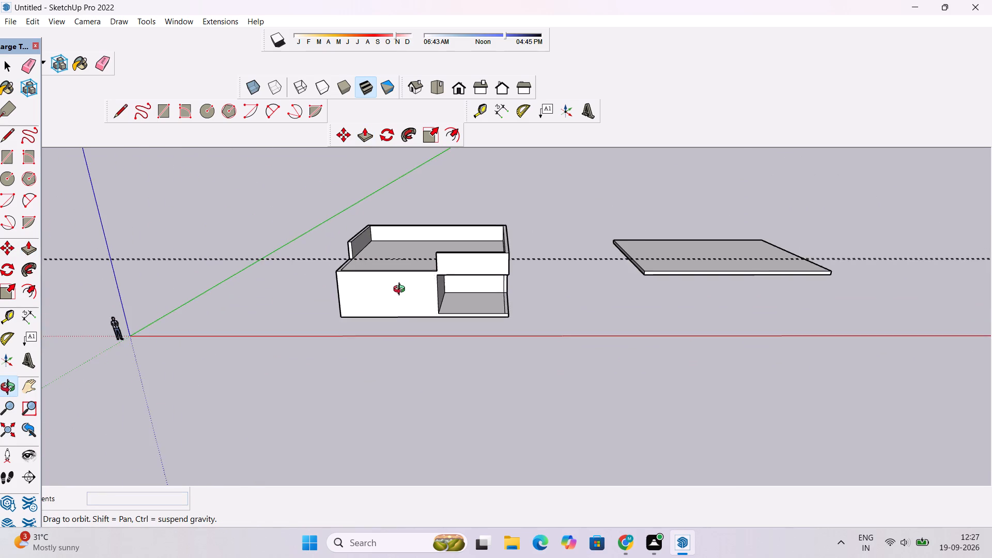
{"action": "scroll", "coordinate": [441, 287], "scroll_direction": "up", "scroll_amount": 4}
{"action": "left_click_drag", "start_coordinate": [461, 278], "coordinate": [463, 305]}
{"action": "scroll", "coordinate": [463, 305], "scroll_direction": "up", "scroll_amount": 2}
{"action": "left_click_drag", "start_coordinate": [473, 296], "coordinate": [455, 303]}
{"action": "left_click_drag", "start_coordinate": [455, 303], "coordinate": [471, 311]}
{"action": "left_click_drag", "start_coordinate": [469, 261], "coordinate": [477, 301]}
{"action": "left_click_drag", "start_coordinate": [477, 295], "coordinate": [387, 280]}
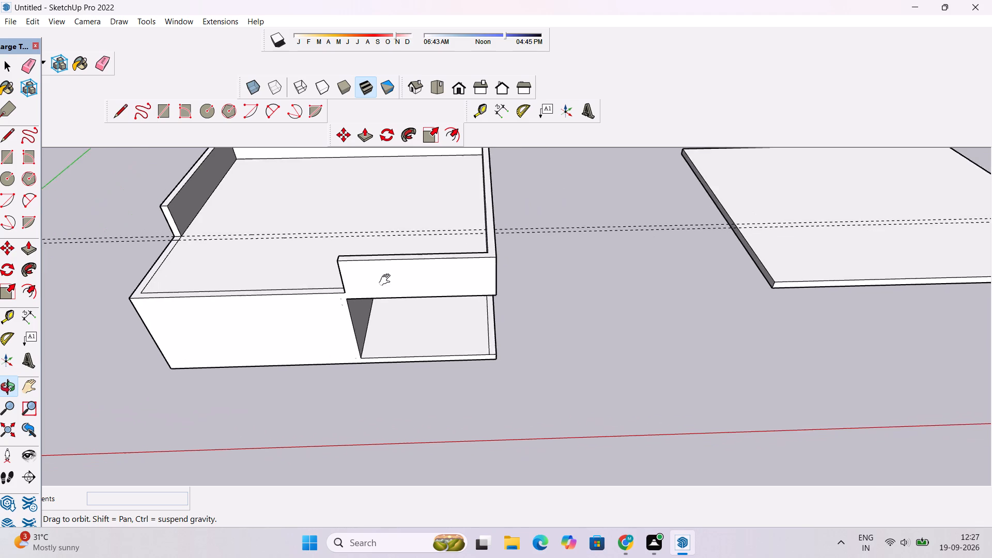
{"action": "left_click_drag", "start_coordinate": [387, 280], "coordinate": [386, 280]}
Lower the top face of the parapet by 1' with Push/Pull.
{"action": "scroll", "coordinate": [386, 280], "scroll_direction": "up", "scroll_amount": 2}
{"action": "key", "text": "p"}
{"action": "left_click", "coordinate": [402, 249]}
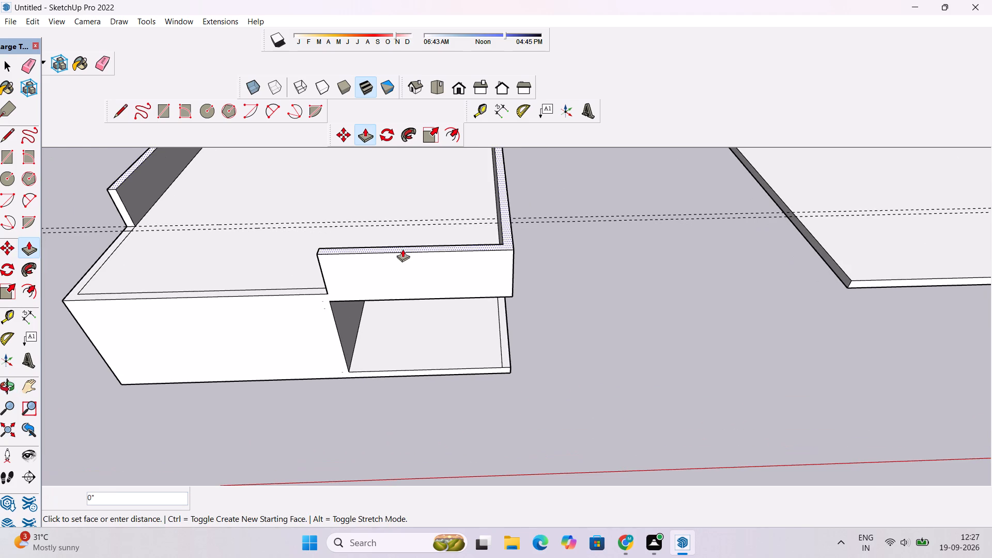
{"action": "type", "text": "1'"}
{"action": "key", "text": "Return"}
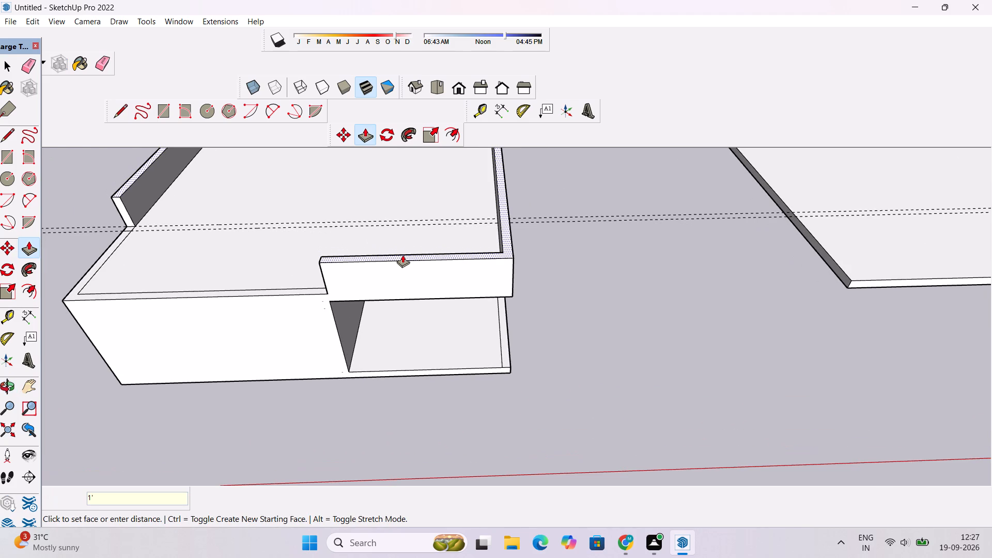
Examine the lowered parapet and the whole building from the front, from above and at an angle.
{"action": "key", "text": "o"}
{"action": "scroll", "coordinate": [401, 265], "scroll_direction": "down", "scroll_amount": 5}
{"action": "left_click_drag", "start_coordinate": [355, 343], "coordinate": [356, 256]}
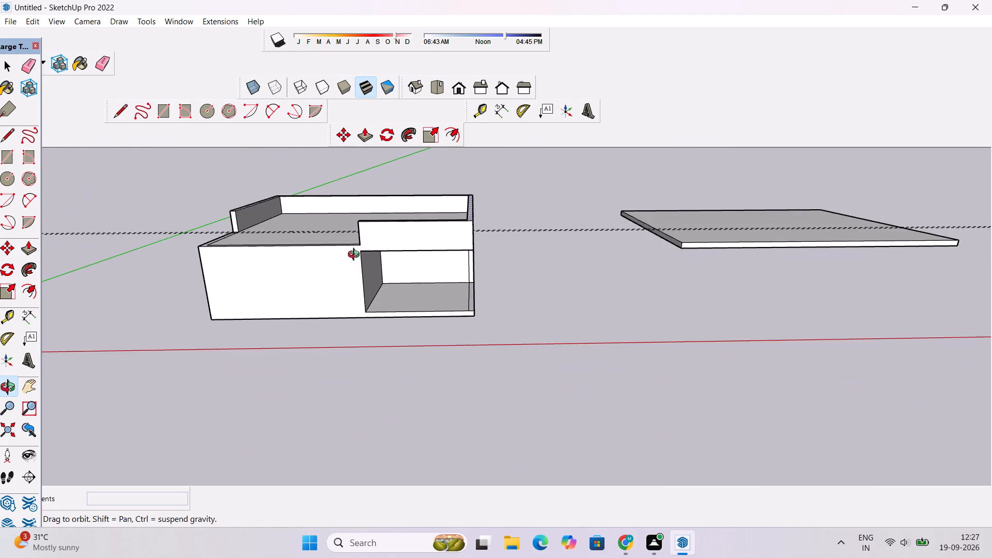
{"action": "scroll", "coordinate": [356, 256], "scroll_direction": "up", "scroll_amount": 4}
{"action": "left_click_drag", "start_coordinate": [356, 256], "coordinate": [360, 322]}
{"action": "scroll", "coordinate": [341, 315], "scroll_direction": "up", "scroll_amount": 1}
{"action": "scroll", "coordinate": [340, 315], "scroll_direction": "down", "scroll_amount": 3}
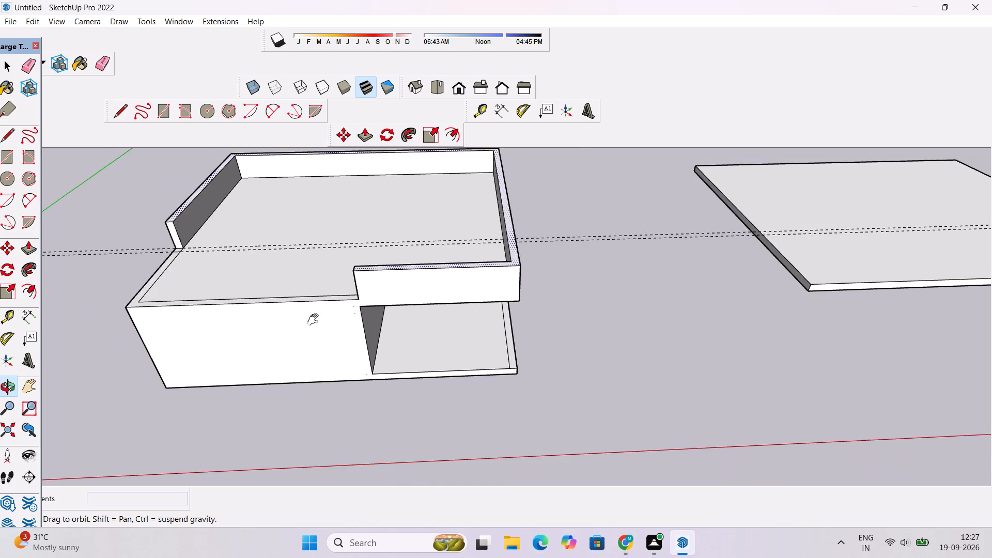
{"action": "left_click_drag", "start_coordinate": [290, 322], "coordinate": [448, 300], "text": "shift"}
{"action": "scroll", "coordinate": [450, 300], "scroll_direction": "down", "scroll_amount": 3}
{"action": "left_click_drag", "start_coordinate": [451, 300], "coordinate": [415, 330]}
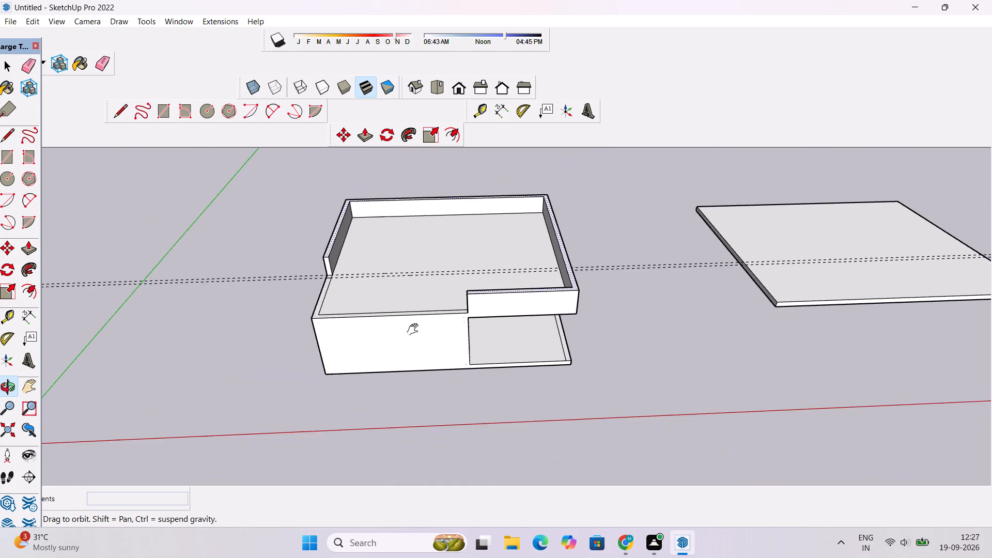
{"action": "scroll", "coordinate": [415, 330], "scroll_direction": "down", "scroll_amount": 5}
{"action": "left_click_drag", "start_coordinate": [438, 302], "coordinate": [425, 366]}
{"action": "scroll", "coordinate": [413, 344], "scroll_direction": "up", "scroll_amount": 9}
{"action": "left_click_drag", "start_coordinate": [424, 322], "coordinate": [386, 339], "text": "shift"}
{"action": "scroll", "coordinate": [386, 339], "scroll_direction": "down", "scroll_amount": 4}
{"action": "left_click_drag", "start_coordinate": [384, 340], "coordinate": [404, 311]}
{"action": "scroll", "coordinate": [404, 311], "scroll_direction": "down", "scroll_amount": 4}
{"action": "left_click_drag", "start_coordinate": [437, 323], "coordinate": [362, 340]}
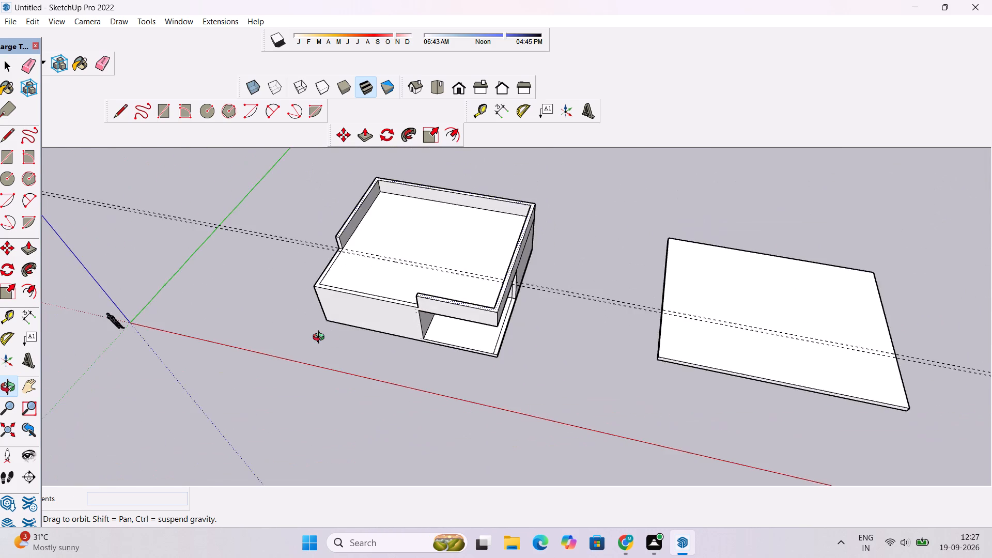
{"action": "scroll", "coordinate": [321, 338], "scroll_direction": "up", "scroll_amount": 4}
{"action": "left_click_drag", "start_coordinate": [360, 350], "coordinate": [409, 312]}
{"action": "scroll", "coordinate": [411, 308], "scroll_direction": "down", "scroll_amount": 1}
{"action": "left_click_drag", "start_coordinate": [411, 308], "coordinate": [416, 344], "text": "shift"}
{"action": "scroll", "coordinate": [416, 344], "scroll_direction": "up", "scroll_amount": 3}
{"action": "left_click_drag", "start_coordinate": [420, 362], "coordinate": [420, 321]}
{"action": "scroll", "coordinate": [420, 320], "scroll_direction": "down", "scroll_amount": 5}
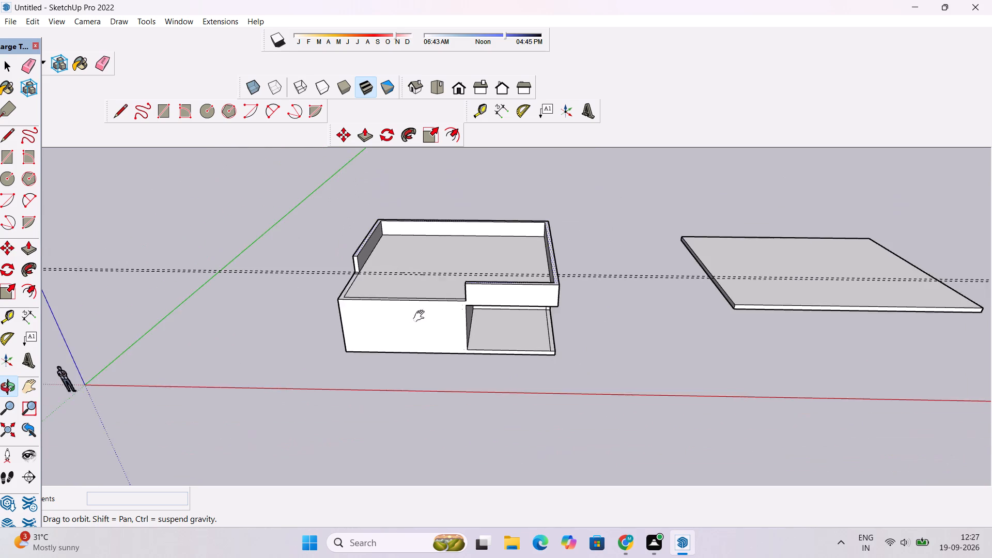
{"action": "left_click_drag", "start_coordinate": [421, 316], "coordinate": [420, 362], "text": "shift"}
{"action": "scroll", "coordinate": [419, 362], "scroll_direction": "up", "scroll_amount": 3}
{"action": "scroll", "coordinate": [414, 352], "scroll_direction": "down", "scroll_amount": 2}
{"action": "left_click_drag", "start_coordinate": [413, 349], "coordinate": [407, 368]}
{"action": "left_click_drag", "start_coordinate": [407, 368], "coordinate": [421, 327]}
{"action": "left_click_drag", "start_coordinate": [421, 327], "coordinate": [432, 344], "text": "shift"}
{"action": "left_click_drag", "start_coordinate": [433, 345], "coordinate": [448, 405]}
{"action": "scroll", "coordinate": [442, 396], "scroll_direction": "up", "scroll_amount": 3}
{"action": "left_click_drag", "start_coordinate": [436, 390], "coordinate": [410, 322], "text": "shift"}
{"action": "left_click_drag", "start_coordinate": [410, 322], "coordinate": [411, 352], "text": "shift"}
{"action": "scroll", "coordinate": [411, 352], "scroll_direction": "up", "scroll_amount": 2}
{"action": "left_click_drag", "start_coordinate": [409, 346], "coordinate": [396, 368]}
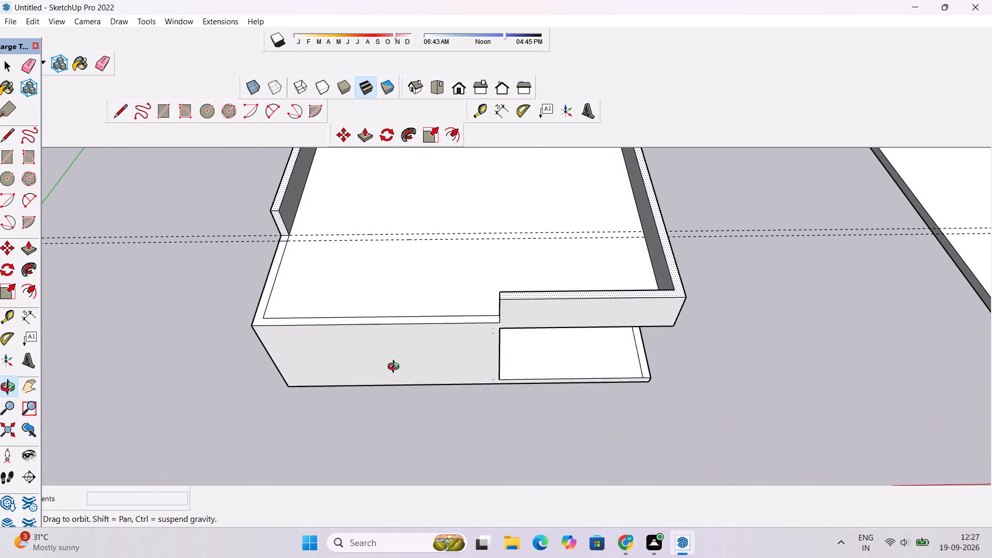
{"action": "left_click_drag", "start_coordinate": [396, 368], "coordinate": [391, 374], "text": "shift"}
Push/Pull the remaining front and side border, between the opening's edge and the nearer guide, up 4' level with the parapet.
{"action": "key", "text": "p"}
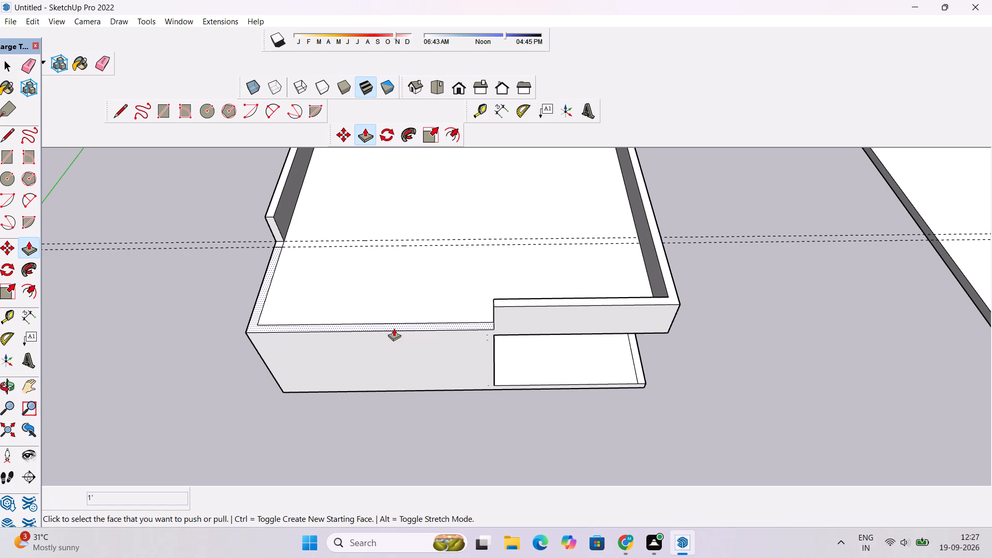
{"action": "left_click", "coordinate": [395, 324]}
{"action": "scroll", "coordinate": [393, 284], "scroll_direction": "down", "scroll_amount": 3}
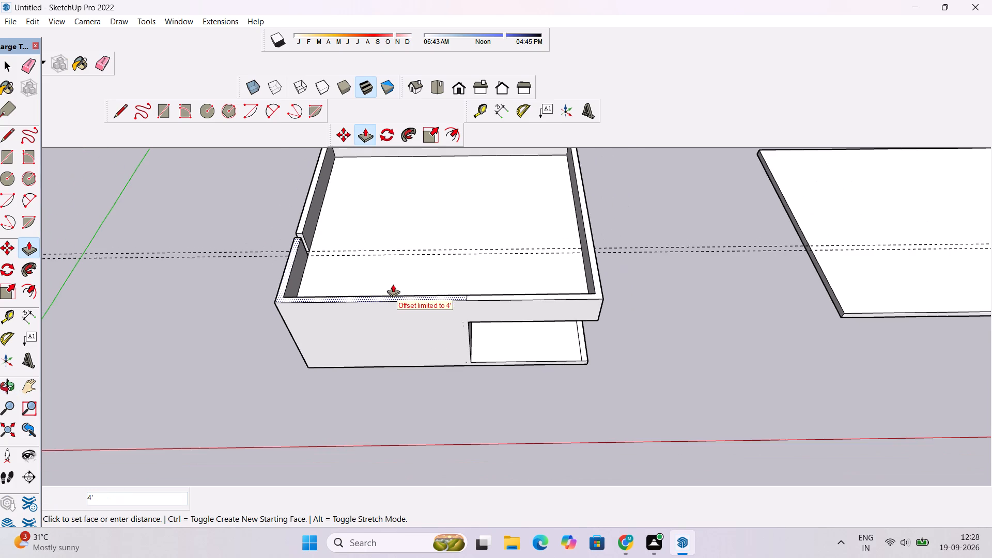
{"action": "left_click", "coordinate": [393, 283]}
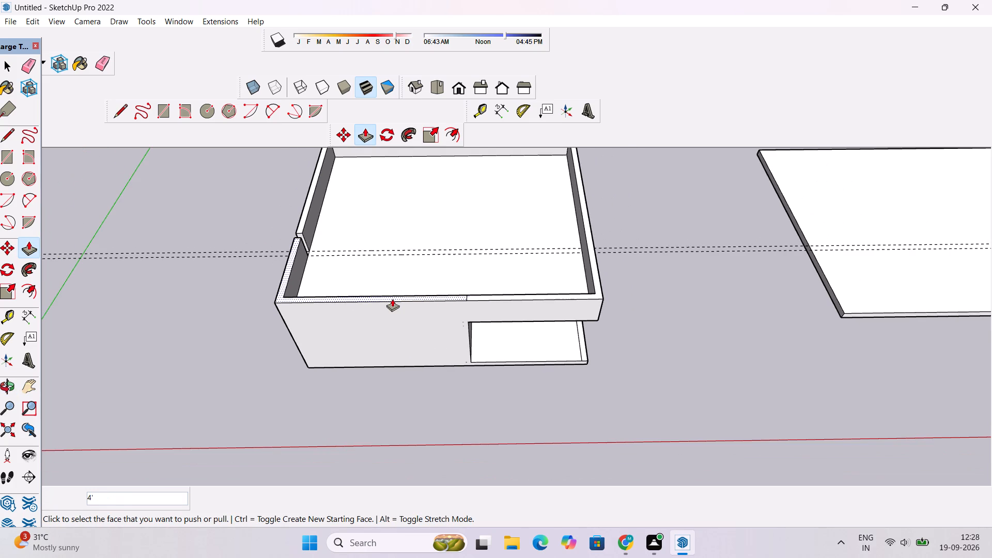
Raise the top of that L-shaped front corner wall a further 7' with Push/Pull.
{"action": "left_click", "coordinate": [392, 299]}
{"action": "scroll", "coordinate": [392, 283], "scroll_direction": "down", "scroll_amount": 8}
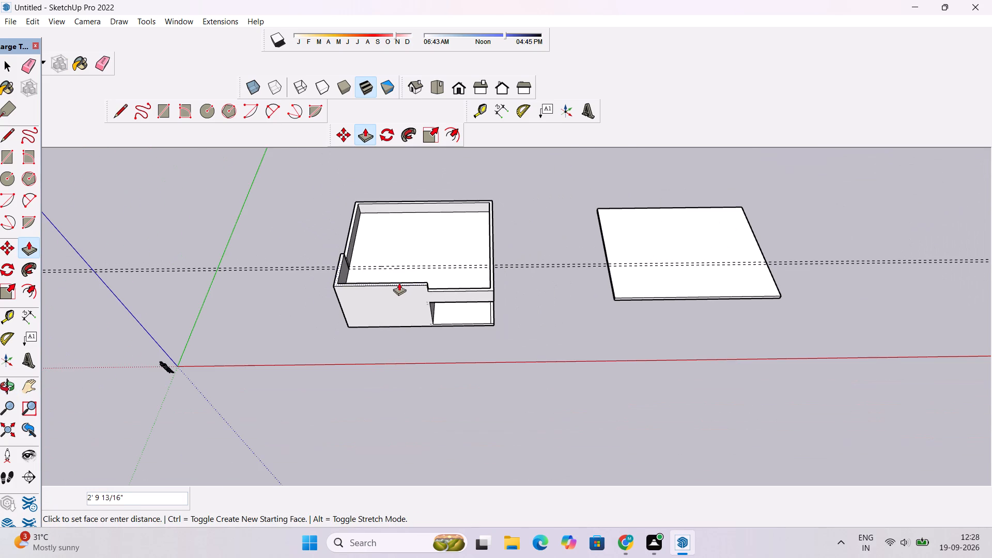
{"action": "scroll", "coordinate": [399, 283], "scroll_direction": "down", "scroll_amount": 2}
{"action": "scroll", "coordinate": [397, 278], "scroll_direction": "up", "scroll_amount": 7}
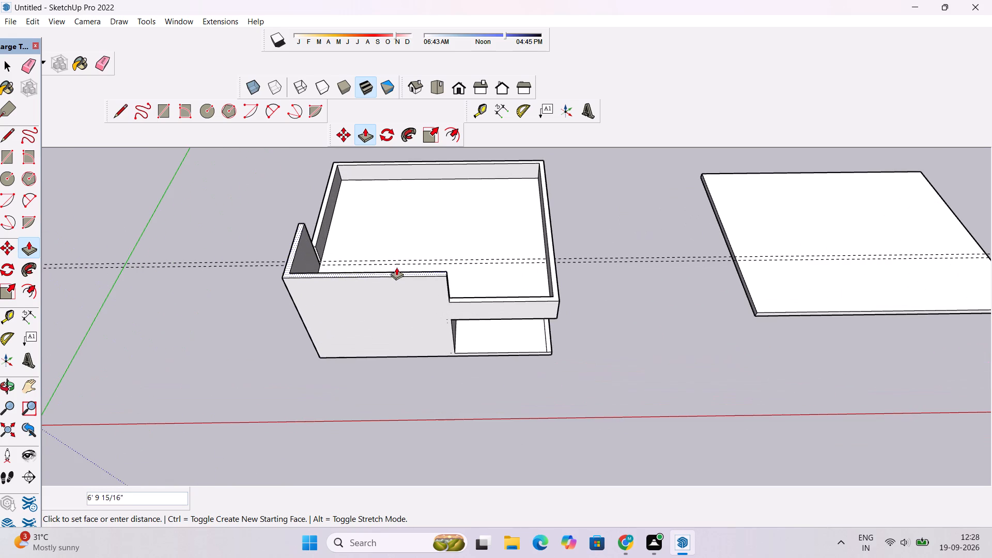
{"action": "type", "text": "7'"}
{"action": "key", "text": "Return"}
Examine the tall front corner wall from several sides and the 1' gap between it and the side parapet.
{"action": "key", "text": "o"}
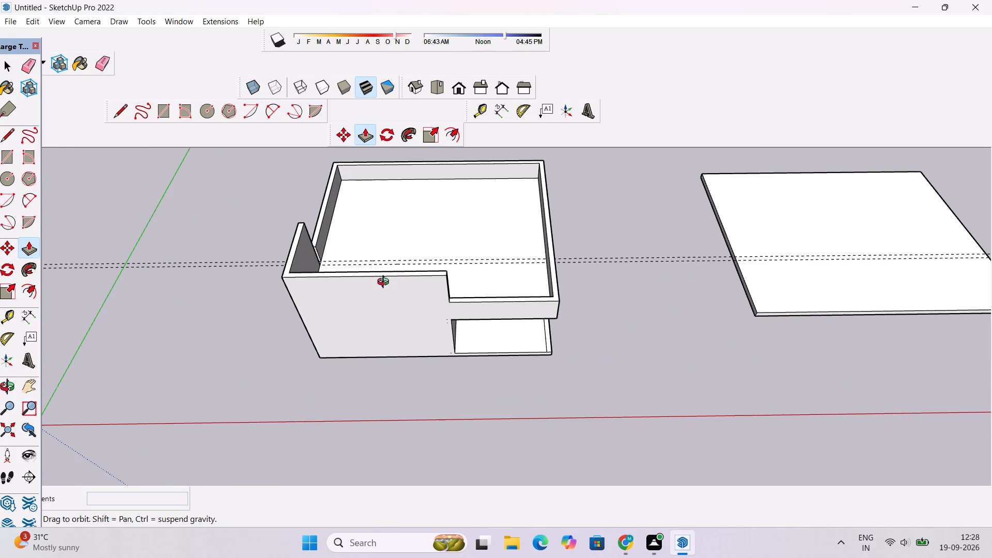
{"action": "scroll", "coordinate": [385, 283], "scroll_direction": "down", "scroll_amount": 7}
{"action": "left_click_drag", "start_coordinate": [383, 359], "coordinate": [386, 225]}
{"action": "scroll", "coordinate": [373, 260], "scroll_direction": "up", "scroll_amount": 9}
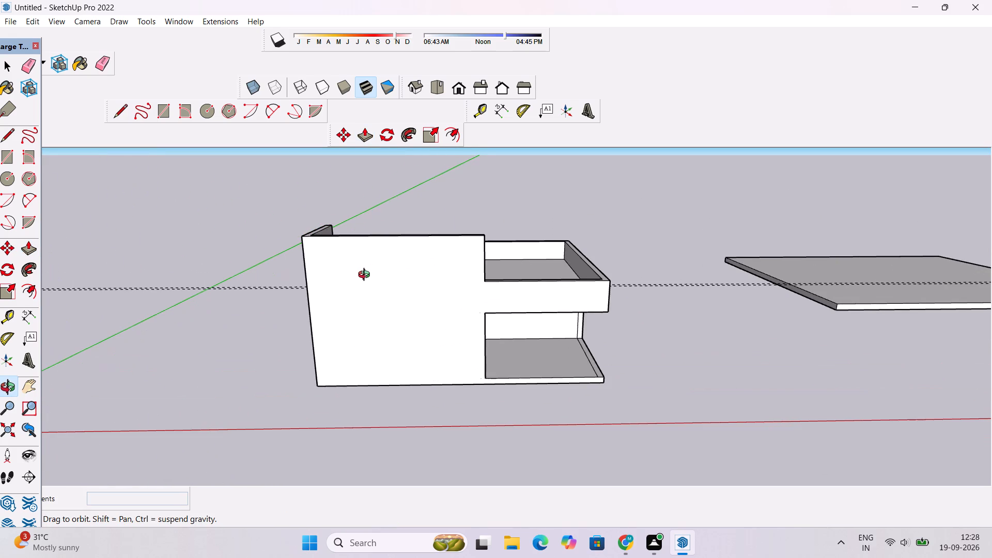
{"action": "left_click_drag", "start_coordinate": [366, 276], "coordinate": [336, 313]}
{"action": "scroll", "coordinate": [336, 313], "scroll_direction": "up", "scroll_amount": 2}
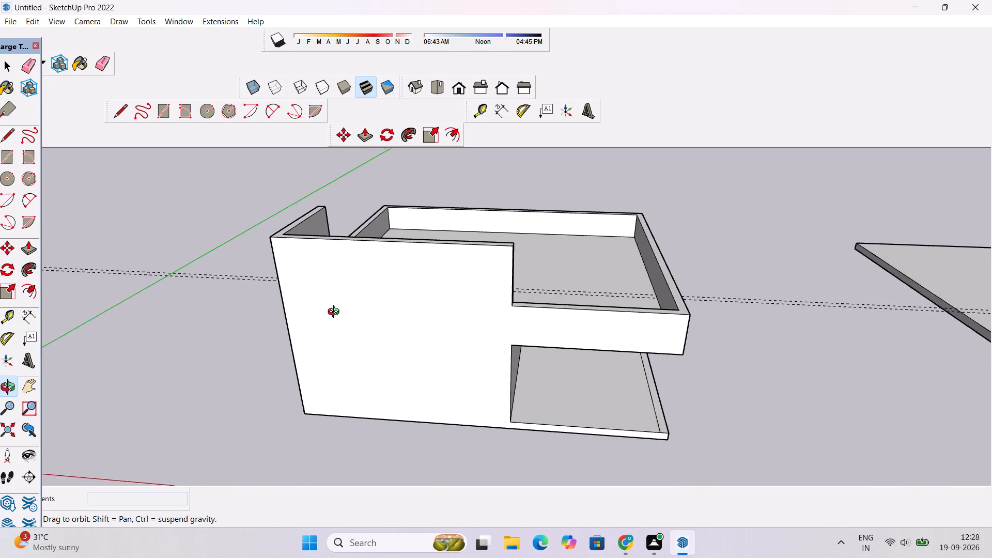
{"action": "scroll", "coordinate": [336, 313], "scroll_direction": "up", "scroll_amount": 1}
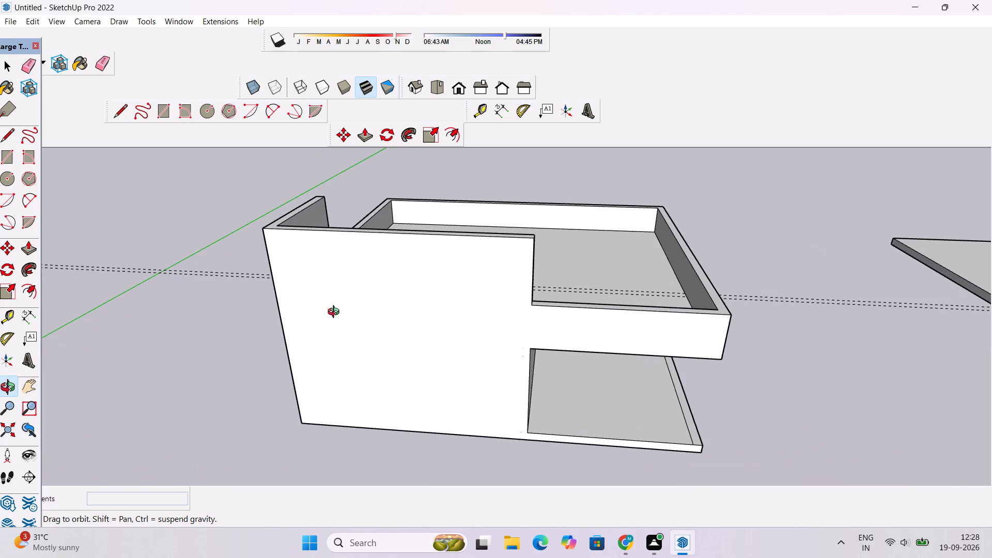
{"action": "scroll", "coordinate": [335, 313], "scroll_direction": "down", "scroll_amount": 6}
{"action": "left_click_drag", "start_coordinate": [310, 312], "coordinate": [390, 287]}
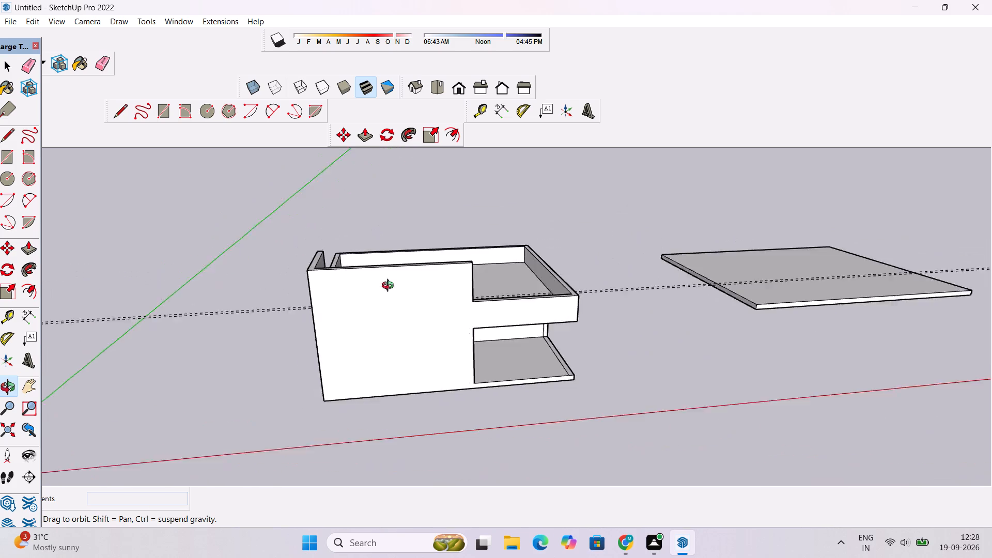
{"action": "left_click_drag", "start_coordinate": [390, 287], "coordinate": [676, 320]}
{"action": "scroll", "coordinate": [564, 376], "scroll_direction": "up", "scroll_amount": 5}
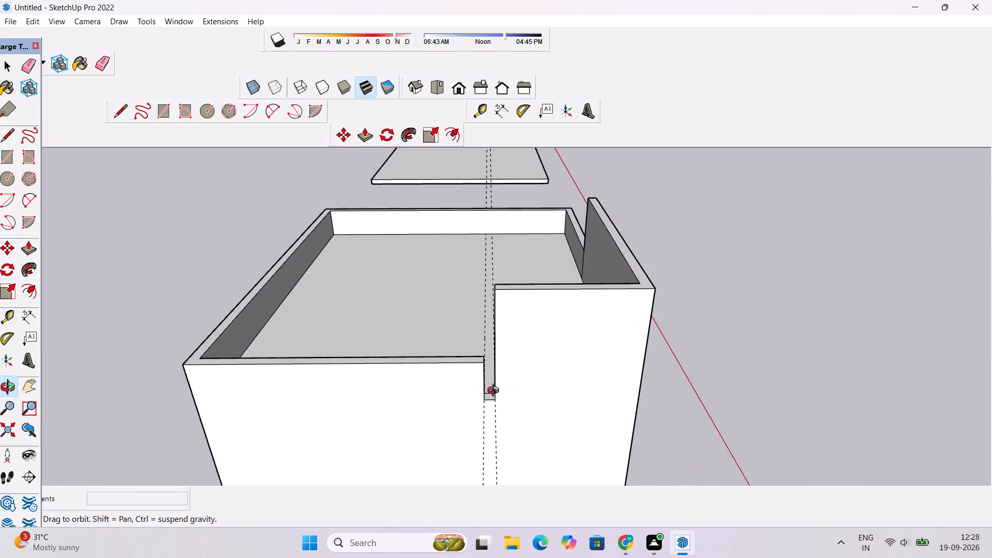
{"action": "scroll", "coordinate": [495, 392], "scroll_direction": "up", "scroll_amount": 4}
{"action": "left_click_drag", "start_coordinate": [497, 394], "coordinate": [505, 425]}
{"action": "left_click_drag", "start_coordinate": [530, 416], "coordinate": [335, 429]}
{"action": "left_click_drag", "start_coordinate": [503, 393], "coordinate": [254, 447]}
{"action": "left_click_drag", "start_coordinate": [416, 305], "coordinate": [388, 325], "text": "shift"}
{"action": "scroll", "coordinate": [388, 325], "scroll_direction": "up", "scroll_amount": 1}
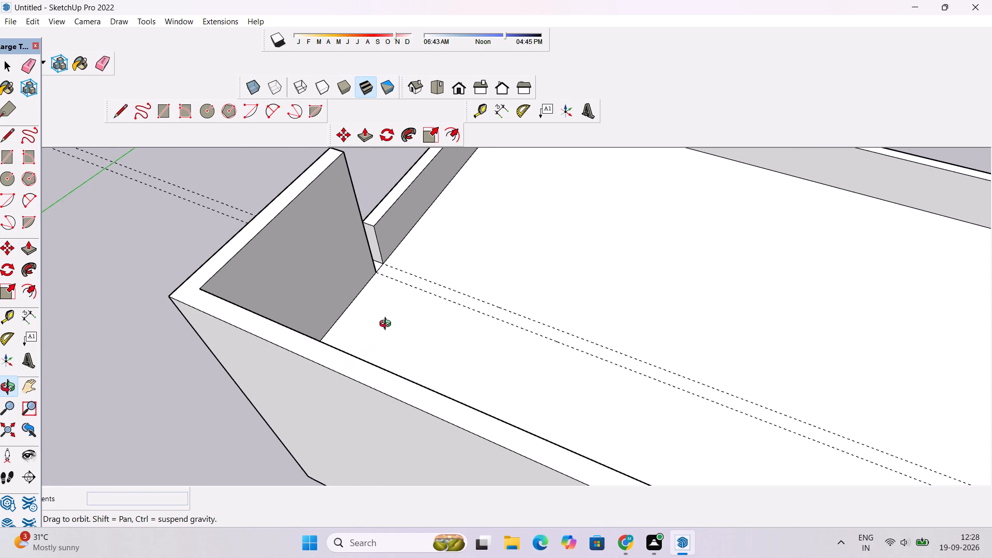
{"action": "scroll", "coordinate": [388, 325], "scroll_direction": "up", "scroll_amount": 1}
{"action": "left_click_drag", "start_coordinate": [406, 304], "coordinate": [339, 341], "text": "shift"}
{"action": "scroll", "coordinate": [339, 341], "scroll_direction": "up", "scroll_amount": 1}
{"action": "left_click_drag", "start_coordinate": [340, 335], "coordinate": [281, 245], "text": "shift"}
{"action": "scroll", "coordinate": [279, 242], "scroll_direction": "down", "scroll_amount": 5}
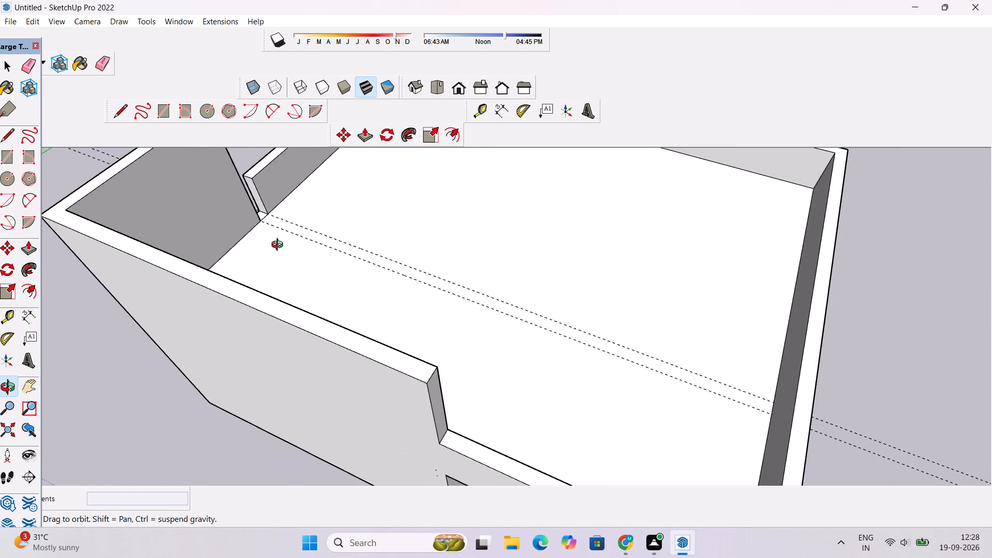
Place a guide across the roof parallel to the tall side wall, about 24' 9" from its inner face, at the tall front wall's end.
{"action": "left_click_drag", "start_coordinate": [280, 255], "coordinate": [334, 296]}
{"action": "scroll", "coordinate": [334, 297], "scroll_direction": "down", "scroll_amount": 3}
{"action": "left_click_drag", "start_coordinate": [357, 290], "coordinate": [293, 311]}
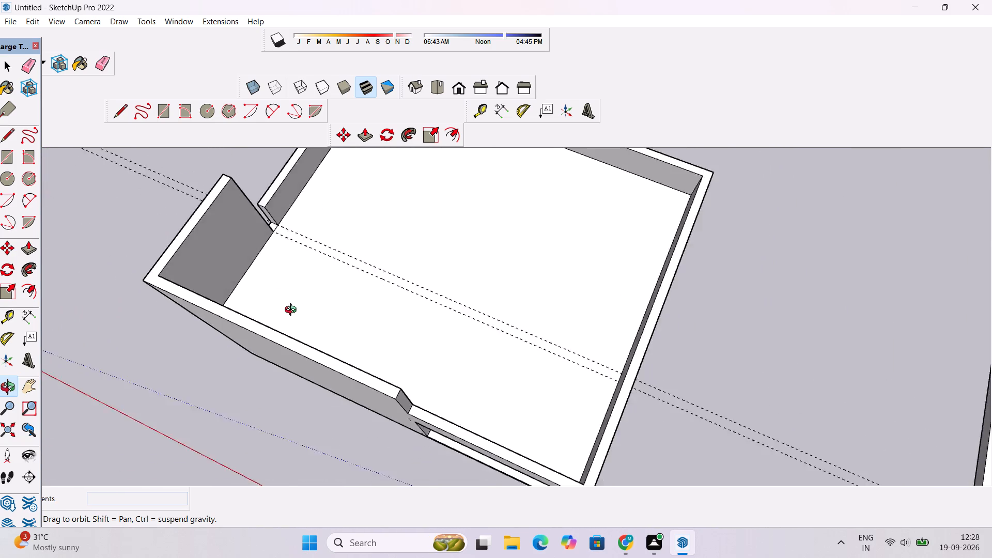
{"action": "left_click_drag", "start_coordinate": [293, 311], "coordinate": [278, 309]}
{"action": "scroll", "coordinate": [275, 306], "scroll_direction": "up", "scroll_amount": 3}
{"action": "left_click_drag", "start_coordinate": [343, 305], "coordinate": [298, 307]}
{"action": "scroll", "coordinate": [296, 305], "scroll_direction": "down", "scroll_amount": 3}
{"action": "key", "text": "t"}
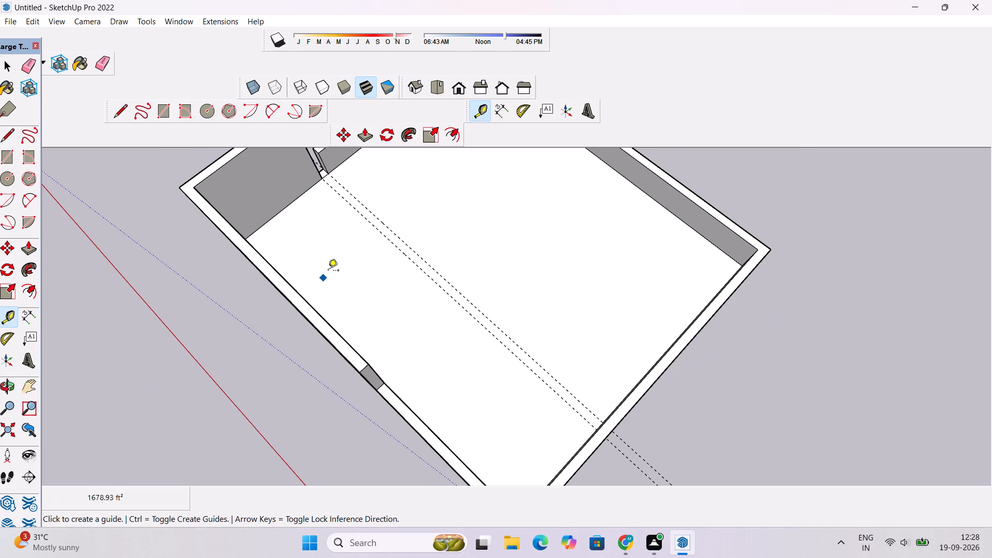
{"action": "left_click", "coordinate": [296, 199]}
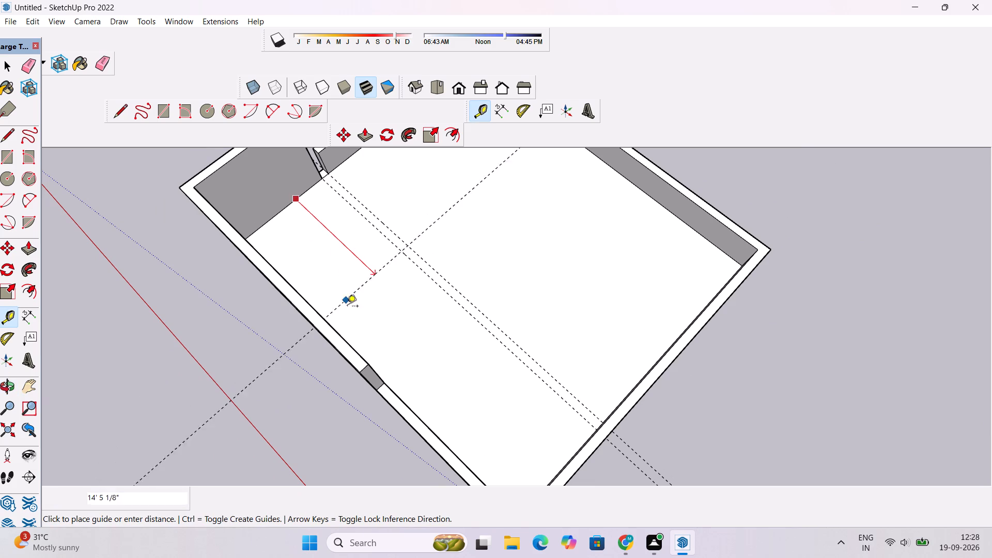
{"action": "scroll", "coordinate": [390, 380], "scroll_direction": "up", "scroll_amount": 12}
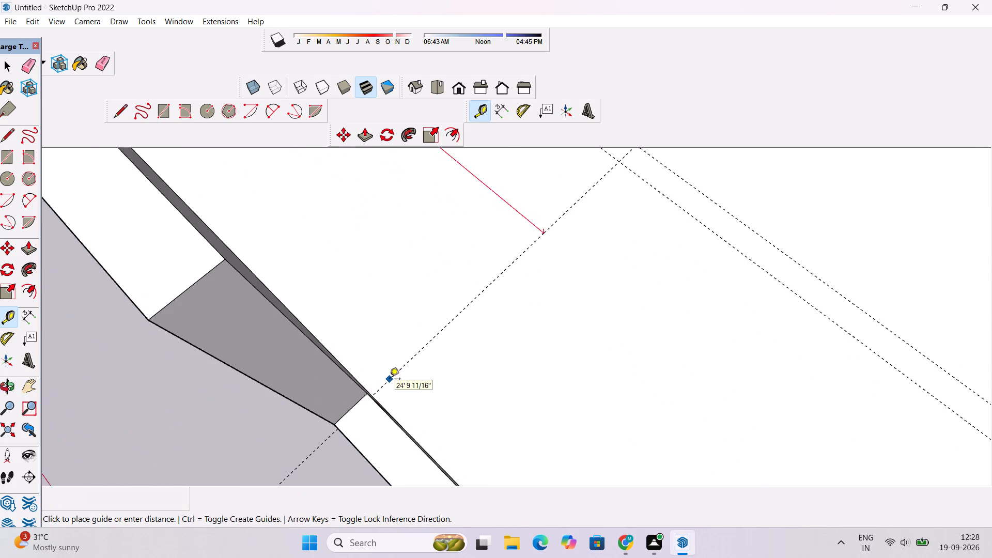
{"action": "scroll", "coordinate": [390, 380], "scroll_direction": "up", "scroll_amount": 2}
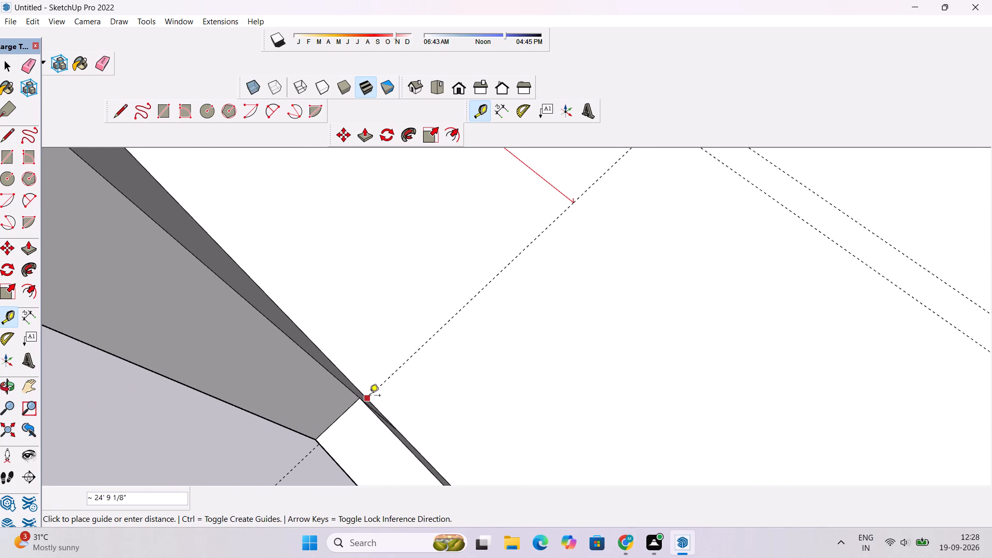
{"action": "left_click", "coordinate": [369, 396]}
{"action": "scroll", "coordinate": [362, 391], "scroll_direction": "down", "scroll_amount": 10}
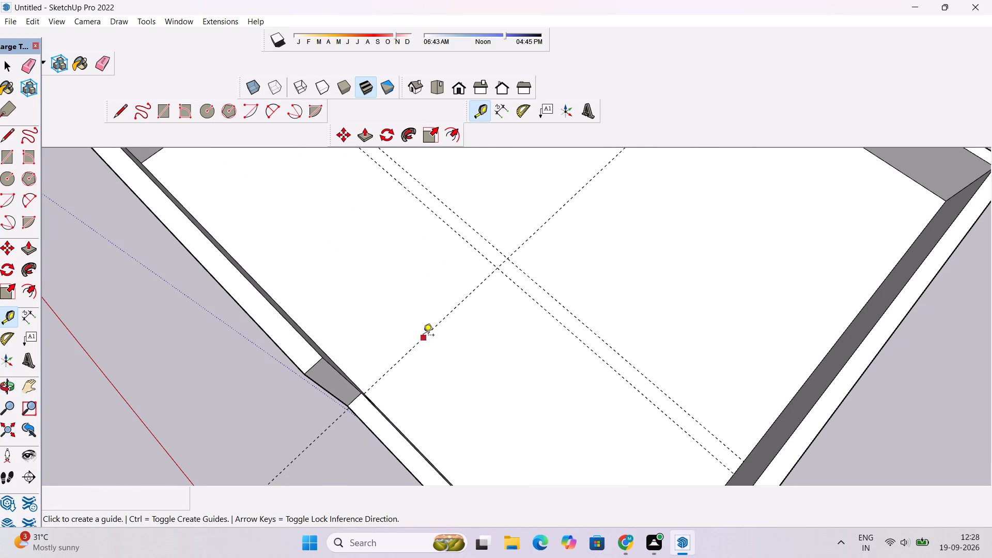
{"action": "left_click", "coordinate": [423, 336]}
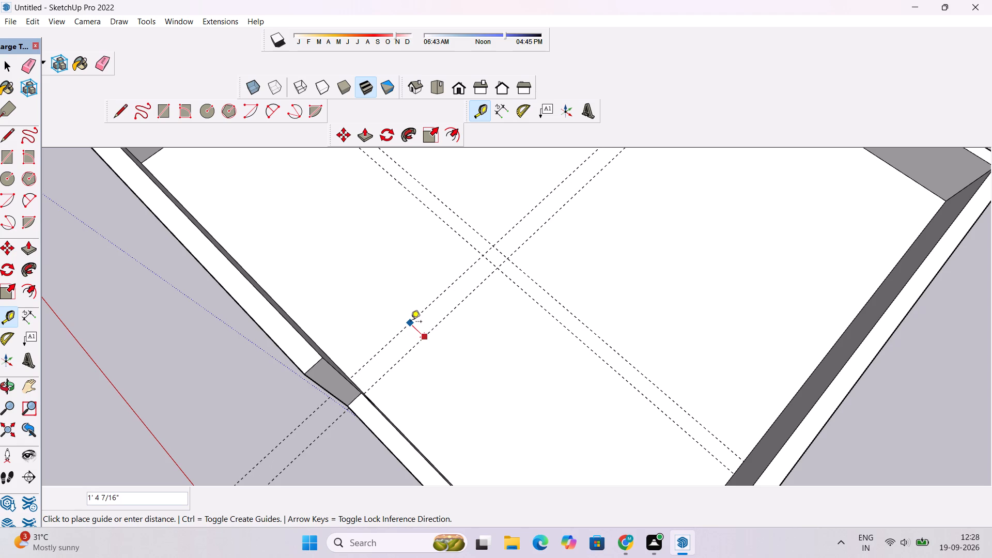
{"action": "key", "text": "space"}
Draw a 1' wide strip on the roof between the paired guides, running about 24' 9" from the side-wall gap to the cross guide.
{"action": "scroll", "coordinate": [420, 333], "scroll_direction": "down", "scroll_amount": 11}
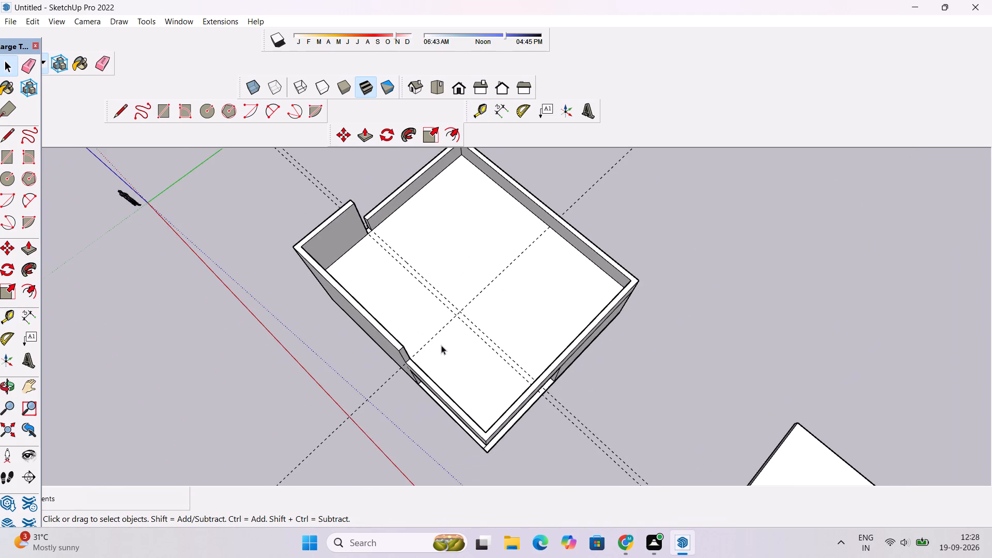
{"action": "scroll", "coordinate": [373, 223], "scroll_direction": "up", "scroll_amount": 1}
{"action": "key", "text": "l"}
{"action": "scroll", "coordinate": [375, 226], "scroll_direction": "up", "scroll_amount": 10}
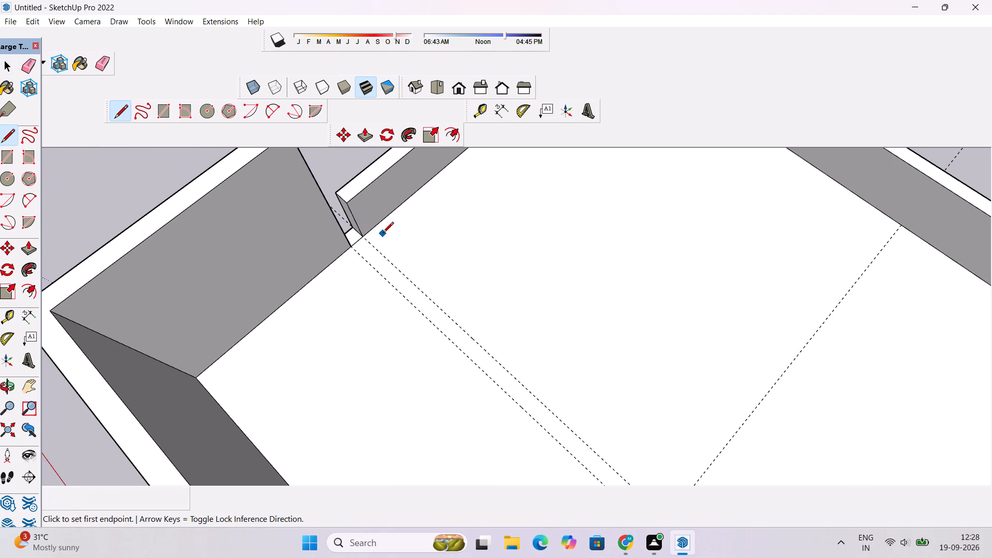
{"action": "scroll", "coordinate": [381, 236], "scroll_direction": "up", "scroll_amount": 5}
{"action": "left_click", "coordinate": [350, 239]}
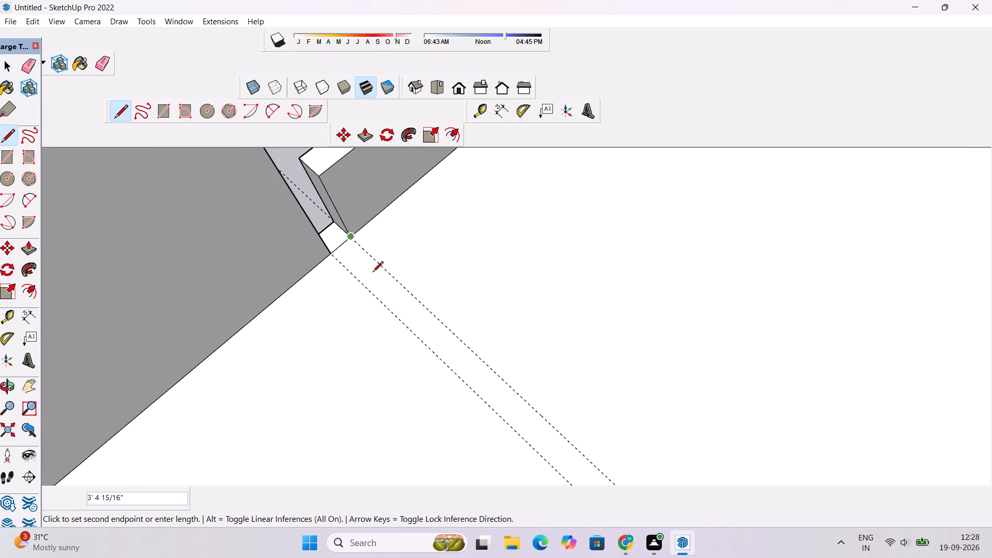
{"action": "scroll", "coordinate": [368, 265], "scroll_direction": "down", "scroll_amount": 11}
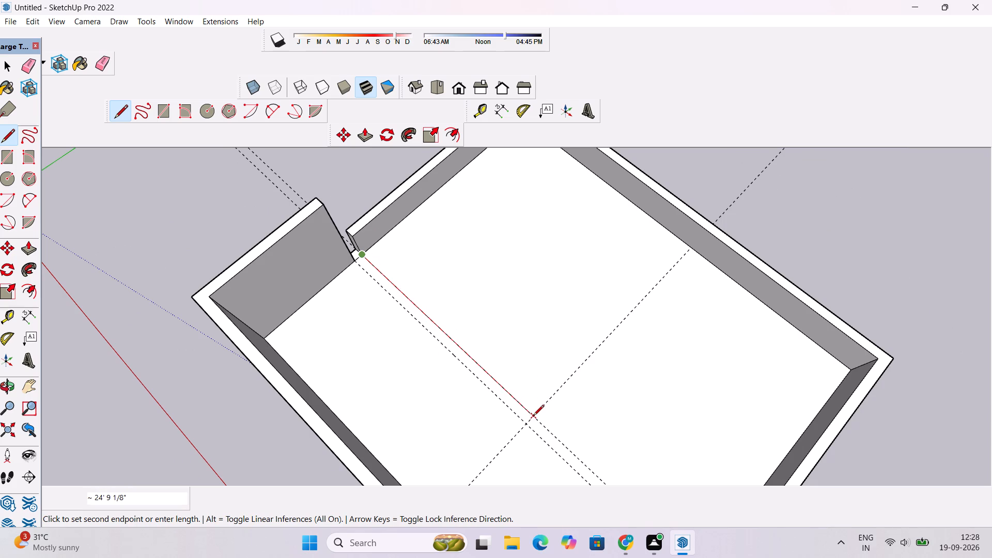
{"action": "left_click", "coordinate": [533, 416]}
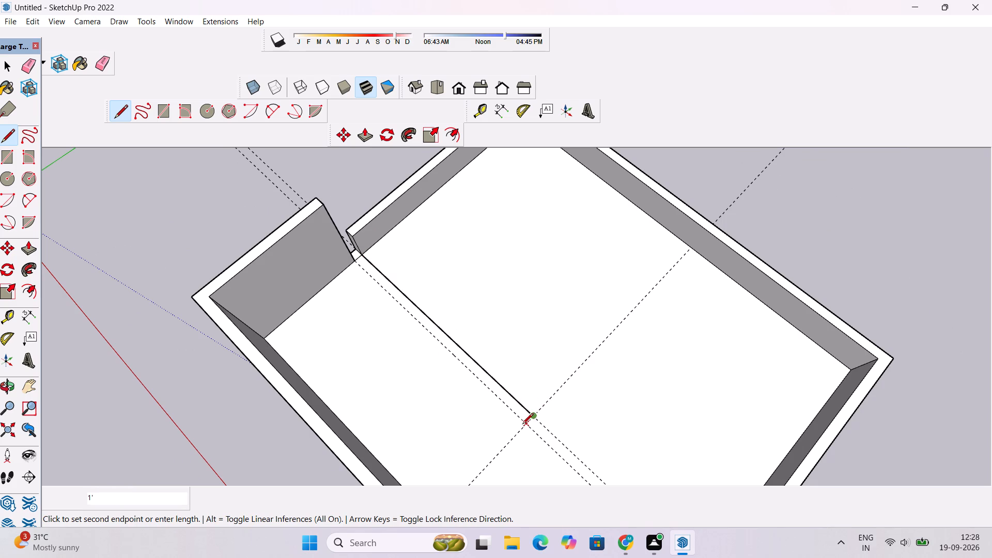
{"action": "left_click", "coordinate": [526, 426]}
{"action": "scroll", "coordinate": [383, 257], "scroll_direction": "up", "scroll_amount": 5}
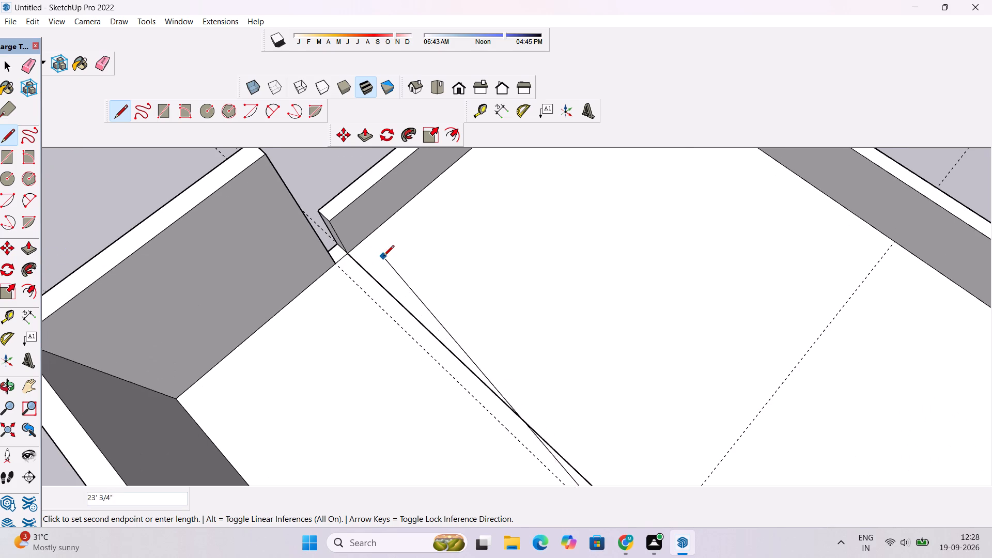
{"action": "left_click", "coordinate": [337, 265]}
{"action": "key", "text": "space"}
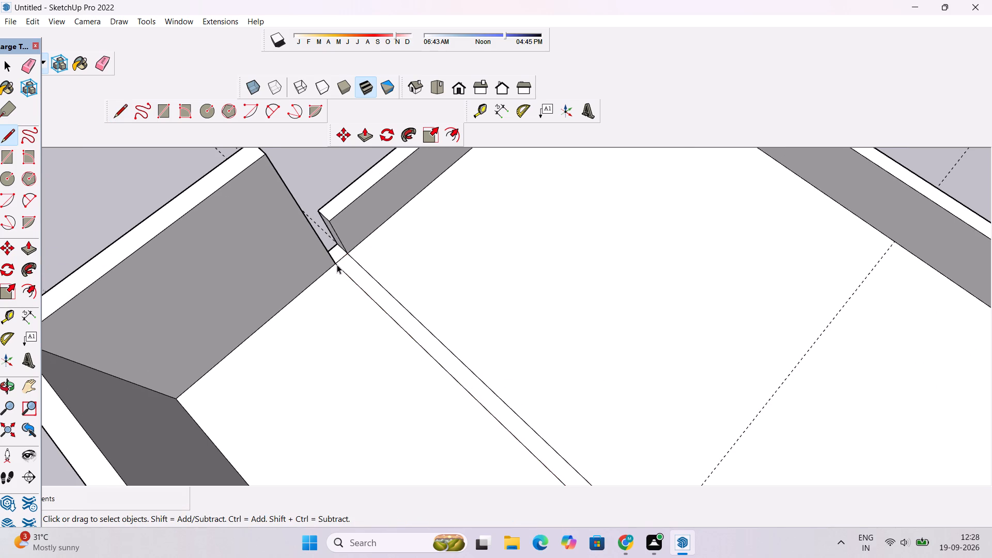
Erase the short edge separating the new strip from the 1' gap at the side wall.
{"action": "key", "text": "p"}
{"action": "scroll", "coordinate": [337, 265], "scroll_direction": "down", "scroll_amount": 3}
{"action": "scroll", "coordinate": [342, 263], "scroll_direction": "up", "scroll_amount": 8}
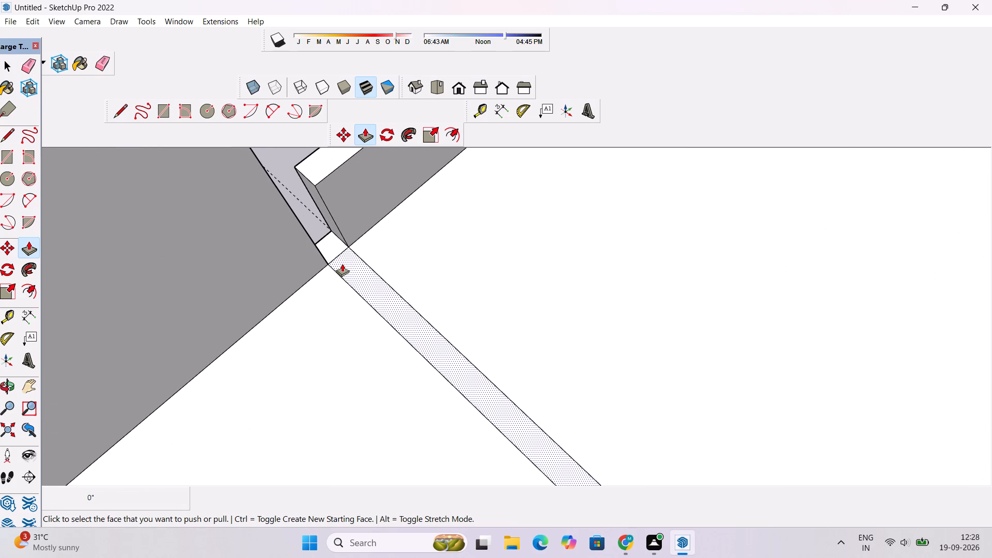
{"action": "key", "text": "e"}
{"action": "left_click", "coordinate": [339, 250]}
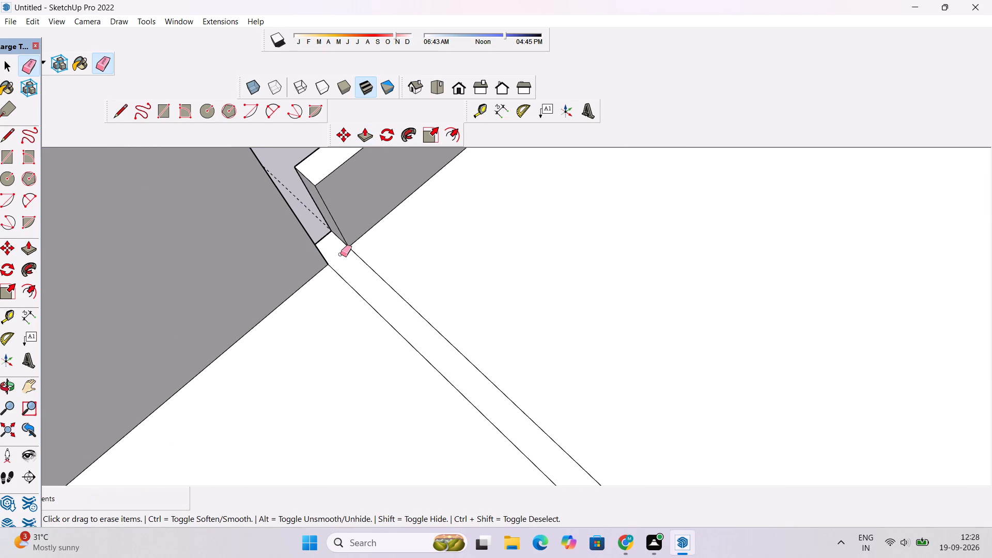
Push/Pull the merged strip and gap face up 11', level with the top of the tall corner wall.
{"action": "key", "text": "p"}
{"action": "left_click", "coordinate": [349, 270]}
{"action": "scroll", "coordinate": [336, 259], "scroll_direction": "down", "scroll_amount": 11}
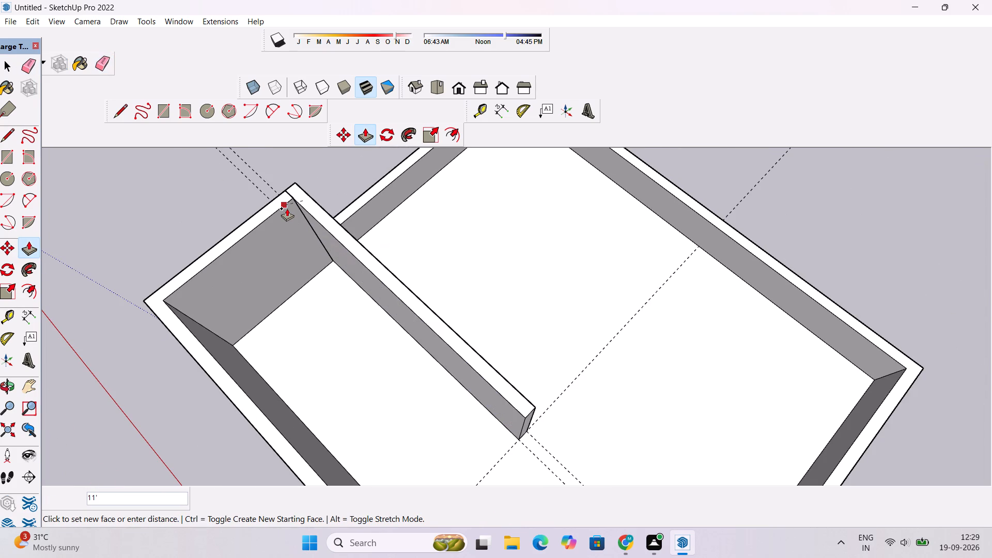
{"action": "left_click", "coordinate": [287, 208]}
{"action": "key", "text": "i"}
Examine the new inner wall and the three-sided roof enclosure from above, from the front and from the open end.
{"action": "key", "text": "o"}
{"action": "scroll", "coordinate": [286, 208], "scroll_direction": "down", "scroll_amount": 6}
{"action": "left_click_drag", "start_coordinate": [238, 277], "coordinate": [412, 165]}
{"action": "left_click_drag", "start_coordinate": [445, 291], "coordinate": [282, 287]}
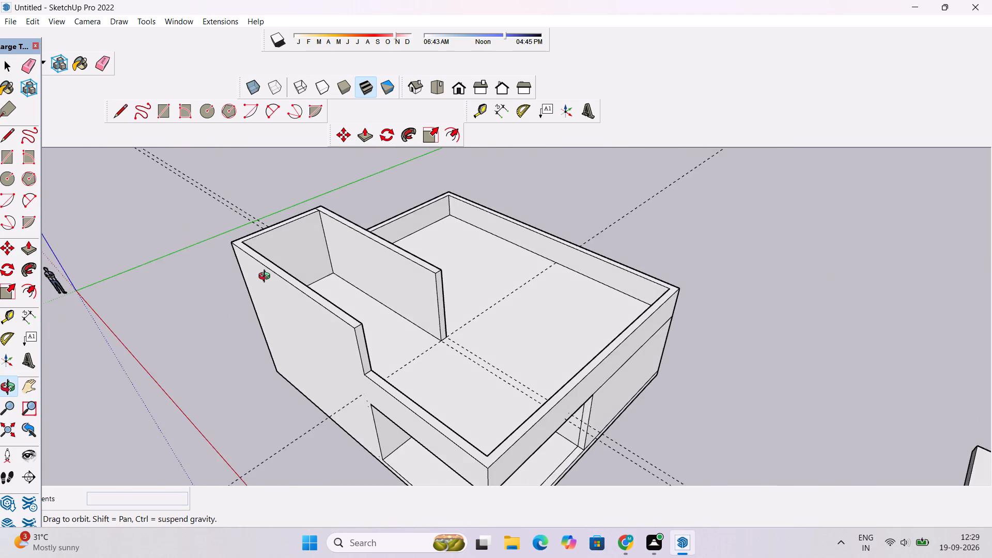
{"action": "scroll", "coordinate": [267, 277], "scroll_direction": "down", "scroll_amount": 5}
{"action": "left_click_drag", "start_coordinate": [244, 277], "coordinate": [347, 243]}
{"action": "scroll", "coordinate": [308, 269], "scroll_direction": "down", "scroll_amount": 5}
{"action": "left_click_drag", "start_coordinate": [251, 319], "coordinate": [314, 280]}
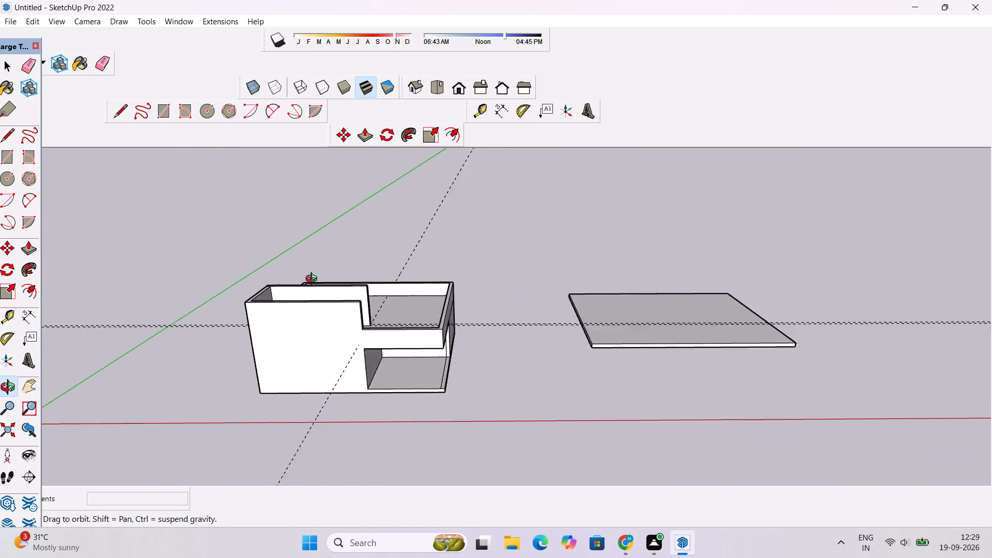
{"action": "left_click_drag", "start_coordinate": [314, 280], "coordinate": [376, 194]}
{"action": "scroll", "coordinate": [362, 224], "scroll_direction": "up", "scroll_amount": 4}
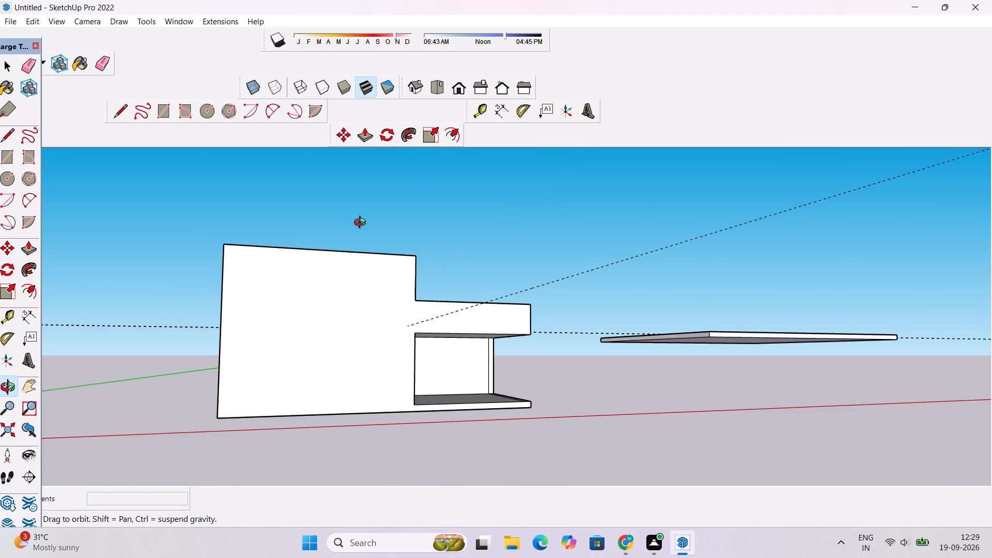
{"action": "left_click_drag", "start_coordinate": [397, 230], "coordinate": [258, 254]}
{"action": "scroll", "coordinate": [254, 252], "scroll_direction": "up", "scroll_amount": 3}
{"action": "left_click_drag", "start_coordinate": [284, 242], "coordinate": [228, 284]}
{"action": "scroll", "coordinate": [224, 284], "scroll_direction": "up", "scroll_amount": 3}
{"action": "left_click_drag", "start_coordinate": [375, 298], "coordinate": [313, 332]}
{"action": "scroll", "coordinate": [315, 322], "scroll_direction": "down", "scroll_amount": 4}
{"action": "left_click_drag", "start_coordinate": [460, 359], "coordinate": [363, 381]}
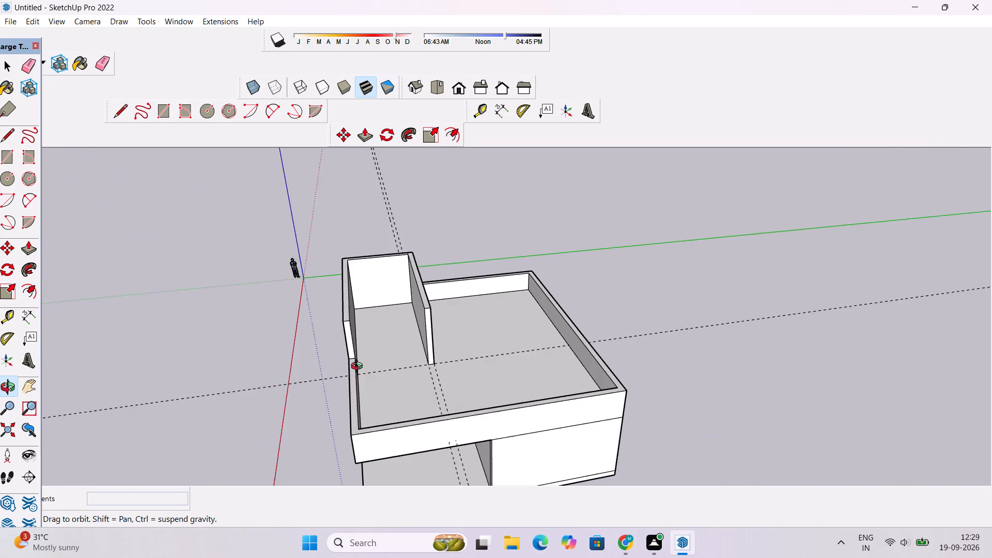
{"action": "scroll", "coordinate": [379, 315], "scroll_direction": "up", "scroll_amount": 4}
{"action": "left_click_drag", "start_coordinate": [379, 315], "coordinate": [376, 297]}
{"action": "scroll", "coordinate": [376, 297], "scroll_direction": "down", "scroll_amount": 2}
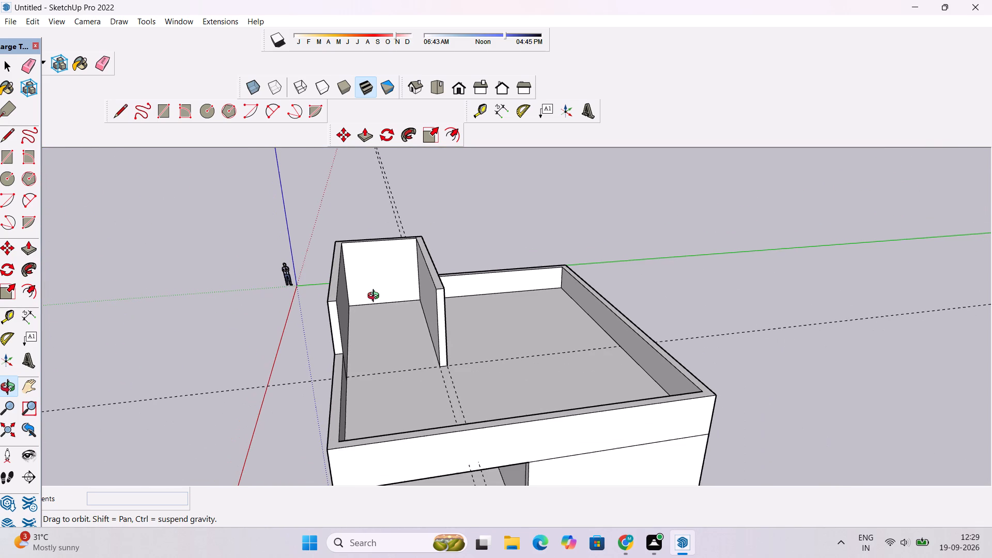
{"action": "scroll", "coordinate": [376, 297], "scroll_direction": "up", "scroll_amount": 5}
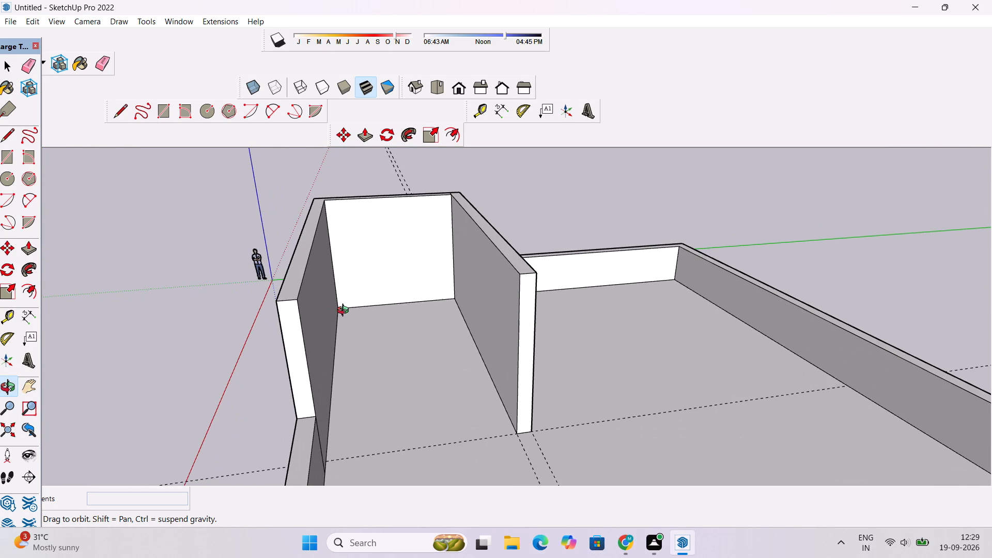
{"action": "scroll", "coordinate": [344, 304], "scroll_direction": "down", "scroll_amount": 1}
{"action": "left_click_drag", "start_coordinate": [304, 295], "coordinate": [467, 279]}
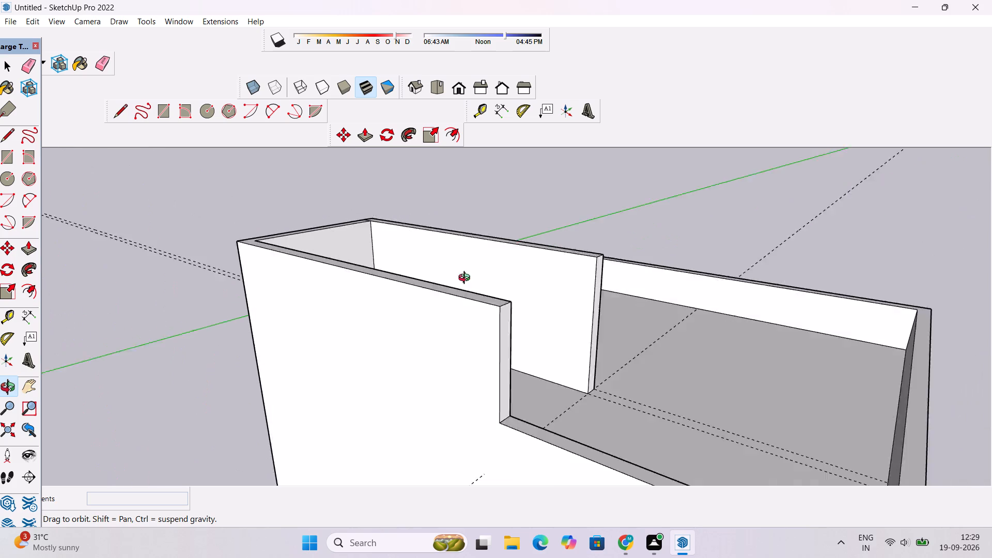
{"action": "left_click_drag", "start_coordinate": [467, 279], "coordinate": [493, 274]}
{"action": "scroll", "coordinate": [493, 274], "scroll_direction": "down", "scroll_amount": 3}
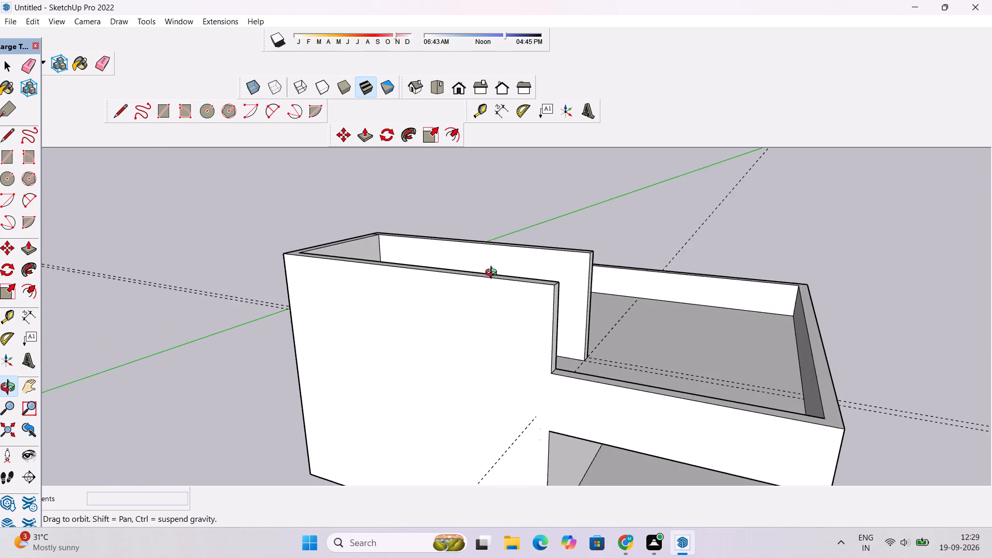
{"action": "left_click_drag", "start_coordinate": [491, 277], "coordinate": [535, 309]}
{"action": "scroll", "coordinate": [551, 302], "scroll_direction": "down", "scroll_amount": 5}
{"action": "left_click_drag", "start_coordinate": [547, 318], "coordinate": [603, 317]}
{"action": "left_click_drag", "start_coordinate": [603, 317], "coordinate": [566, 328], "text": "shift"}
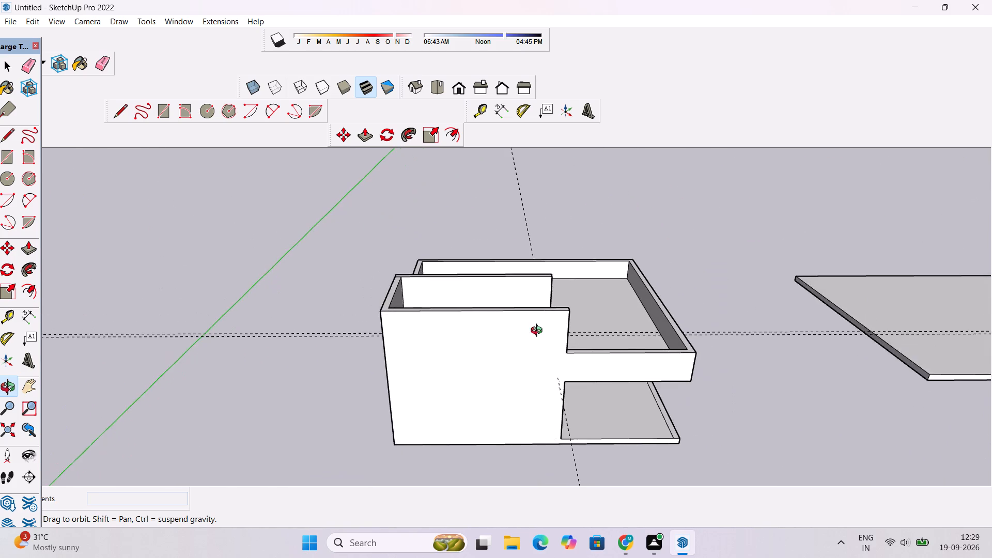
{"action": "scroll", "coordinate": [539, 332], "scroll_direction": "down", "scroll_amount": 4}
{"action": "left_click_drag", "start_coordinate": [526, 337], "coordinate": [492, 389]}
{"action": "scroll", "coordinate": [508, 322], "scroll_direction": "up", "scroll_amount": 5}
{"action": "left_click_drag", "start_coordinate": [508, 321], "coordinate": [463, 328], "text": "shift"}
{"action": "scroll", "coordinate": [461, 331], "scroll_direction": "up", "scroll_amount": 2}
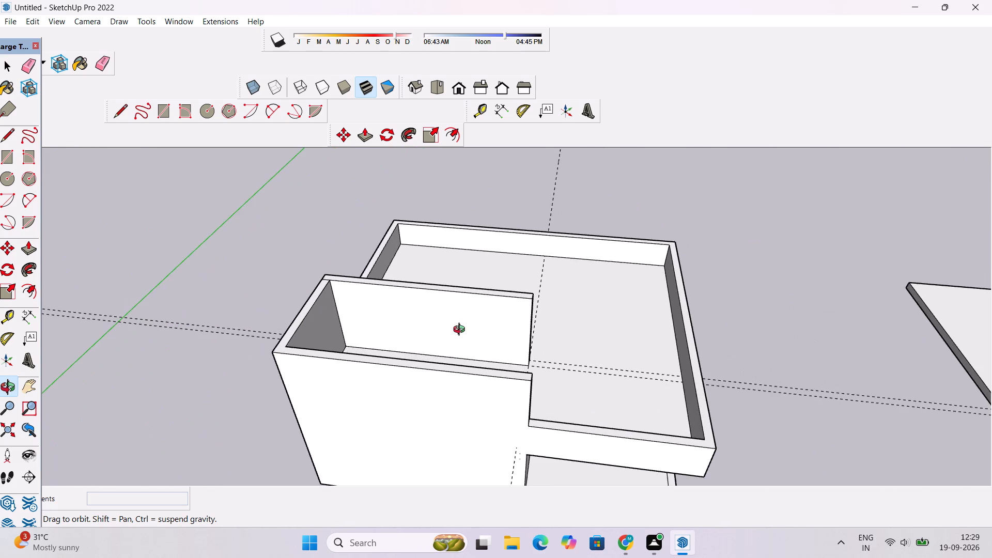
{"action": "left_click_drag", "start_coordinate": [459, 337], "coordinate": [485, 324]}
Place a guide 9" below the top edge on the inner face of the new long wall.
{"action": "key", "text": "t"}
{"action": "scroll", "coordinate": [458, 300], "scroll_direction": "up", "scroll_amount": 6}
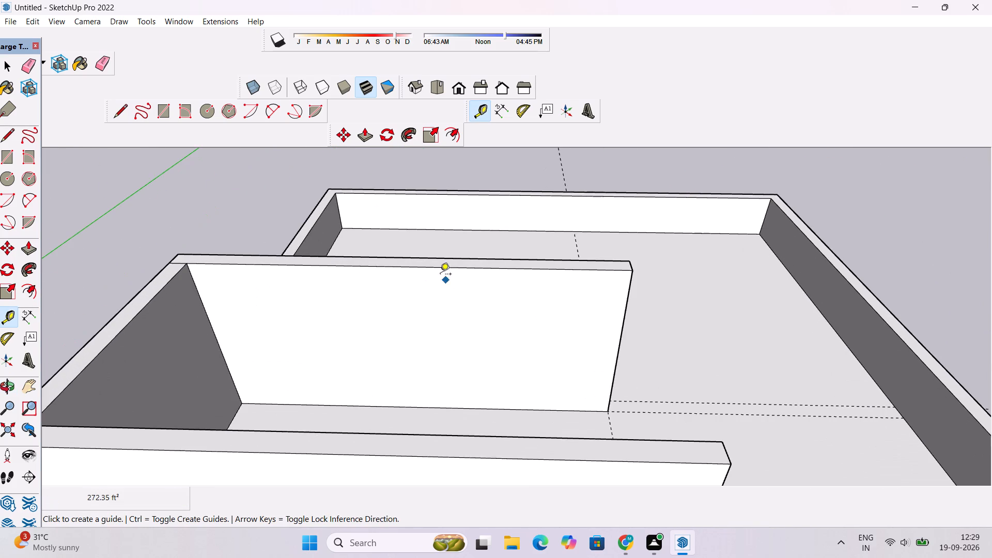
{"action": "left_click", "coordinate": [406, 267]}
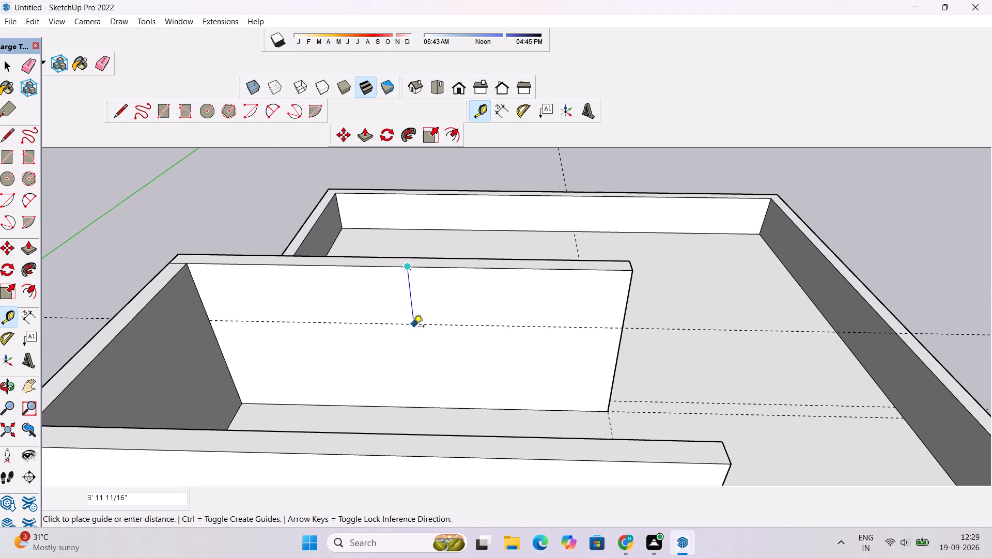
{"action": "type", "text": "9\""}
{"action": "key", "text": "Return"}
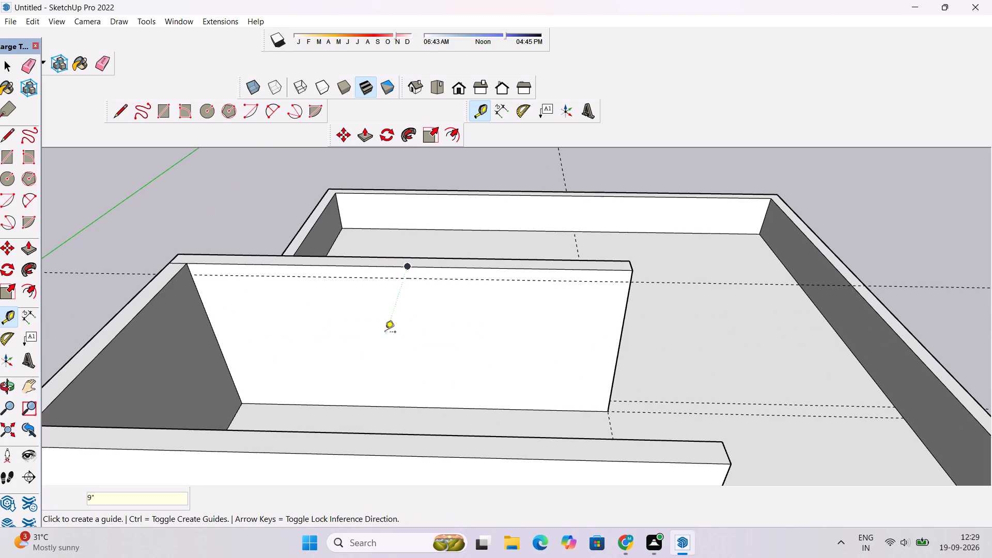
Place a guide 9" below the top edge on the inner face of the tall side wall.
{"action": "scroll", "coordinate": [382, 325], "scroll_direction": "down", "scroll_amount": 3}
{"action": "scroll", "coordinate": [209, 349], "scroll_direction": "up", "scroll_amount": 3}
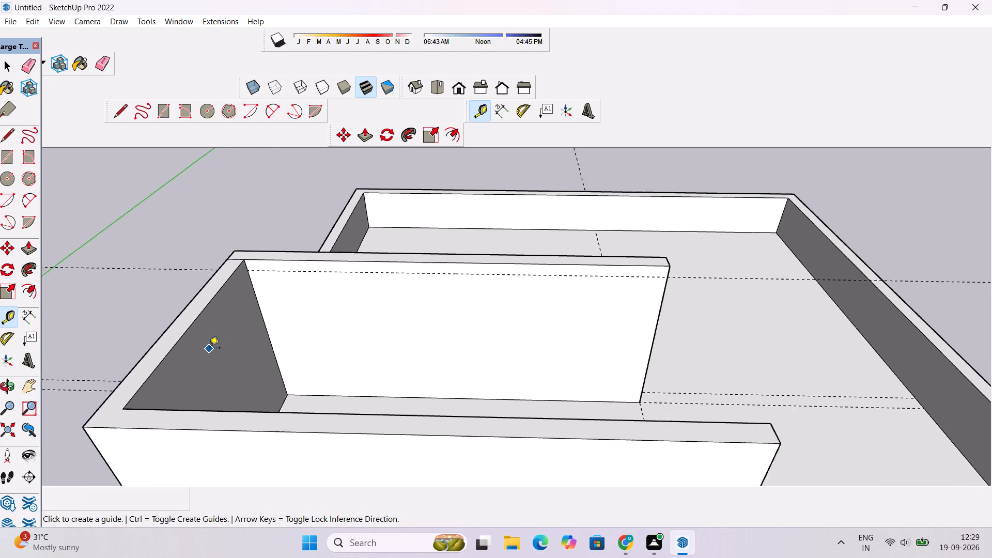
{"action": "scroll", "coordinate": [209, 349], "scroll_direction": "up", "scroll_amount": 1}
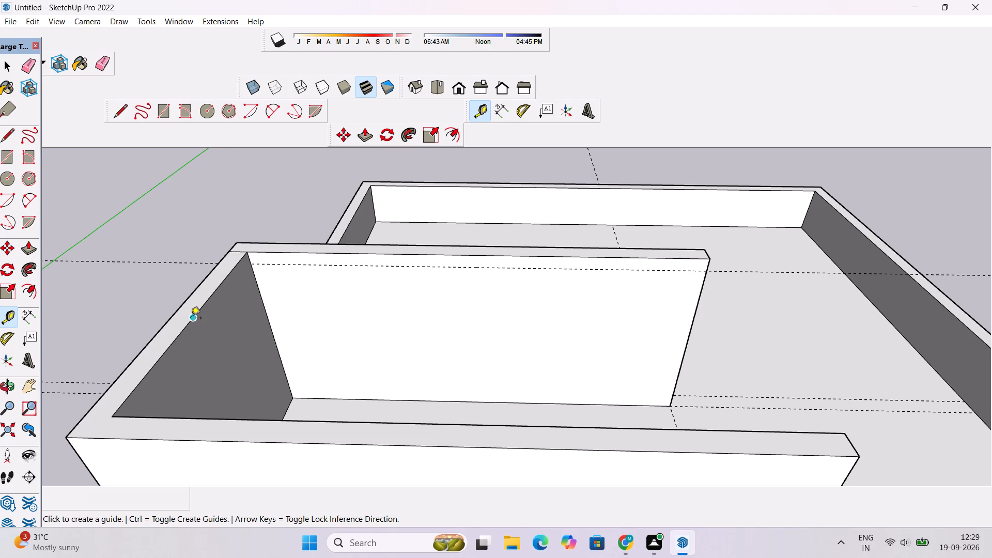
{"action": "left_click", "coordinate": [193, 318]}
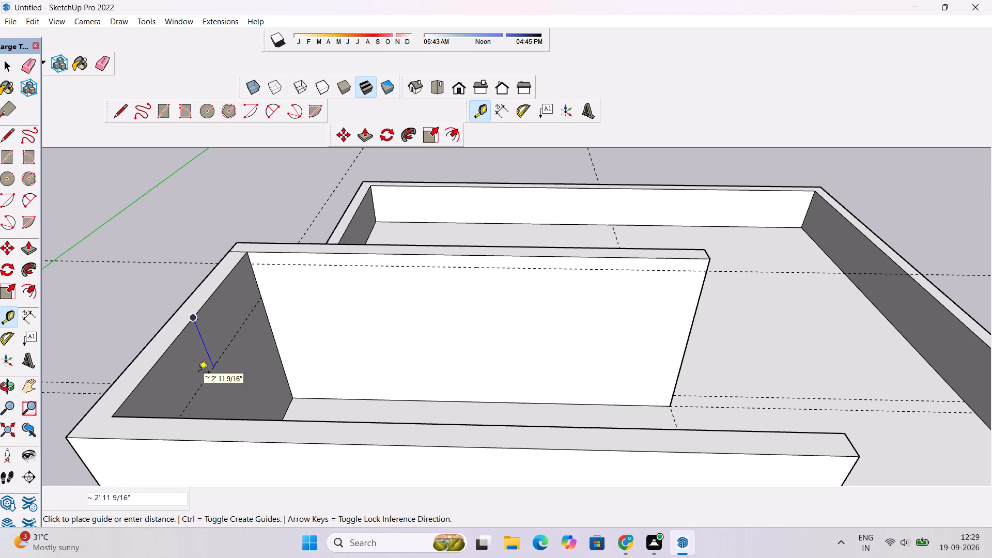
{"action": "key", "text": "9"}
{"action": "key", "text": "shift+quotedbl"}
{"action": "key", "text": "Return"}
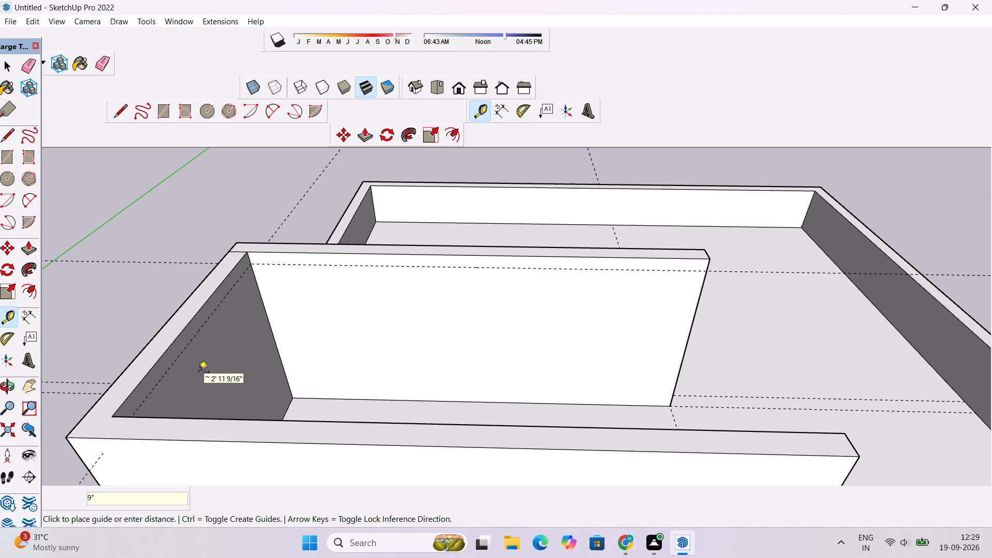
Place a guide 9" below the top edge on the inner face of the room's outer long wall.
{"action": "key", "text": "o"}
{"action": "scroll", "coordinate": [160, 287], "scroll_direction": "down", "scroll_amount": 6}
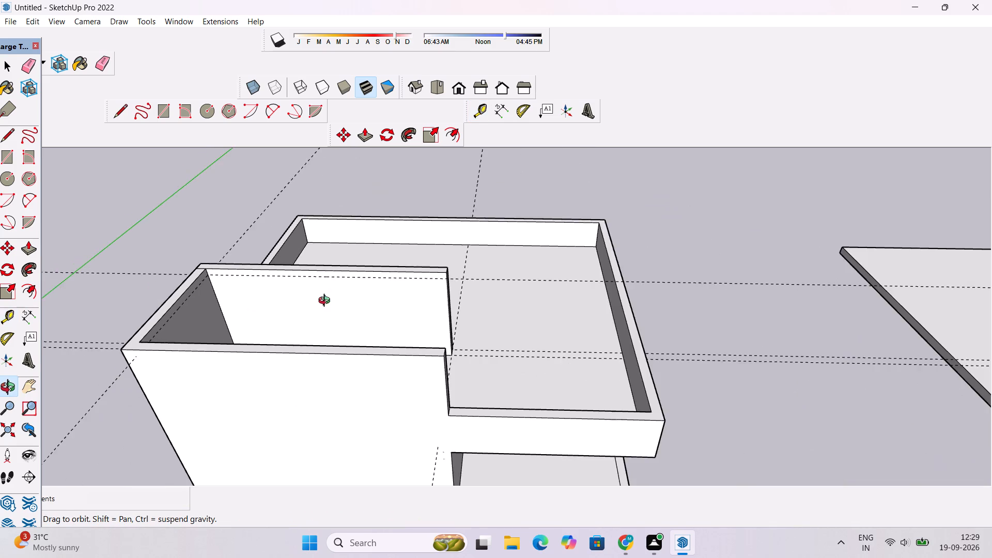
{"action": "left_click_drag", "start_coordinate": [329, 318], "coordinate": [14, 336]}
{"action": "scroll", "coordinate": [191, 357], "scroll_direction": "down", "scroll_amount": 10}
{"action": "scroll", "coordinate": [303, 213], "scroll_direction": "up", "scroll_amount": 8}
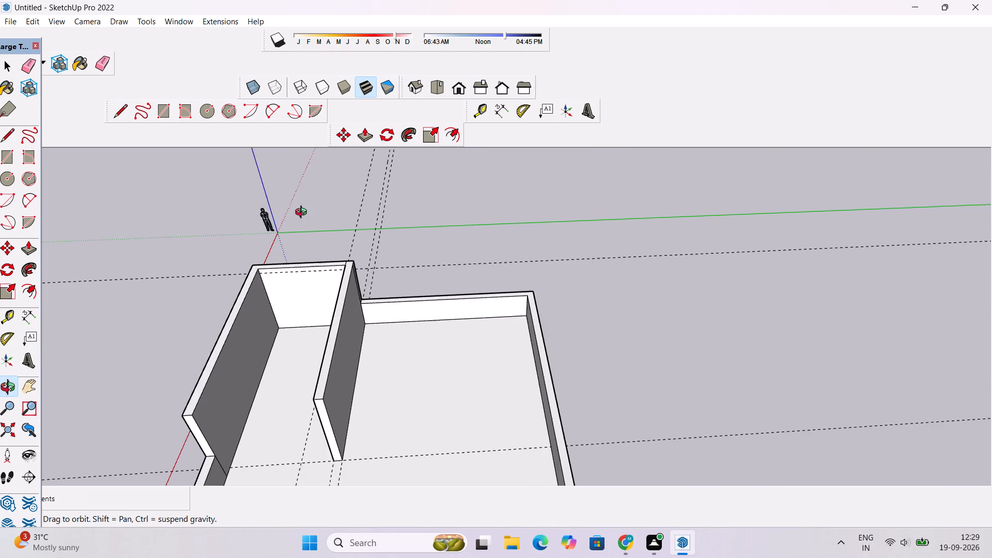
{"action": "left_click_drag", "start_coordinate": [313, 327], "coordinate": [222, 324]}
{"action": "scroll", "coordinate": [225, 264], "scroll_direction": "up", "scroll_amount": 10}
{"action": "left_click_drag", "start_coordinate": [276, 337], "coordinate": [222, 300]}
{"action": "scroll", "coordinate": [222, 300], "scroll_direction": "down", "scroll_amount": 4}
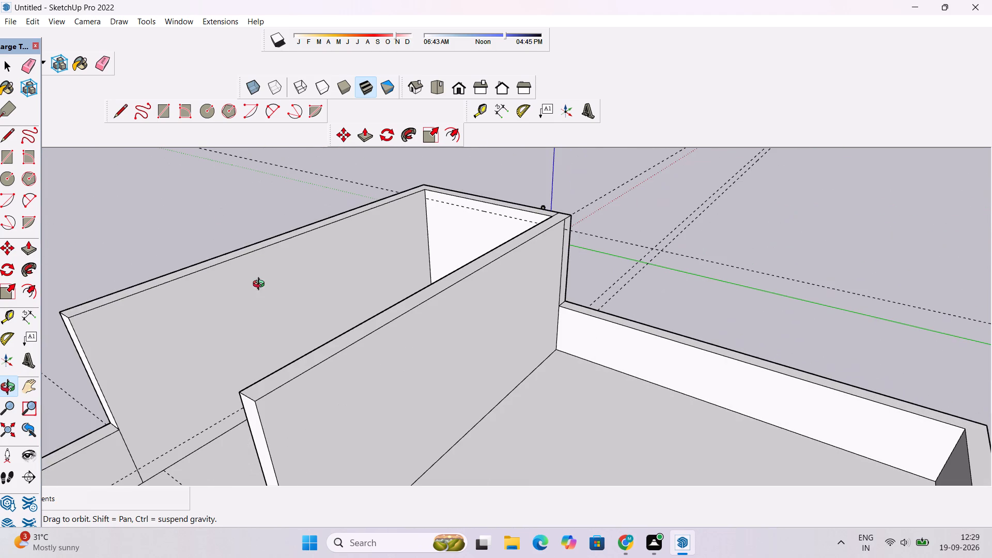
{"action": "left_click_drag", "start_coordinate": [277, 275], "coordinate": [289, 318], "text": "shift"}
{"action": "scroll", "coordinate": [289, 318], "scroll_direction": "down", "scroll_amount": 6}
{"action": "left_click_drag", "start_coordinate": [295, 335], "coordinate": [255, 328]}
{"action": "scroll", "coordinate": [255, 308], "scroll_direction": "up", "scroll_amount": 4}
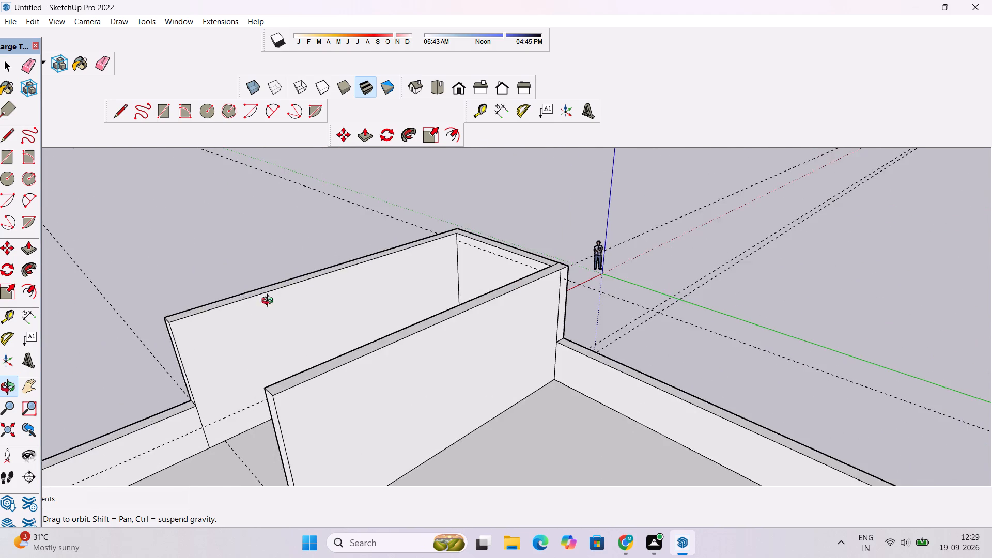
{"action": "left_click_drag", "start_coordinate": [290, 295], "coordinate": [290, 320], "text": "shift"}
{"action": "scroll", "coordinate": [290, 320], "scroll_direction": "up", "scroll_amount": 1}
{"action": "key", "text": "t"}
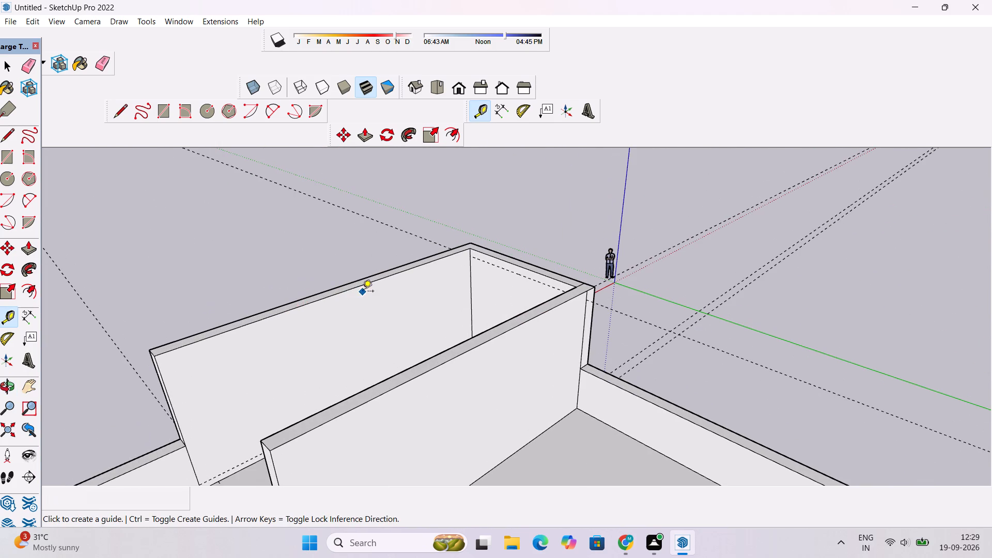
{"action": "left_click", "coordinate": [345, 291]}
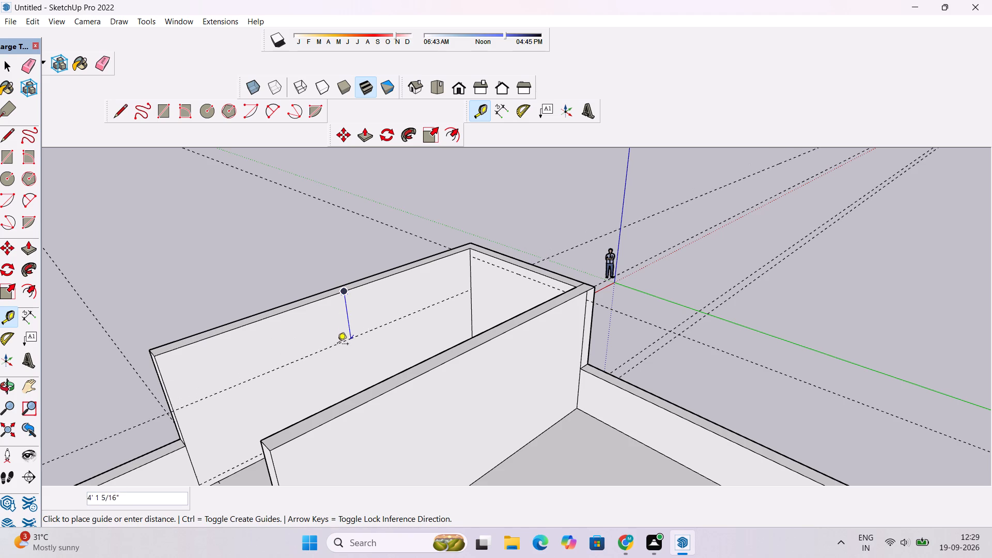
{"action": "type", "text": "9\""}
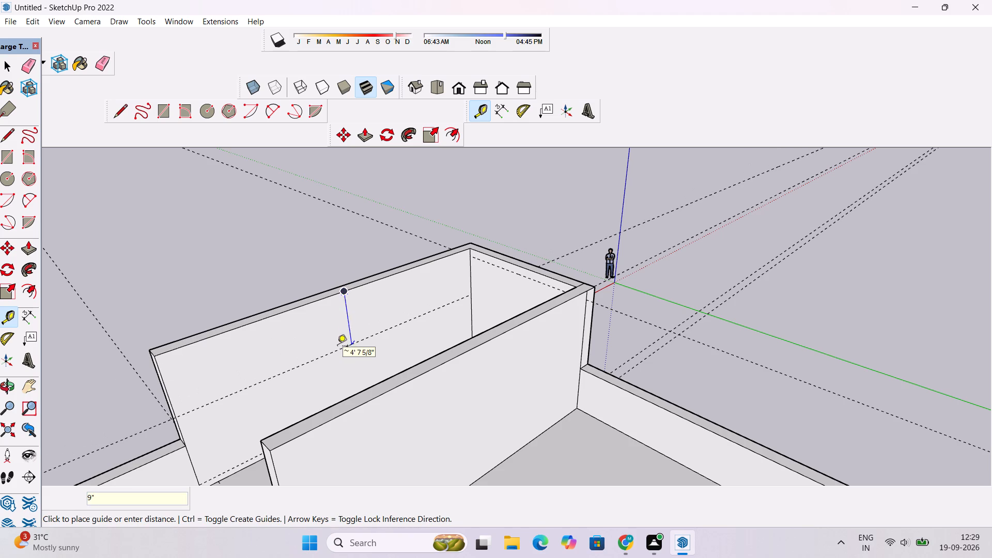
{"action": "key", "text": "Return"}
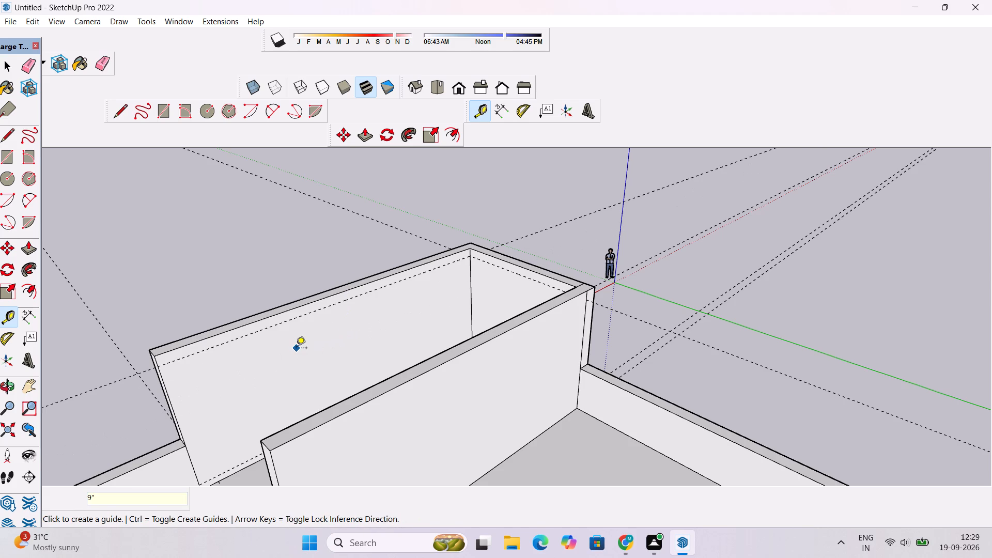
Draw a line along the guide on the outer long wall's inner face, from its open end to the inside corner.
{"action": "key", "text": "l"}
{"action": "scroll", "coordinate": [189, 359], "scroll_direction": "up", "scroll_amount": 3}
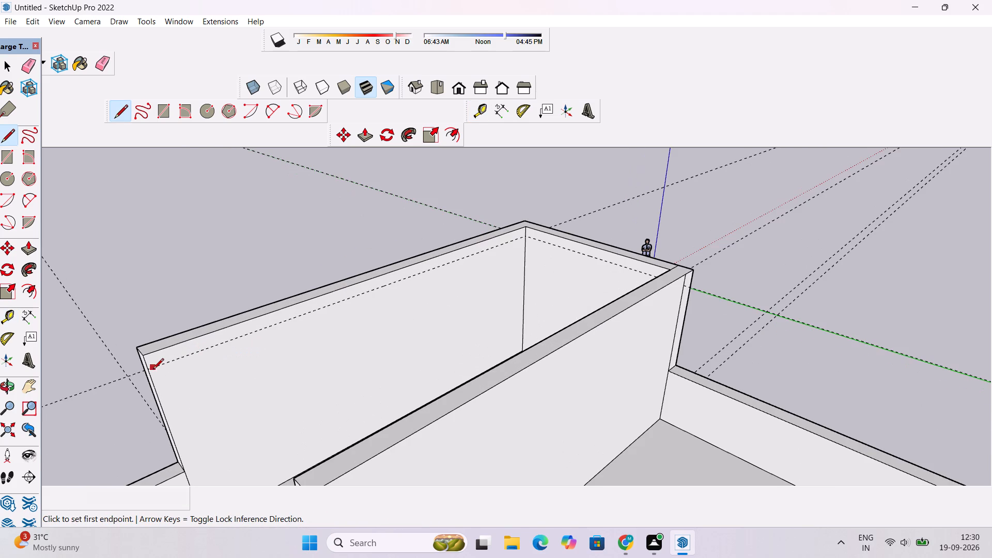
{"action": "left_click", "coordinate": [153, 370]}
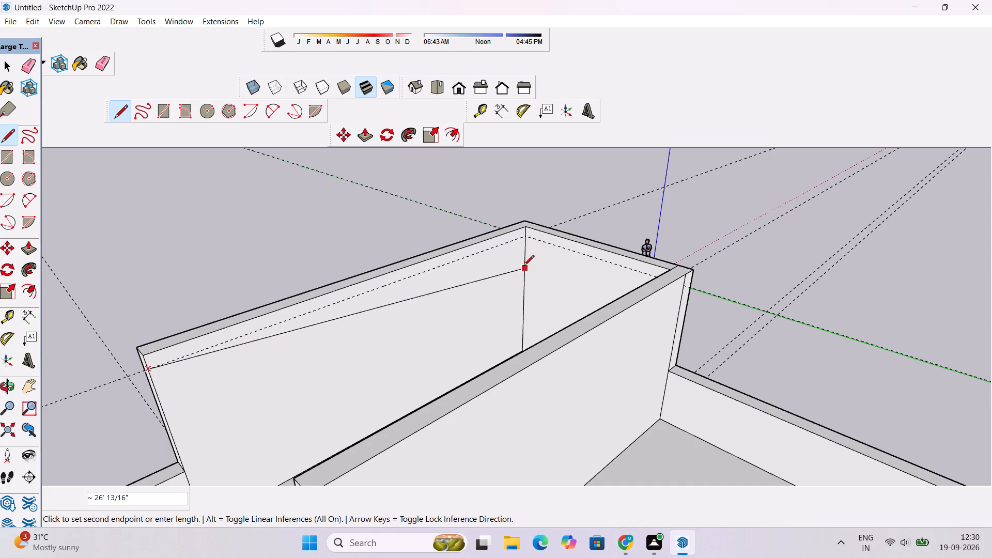
{"action": "left_click", "coordinate": [525, 236]}
Draw a 12' line along the guide on the tall side wall's inner face, between its two inside corners.
{"action": "scroll", "coordinate": [514, 266], "scroll_direction": "up", "scroll_amount": 6}
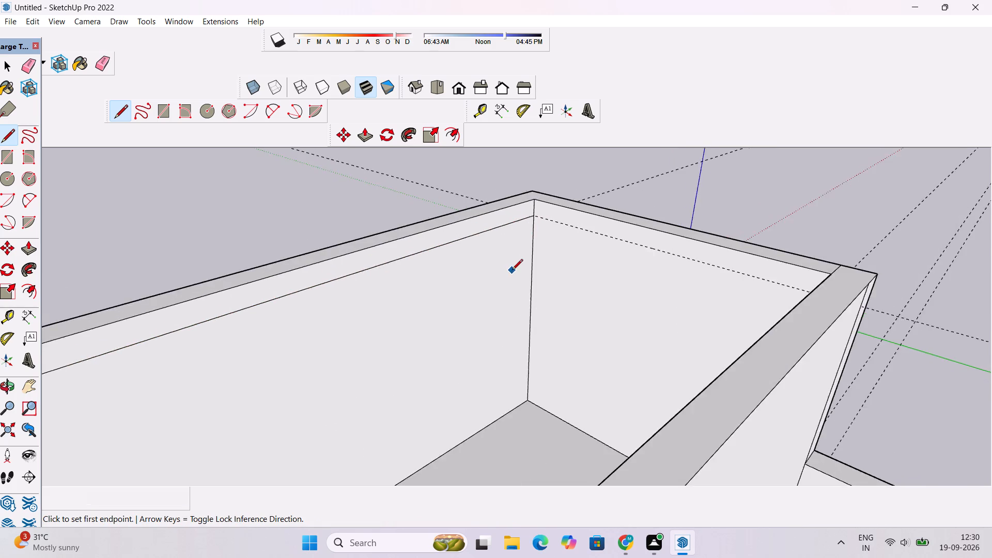
{"action": "scroll", "coordinate": [512, 271], "scroll_direction": "up", "scroll_amount": 3}
{"action": "scroll", "coordinate": [519, 263], "scroll_direction": "down", "scroll_amount": 9}
{"action": "scroll", "coordinate": [519, 263], "scroll_direction": "up", "scroll_amount": 1}
{"action": "key", "text": "o"}
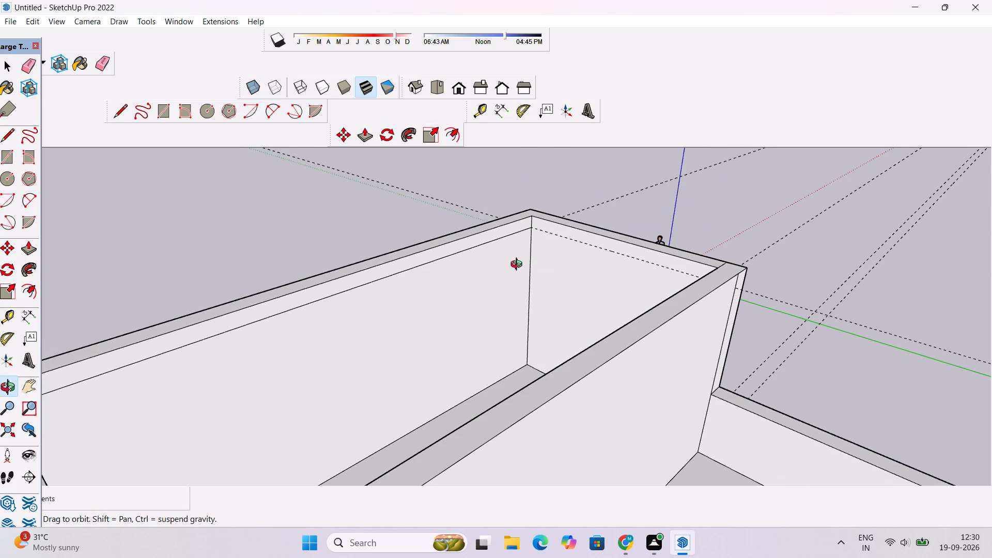
{"action": "scroll", "coordinate": [493, 258], "scroll_direction": "down", "scroll_amount": 6}
{"action": "left_click_drag", "start_coordinate": [453, 271], "coordinate": [521, 266]}
{"action": "scroll", "coordinate": [520, 249], "scroll_direction": "up", "scroll_amount": 5}
{"action": "left_click_drag", "start_coordinate": [520, 277], "coordinate": [599, 277]}
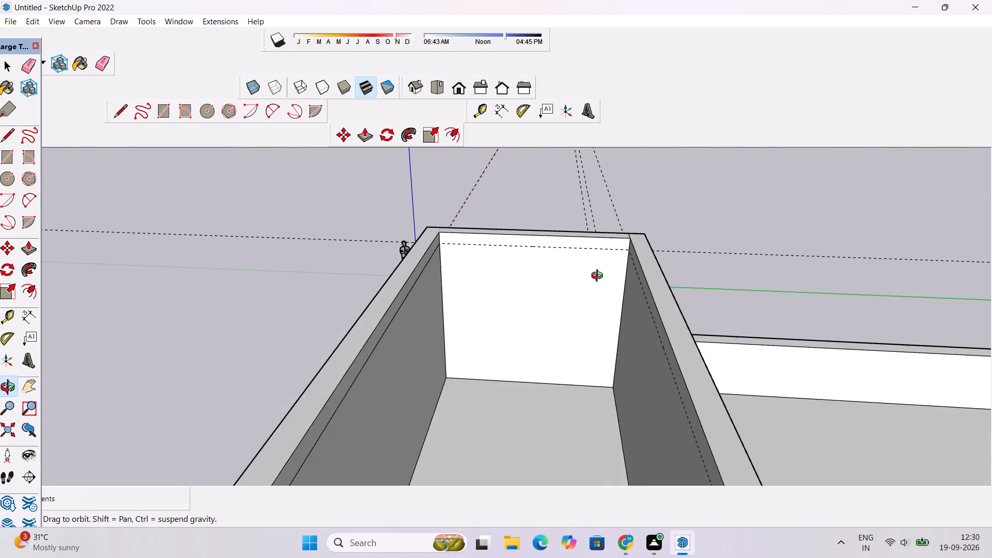
{"action": "scroll", "coordinate": [585, 230], "scroll_direction": "up", "scroll_amount": 4}
{"action": "left_click_drag", "start_coordinate": [567, 255], "coordinate": [572, 255]}
{"action": "scroll", "coordinate": [572, 255], "scroll_direction": "down", "scroll_amount": 14}
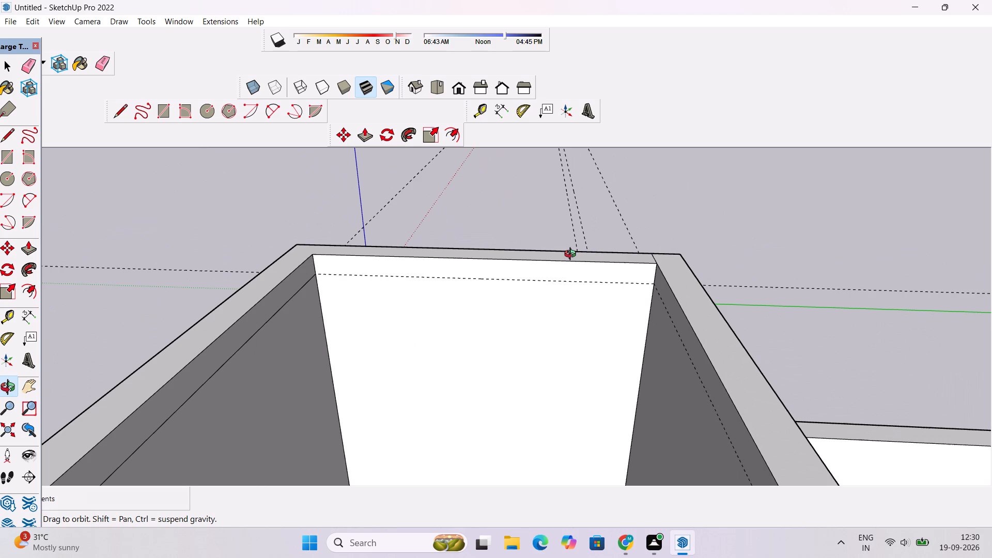
{"action": "key", "text": "l"}
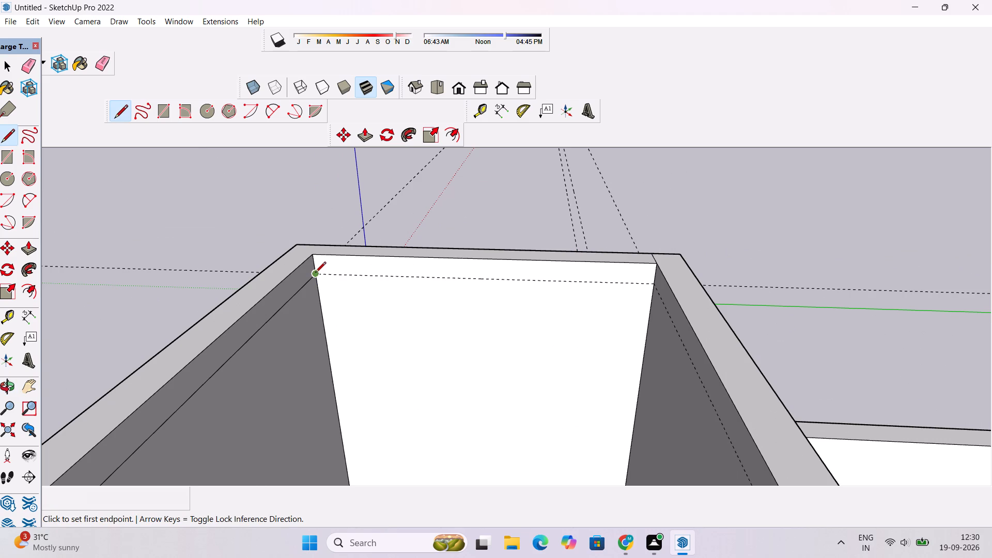
{"action": "left_click", "coordinate": [315, 273]}
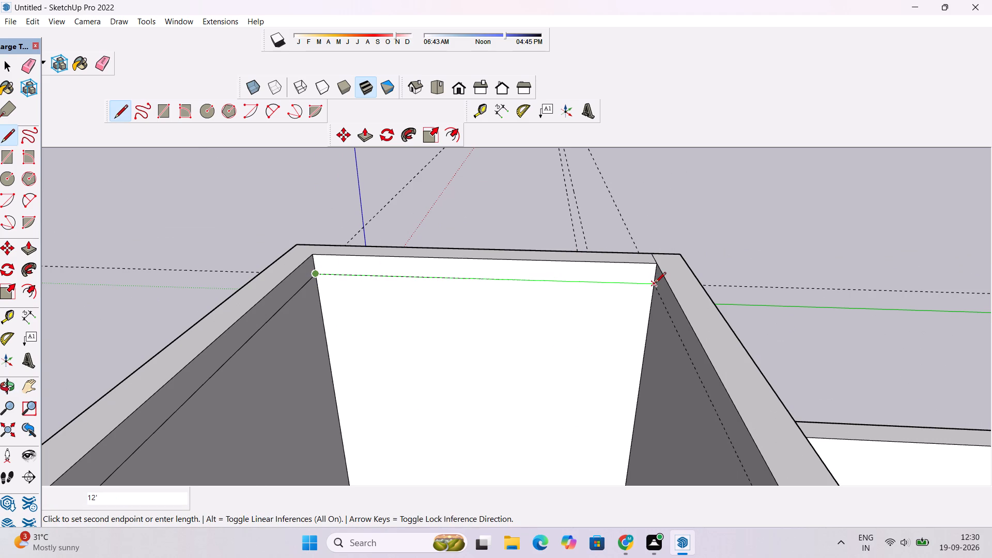
{"action": "left_click", "coordinate": [655, 284]}
Draw a line along the guide on the new long wall's inner face, from the inside corner to its open end.
{"action": "scroll", "coordinate": [548, 287], "scroll_direction": "down", "scroll_amount": 10}
{"action": "scroll", "coordinate": [568, 284], "scroll_direction": "up", "scroll_amount": 5}
{"action": "scroll", "coordinate": [577, 282], "scroll_direction": "down", "scroll_amount": 3}
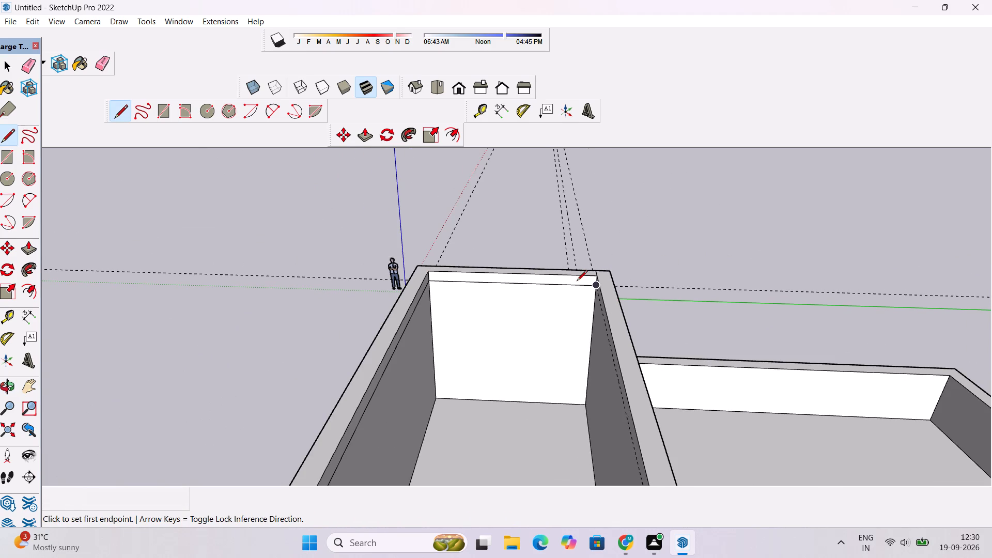
{"action": "key", "text": "o"}
{"action": "left_click_drag", "start_coordinate": [550, 286], "coordinate": [721, 266]}
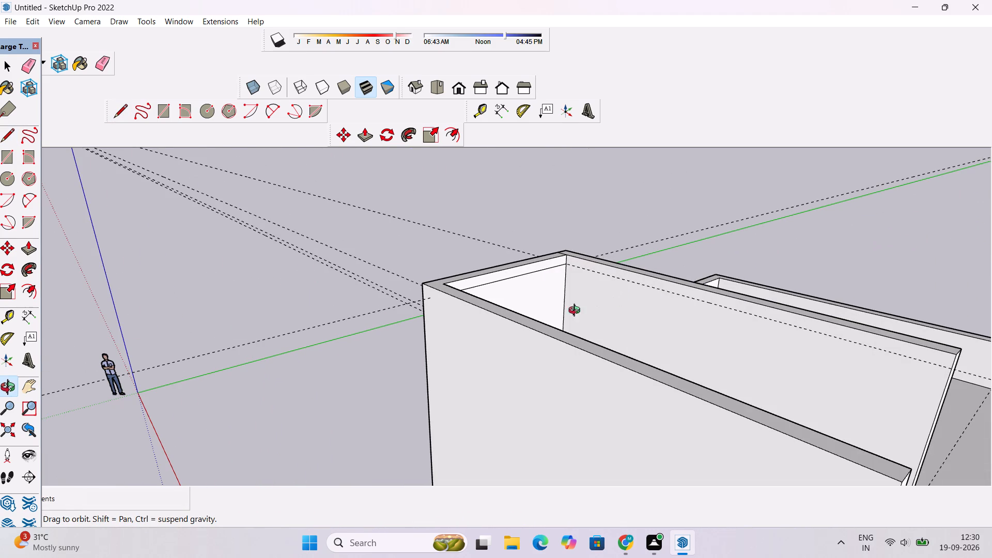
{"action": "left_click", "coordinate": [117, 112]}
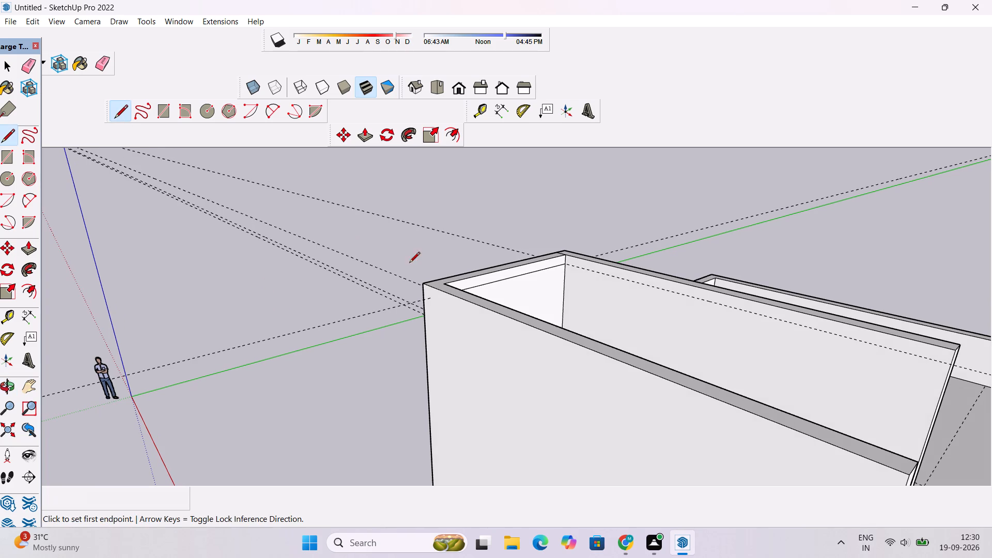
{"action": "left_click", "coordinate": [564, 265]}
{"action": "scroll", "coordinate": [443, 266], "scroll_direction": "down", "scroll_amount": 8}
{"action": "scroll", "coordinate": [563, 284], "scroll_direction": "up", "scroll_amount": 7}
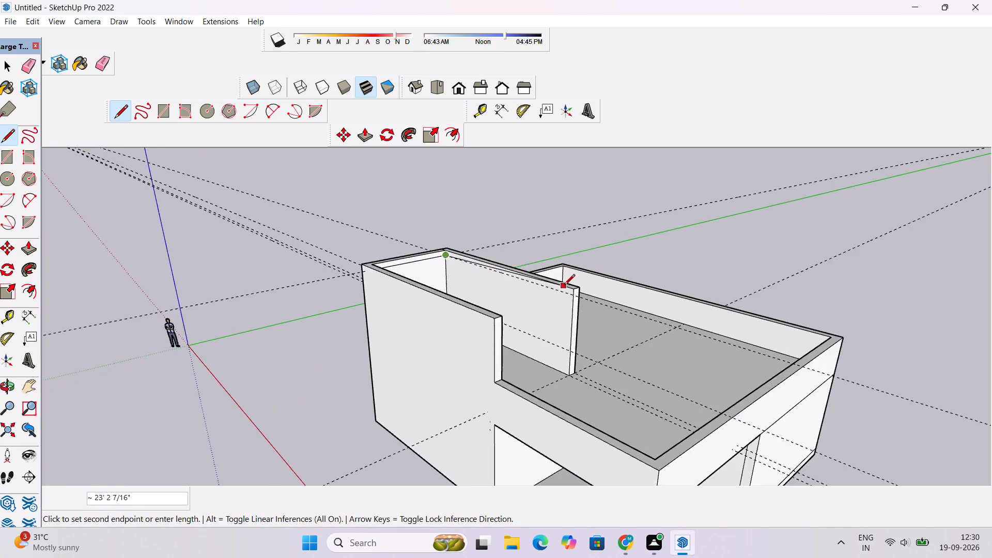
{"action": "scroll", "coordinate": [564, 286], "scroll_direction": "up", "scroll_amount": 2}
{"action": "left_click", "coordinate": [577, 301]}
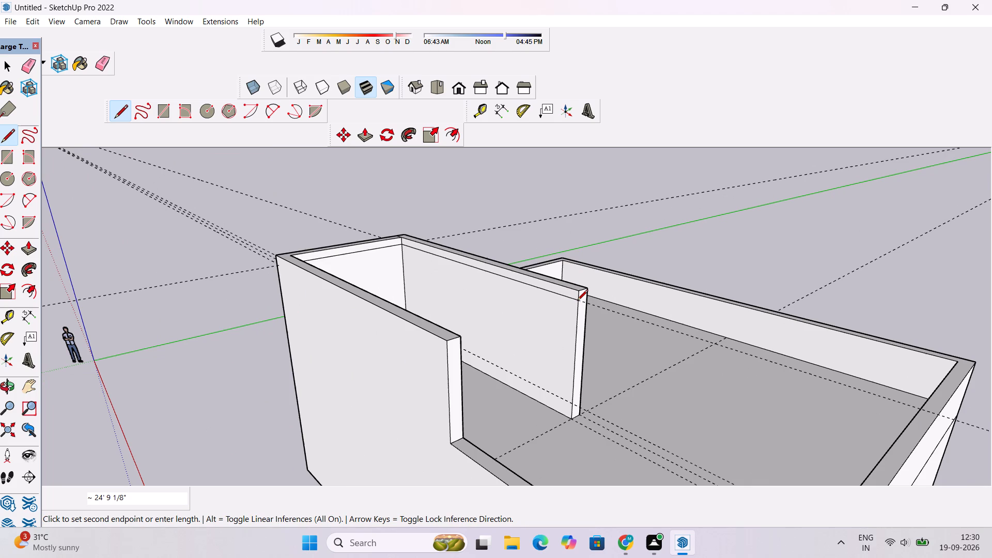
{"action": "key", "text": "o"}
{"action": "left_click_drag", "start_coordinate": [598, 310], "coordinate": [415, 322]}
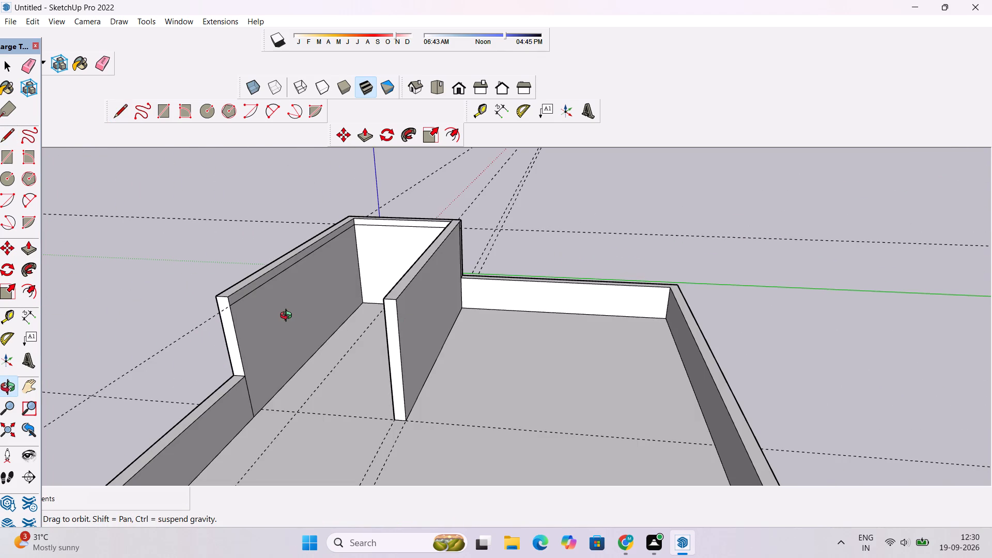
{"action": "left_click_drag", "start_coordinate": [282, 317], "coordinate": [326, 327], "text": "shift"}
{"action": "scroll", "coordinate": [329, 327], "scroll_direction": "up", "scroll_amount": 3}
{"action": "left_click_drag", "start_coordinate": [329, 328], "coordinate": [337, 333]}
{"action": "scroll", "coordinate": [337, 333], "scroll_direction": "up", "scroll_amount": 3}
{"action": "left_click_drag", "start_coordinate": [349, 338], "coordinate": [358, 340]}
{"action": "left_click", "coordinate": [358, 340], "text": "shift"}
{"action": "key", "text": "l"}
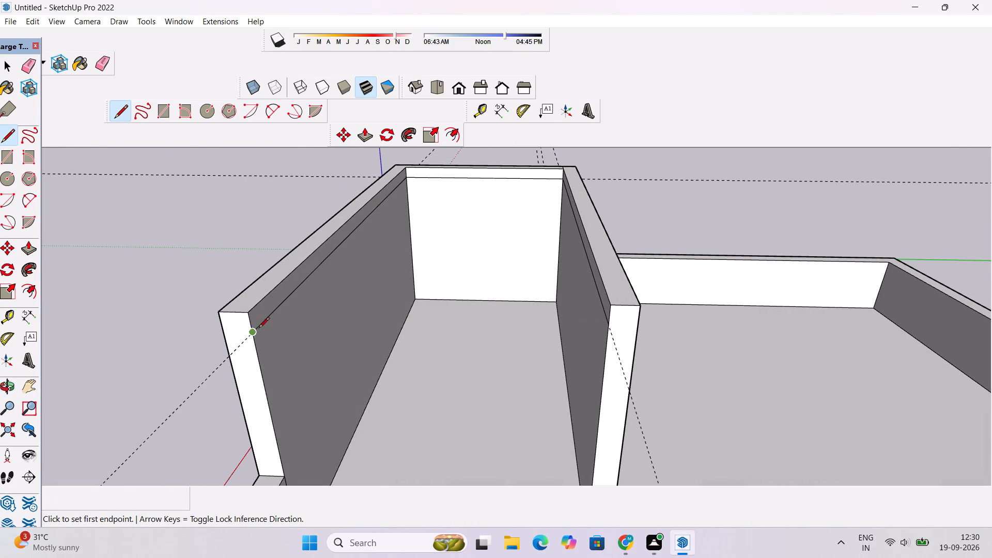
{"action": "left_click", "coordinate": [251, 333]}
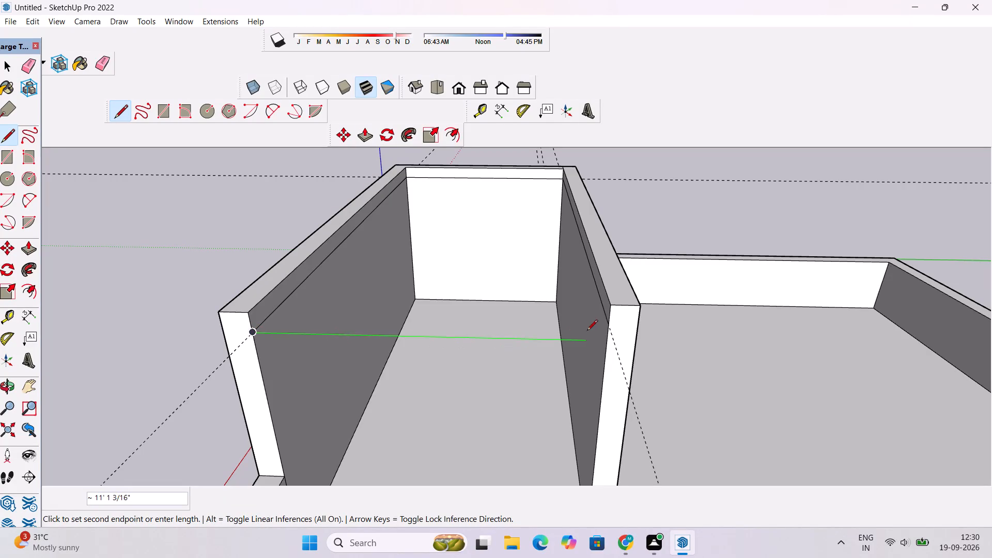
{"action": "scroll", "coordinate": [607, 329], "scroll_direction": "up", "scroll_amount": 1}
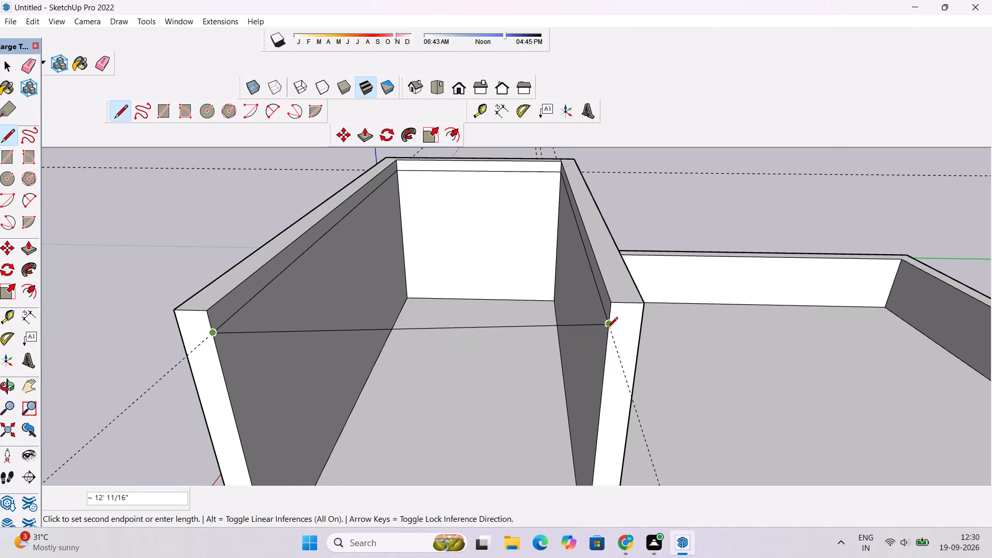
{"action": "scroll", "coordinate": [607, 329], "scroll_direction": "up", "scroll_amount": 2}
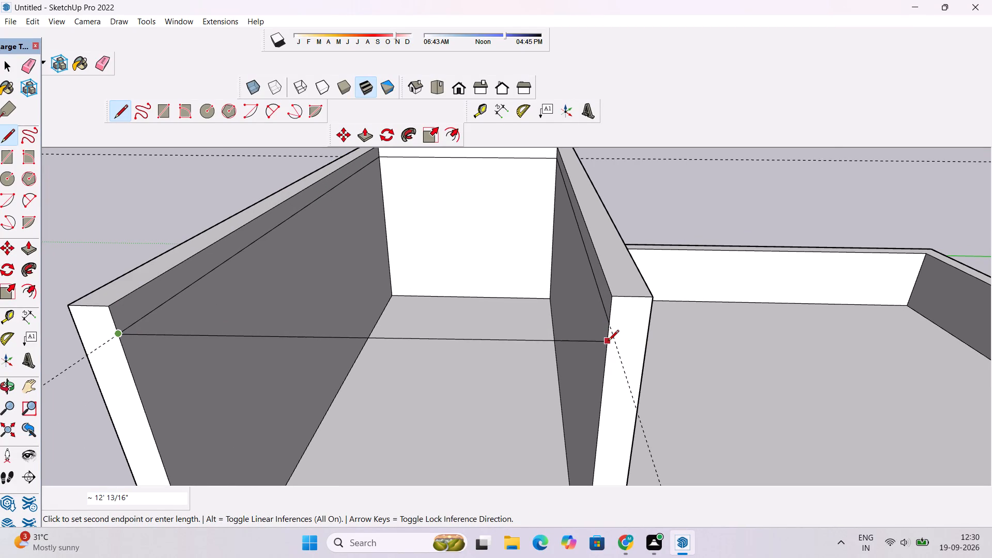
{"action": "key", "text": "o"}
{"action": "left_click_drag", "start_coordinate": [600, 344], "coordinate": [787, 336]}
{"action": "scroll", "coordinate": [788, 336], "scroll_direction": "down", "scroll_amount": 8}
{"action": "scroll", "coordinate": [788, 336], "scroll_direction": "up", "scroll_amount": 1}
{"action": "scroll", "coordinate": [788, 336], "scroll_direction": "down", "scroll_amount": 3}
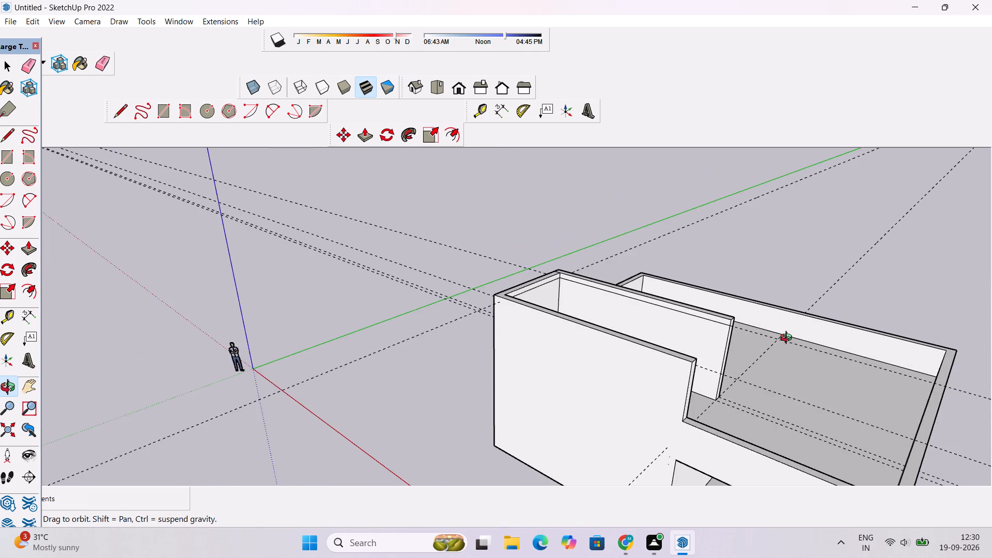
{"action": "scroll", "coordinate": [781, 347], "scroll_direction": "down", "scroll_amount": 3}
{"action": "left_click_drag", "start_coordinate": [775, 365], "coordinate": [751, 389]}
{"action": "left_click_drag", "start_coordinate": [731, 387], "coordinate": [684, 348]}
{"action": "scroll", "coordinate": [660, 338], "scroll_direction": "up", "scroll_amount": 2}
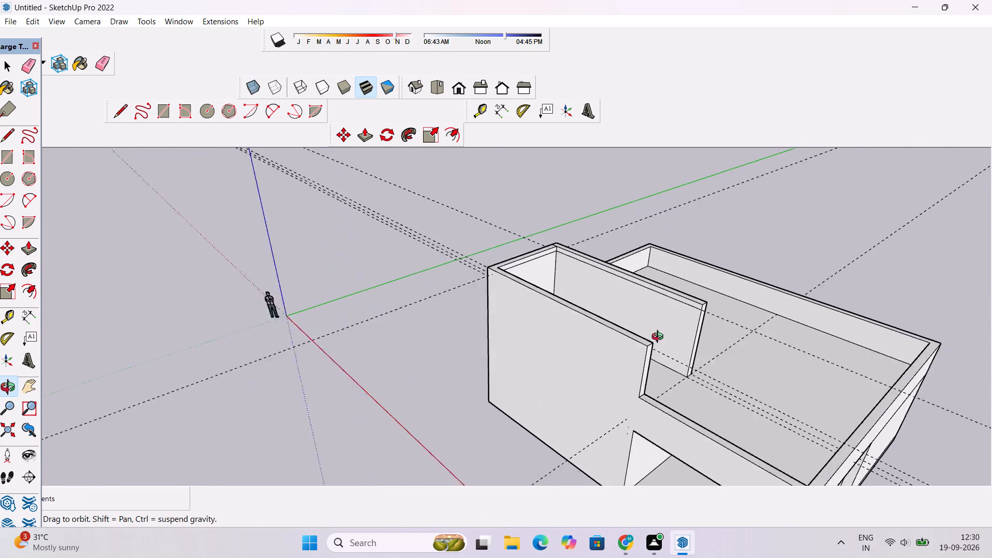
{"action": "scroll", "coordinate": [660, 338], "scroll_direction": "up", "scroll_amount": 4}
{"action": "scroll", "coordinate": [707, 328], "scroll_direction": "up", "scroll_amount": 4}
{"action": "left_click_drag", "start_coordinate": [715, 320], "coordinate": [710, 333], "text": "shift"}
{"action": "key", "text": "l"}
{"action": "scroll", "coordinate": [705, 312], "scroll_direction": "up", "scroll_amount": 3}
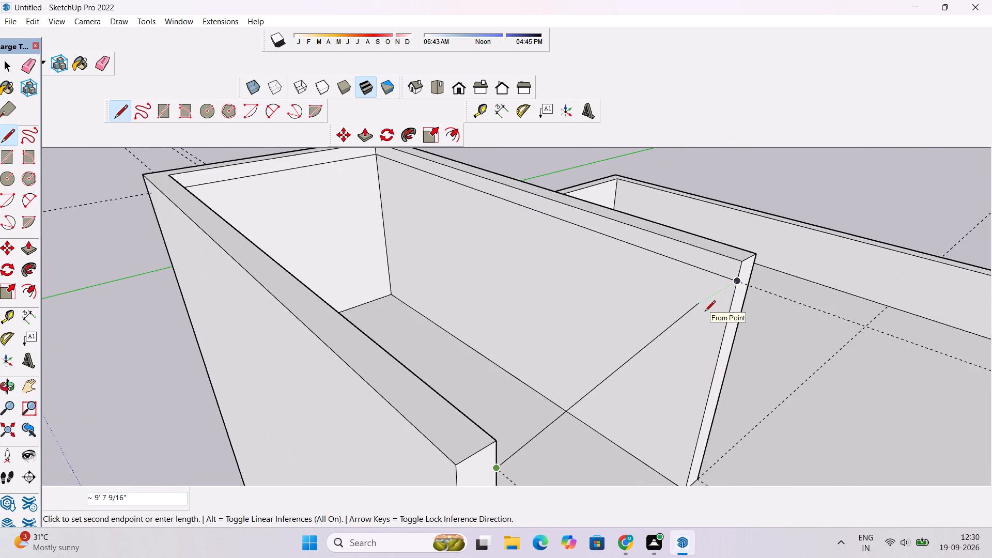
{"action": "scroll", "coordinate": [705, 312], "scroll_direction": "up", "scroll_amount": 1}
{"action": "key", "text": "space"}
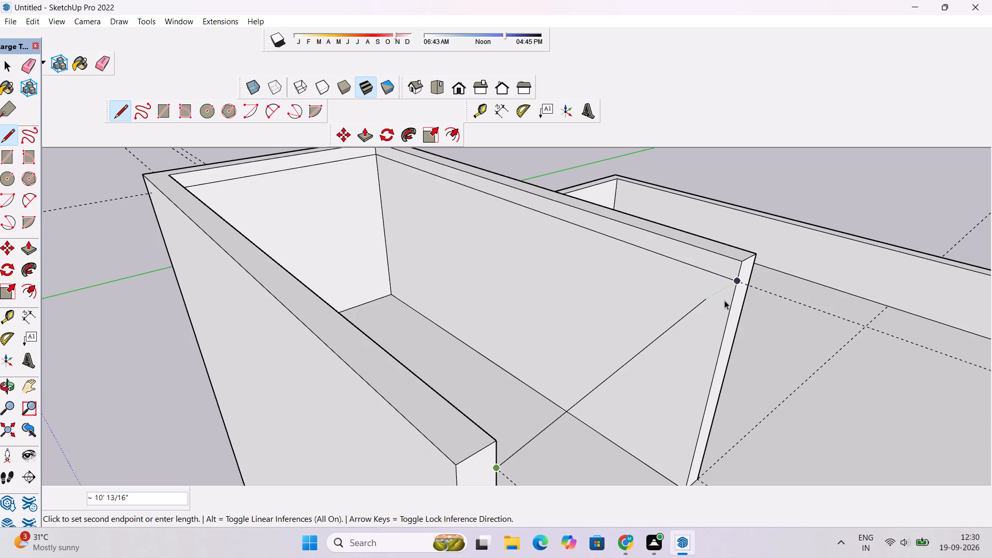
Draw a line about 11' 2" long from the open end of the new long wall's level line across toward the outer long wall.
{"action": "left_click", "coordinate": [119, 105]}
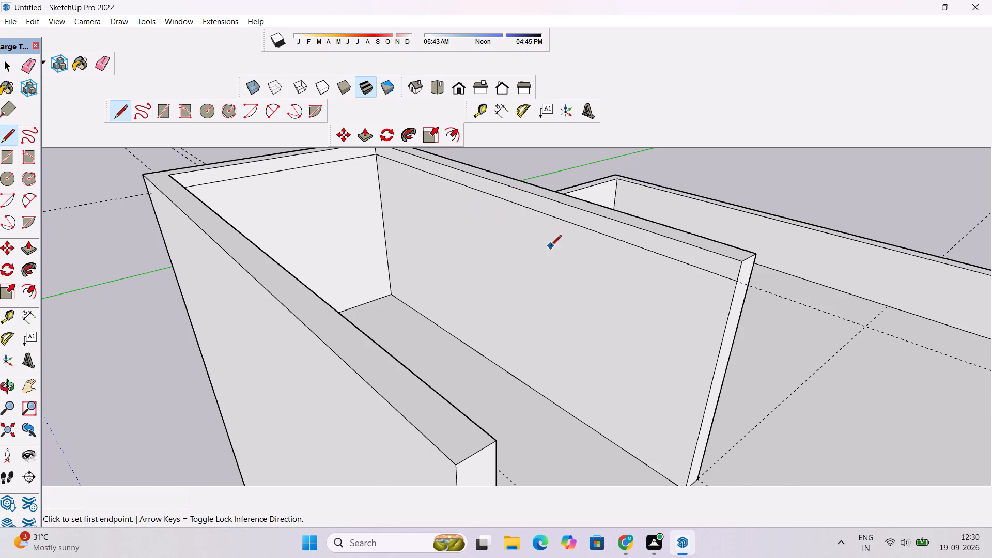
{"action": "scroll", "coordinate": [551, 246], "scroll_direction": "down", "scroll_amount": 5}
{"action": "scroll", "coordinate": [652, 270], "scroll_direction": "up", "scroll_amount": 6}
{"action": "left_click", "coordinate": [663, 272]}
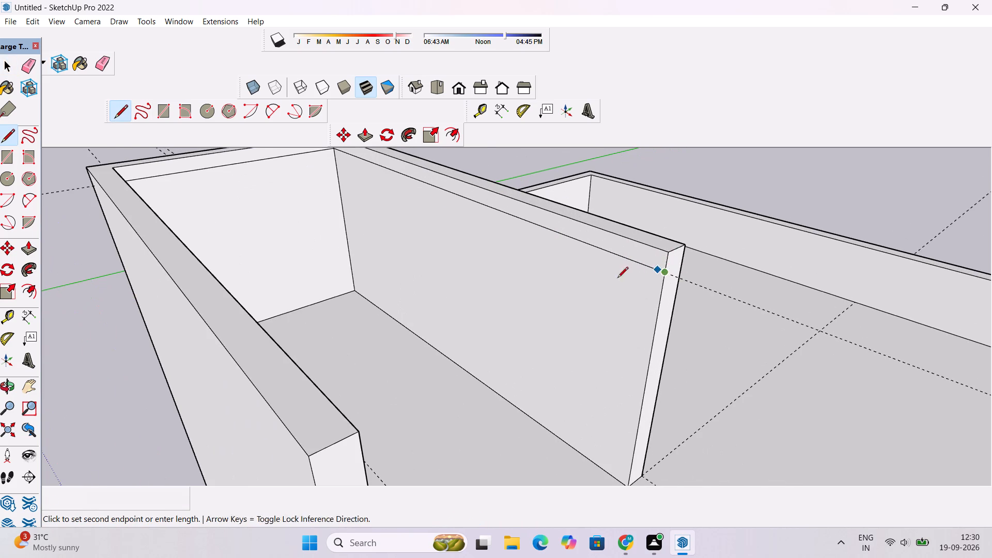
{"action": "scroll", "coordinate": [588, 284], "scroll_direction": "down", "scroll_amount": 8}
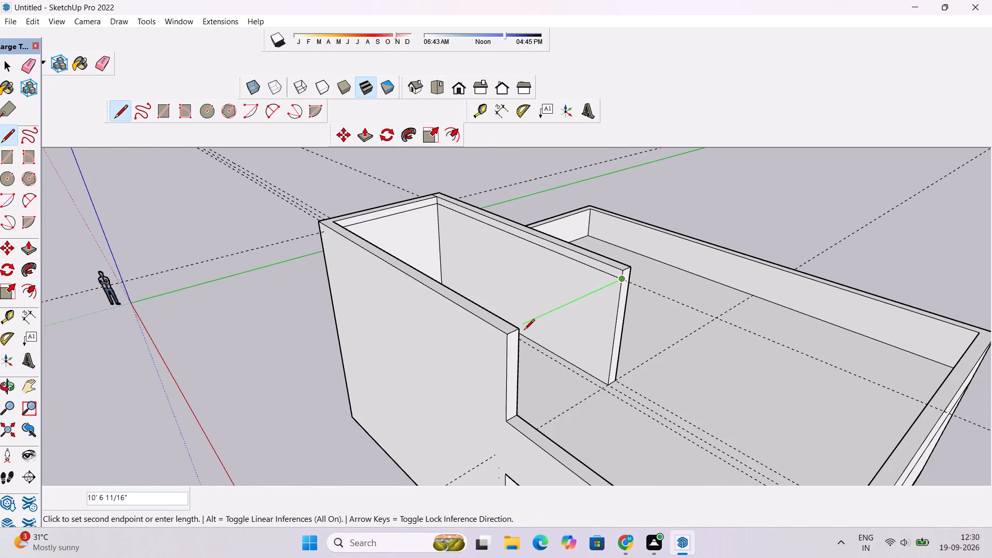
{"action": "scroll", "coordinate": [518, 333], "scroll_direction": "up", "scroll_amount": 5}
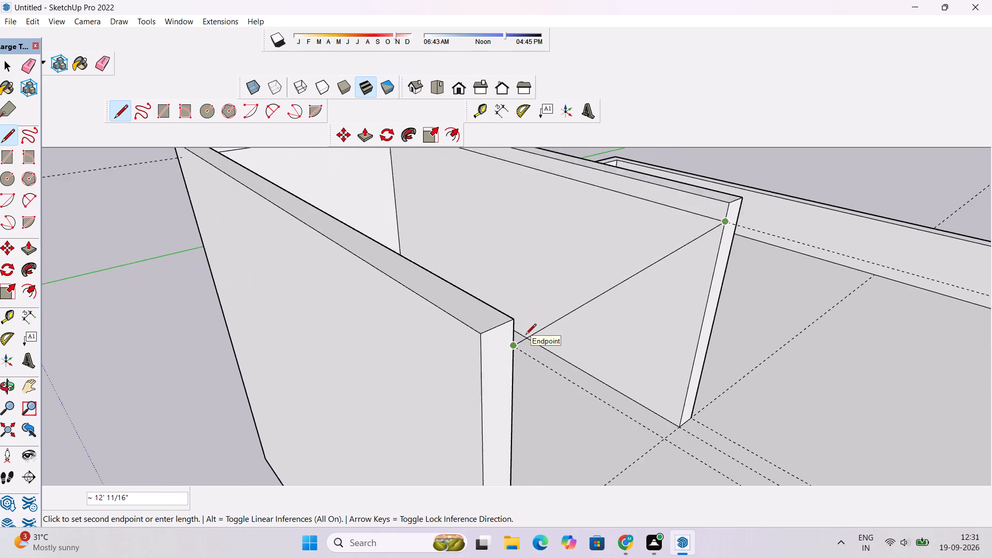
{"action": "scroll", "coordinate": [525, 335], "scroll_direction": "up", "scroll_amount": 2}
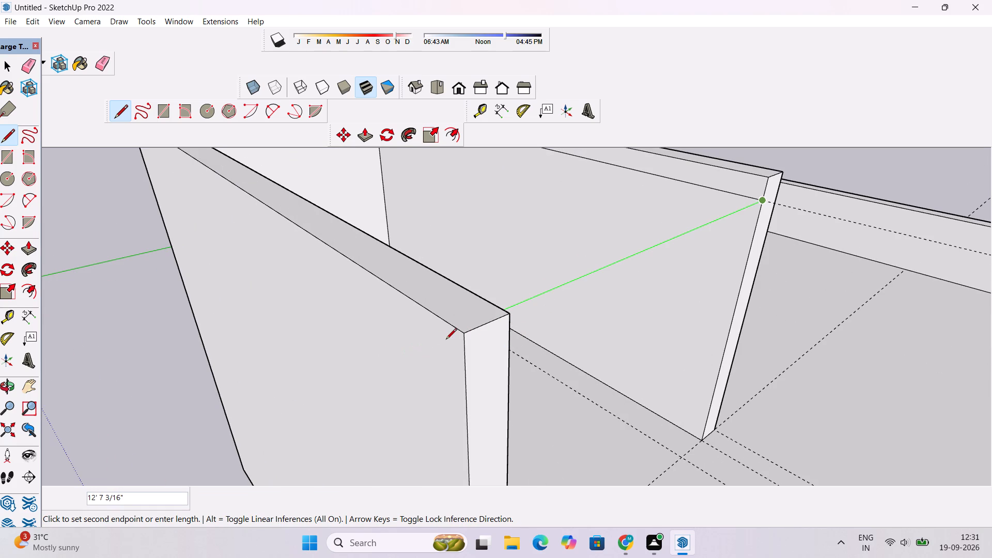
{"action": "scroll", "coordinate": [446, 340], "scroll_direction": "up", "scroll_amount": 3}
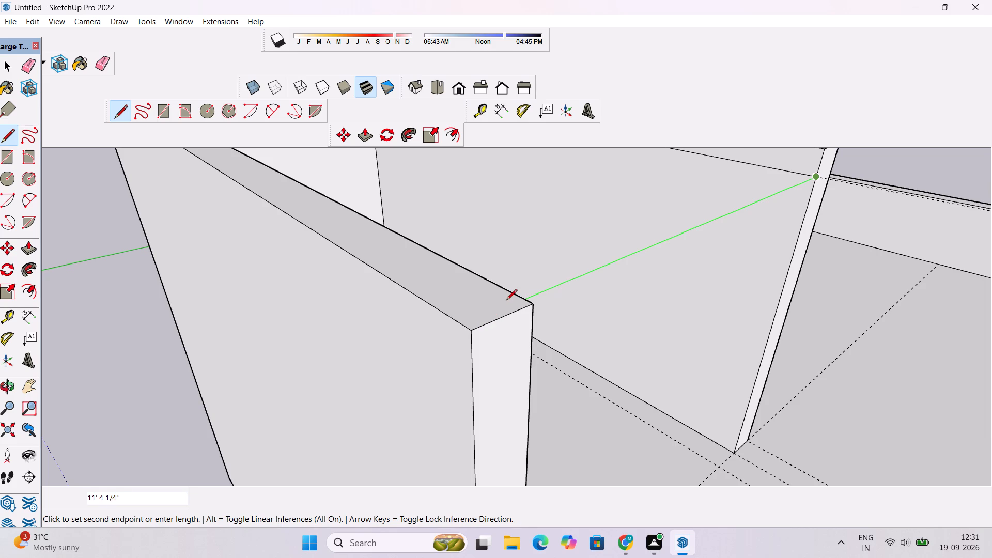
{"action": "scroll", "coordinate": [506, 301], "scroll_direction": "up", "scroll_amount": 2}
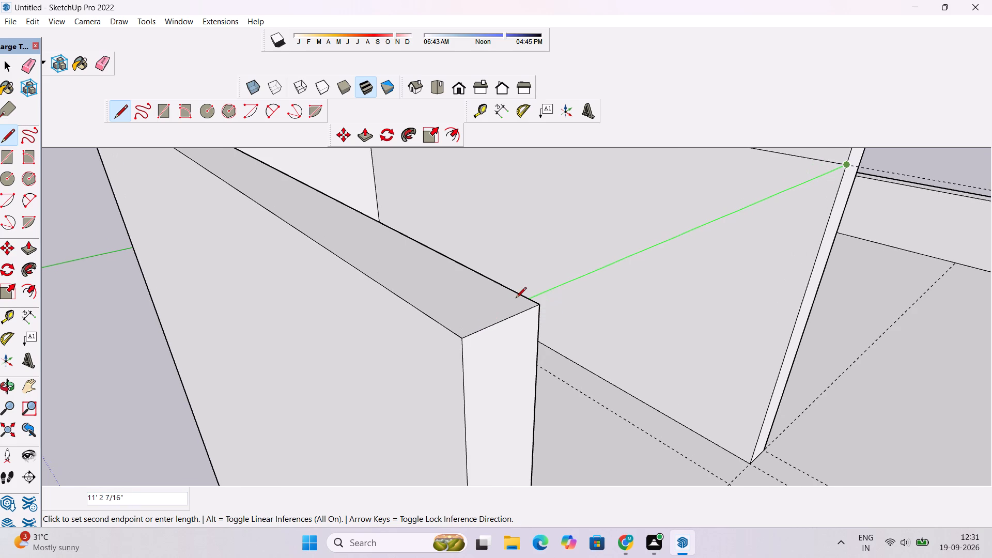
{"action": "left_click", "coordinate": [519, 301]}
Extend the cross line about 10" to meet the level line on the outer long wall, closing the room's roof face.
{"action": "key", "text": "o"}
{"action": "left_click_drag", "start_coordinate": [592, 317], "coordinate": [467, 311]}
{"action": "scroll", "coordinate": [459, 310], "scroll_direction": "down", "scroll_amount": 4}
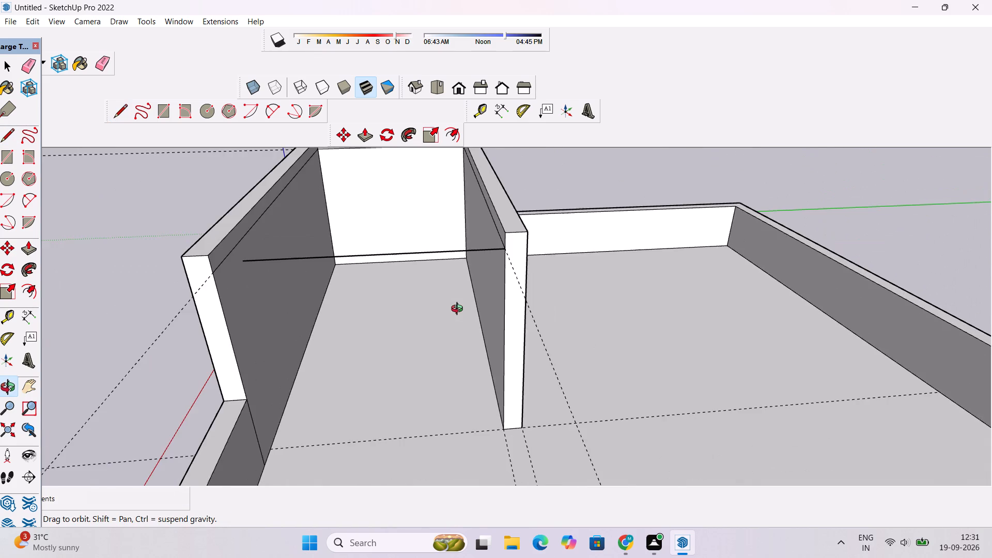
{"action": "left_click_drag", "start_coordinate": [351, 300], "coordinate": [433, 344], "text": "shift"}
{"action": "scroll", "coordinate": [395, 333], "scroll_direction": "up", "scroll_amount": 10}
{"action": "left_click_drag", "start_coordinate": [408, 359], "coordinate": [396, 315]}
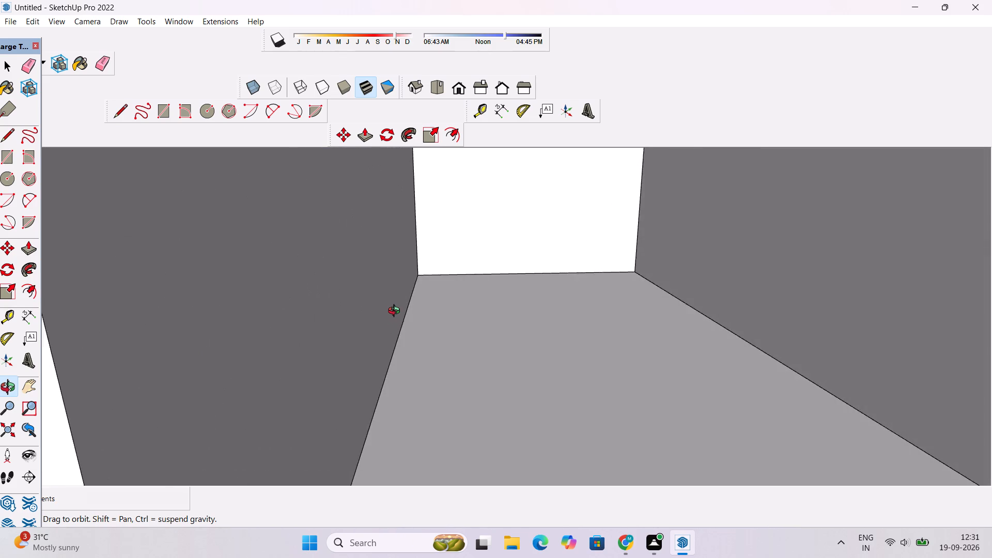
{"action": "scroll", "coordinate": [396, 312], "scroll_direction": "down", "scroll_amount": 14}
{"action": "left_click_drag", "start_coordinate": [396, 312], "coordinate": [399, 348]}
{"action": "scroll", "coordinate": [399, 312], "scroll_direction": "up", "scroll_amount": 5}
{"action": "left_click_drag", "start_coordinate": [399, 312], "coordinate": [417, 344], "text": "shift"}
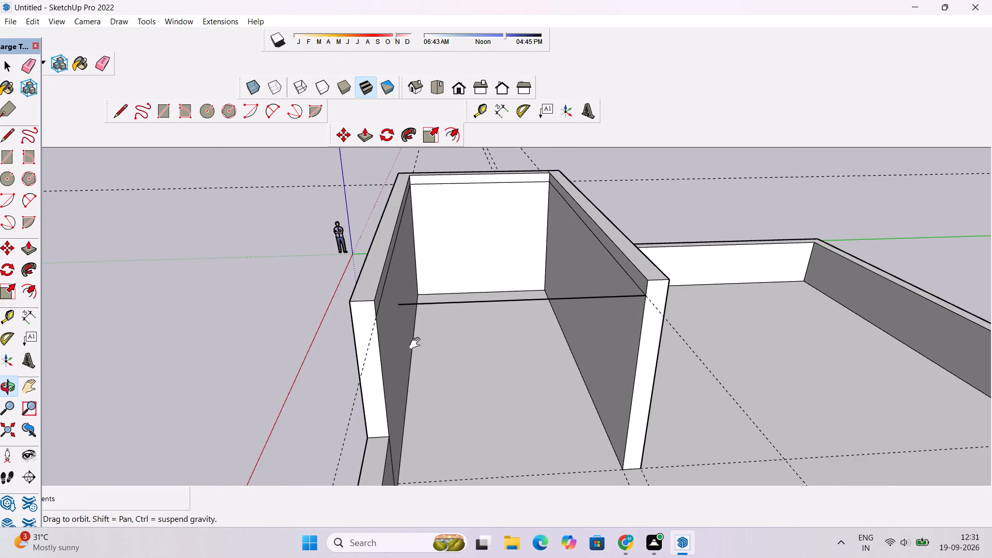
{"action": "scroll", "coordinate": [393, 305], "scroll_direction": "up", "scroll_amount": 4}
{"action": "left_click_drag", "start_coordinate": [393, 305], "coordinate": [393, 311]}
{"action": "scroll", "coordinate": [393, 311], "scroll_direction": "down", "scroll_amount": 2}
{"action": "left_click_drag", "start_coordinate": [391, 306], "coordinate": [391, 323], "text": "shift"}
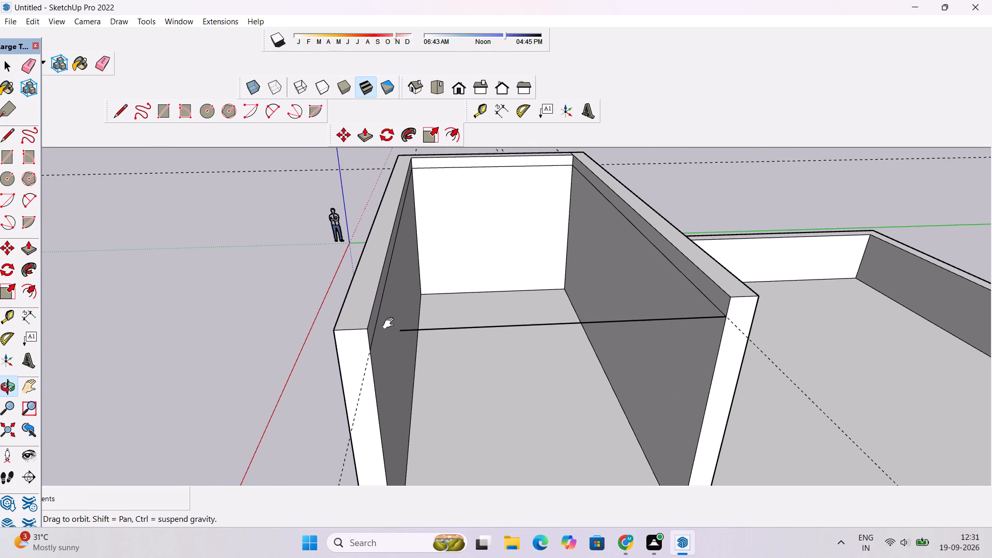
{"action": "scroll", "coordinate": [391, 323], "scroll_direction": "up", "scroll_amount": 3, "text": "shift"}
{"action": "left_click_drag", "start_coordinate": [390, 323], "coordinate": [366, 333], "text": "shift"}
{"action": "scroll", "coordinate": [365, 333], "scroll_direction": "down", "scroll_amount": 5}
{"action": "left_click_drag", "start_coordinate": [458, 308], "coordinate": [430, 274]}
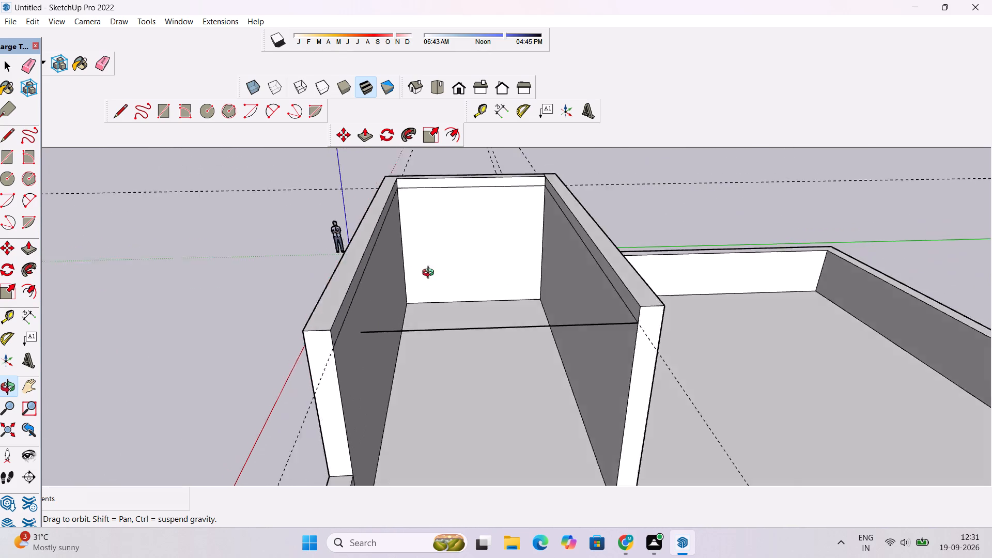
{"action": "left_click_drag", "start_coordinate": [430, 274], "coordinate": [450, 293]}
{"action": "scroll", "coordinate": [377, 302], "scroll_direction": "up", "scroll_amount": 1}
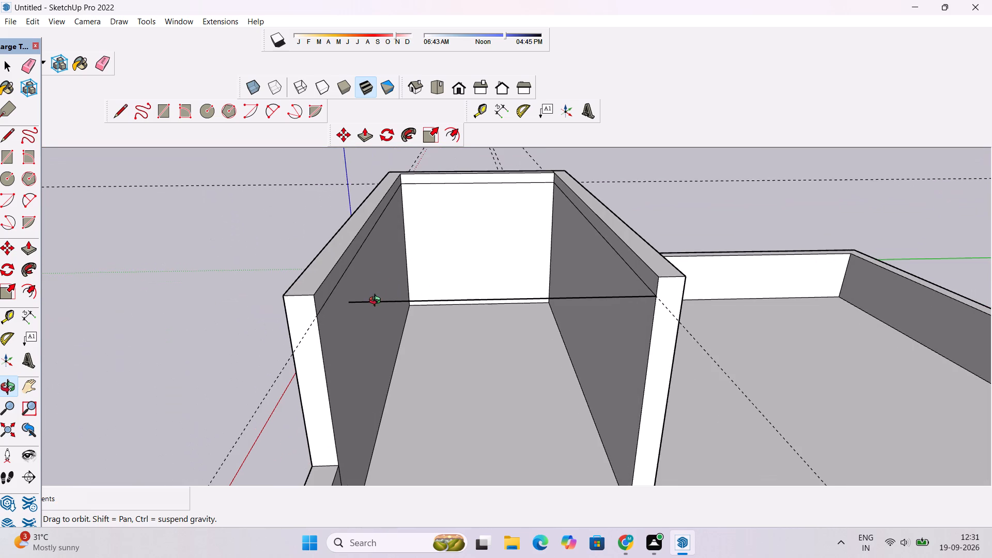
{"action": "scroll", "coordinate": [351, 308], "scroll_direction": "up", "scroll_amount": 2}
{"action": "left_click_drag", "start_coordinate": [349, 309], "coordinate": [361, 288], "text": "shift"}
{"action": "scroll", "coordinate": [361, 288], "scroll_direction": "up", "scroll_amount": 1}
{"action": "key", "text": "l"}
{"action": "scroll", "coordinate": [361, 288], "scroll_direction": "up", "scroll_amount": 1}
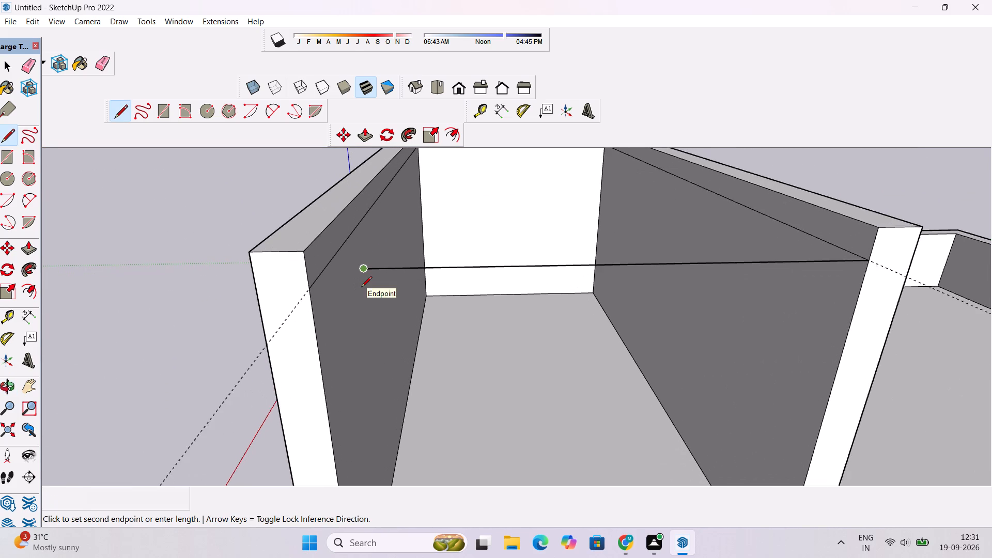
{"action": "scroll", "coordinate": [361, 288], "scroll_direction": "up", "scroll_amount": 1}
{"action": "left_click", "coordinate": [363, 268]}
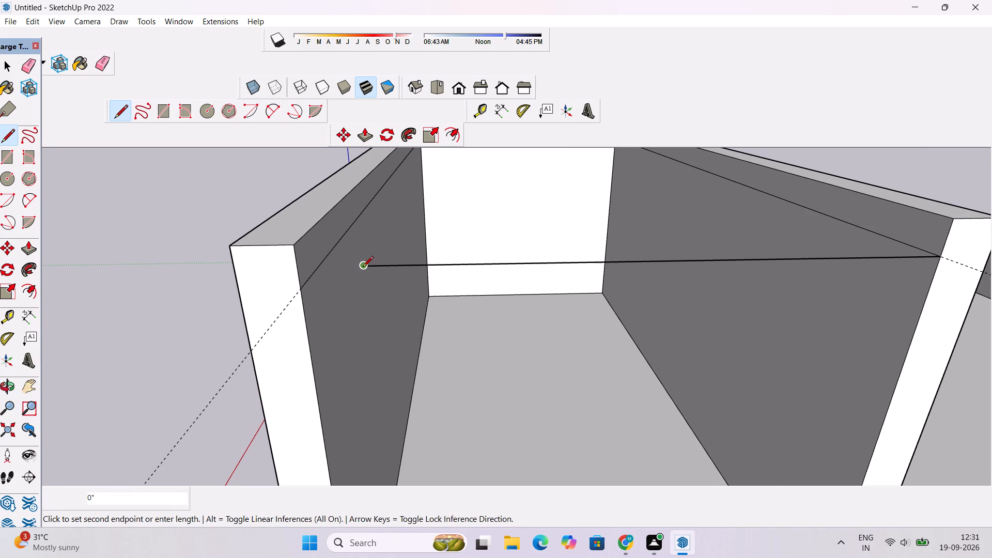
{"action": "left_click", "coordinate": [319, 268]}
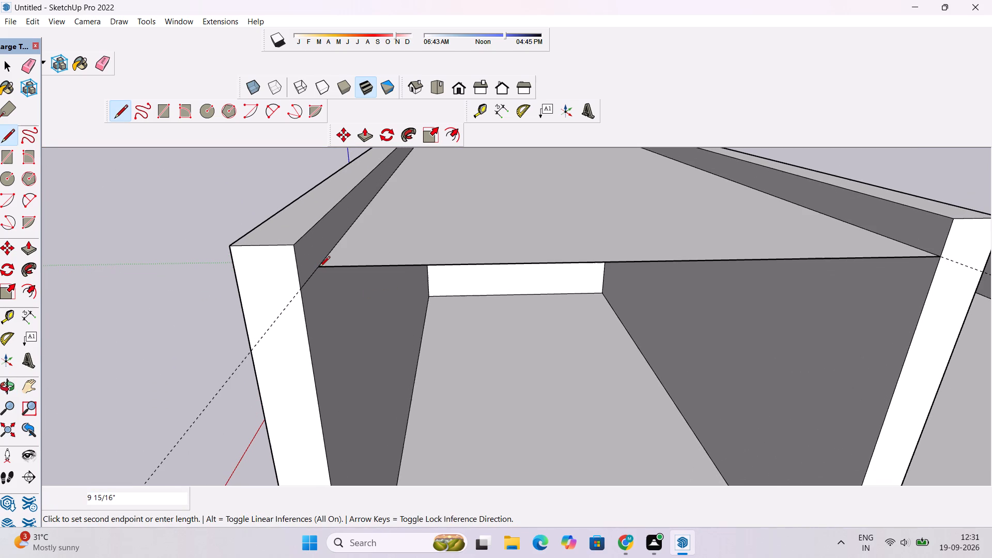
{"action": "key", "text": "space"}
Erase the remaining dashed construction guides around the room and the building.
{"action": "scroll", "coordinate": [319, 268], "scroll_direction": "down", "scroll_amount": 3}
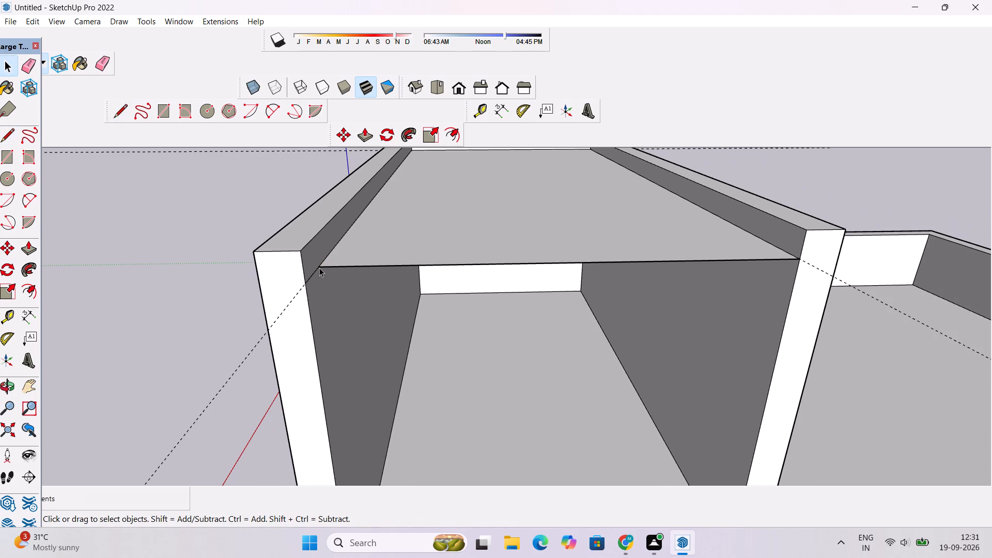
{"action": "scroll", "coordinate": [319, 268], "scroll_direction": "down", "scroll_amount": 15}
{"action": "key", "text": "e"}
{"action": "left_click_drag", "start_coordinate": [276, 207], "coordinate": [277, 212]}
{"action": "left_click_drag", "start_coordinate": [272, 283], "coordinate": [250, 376]}
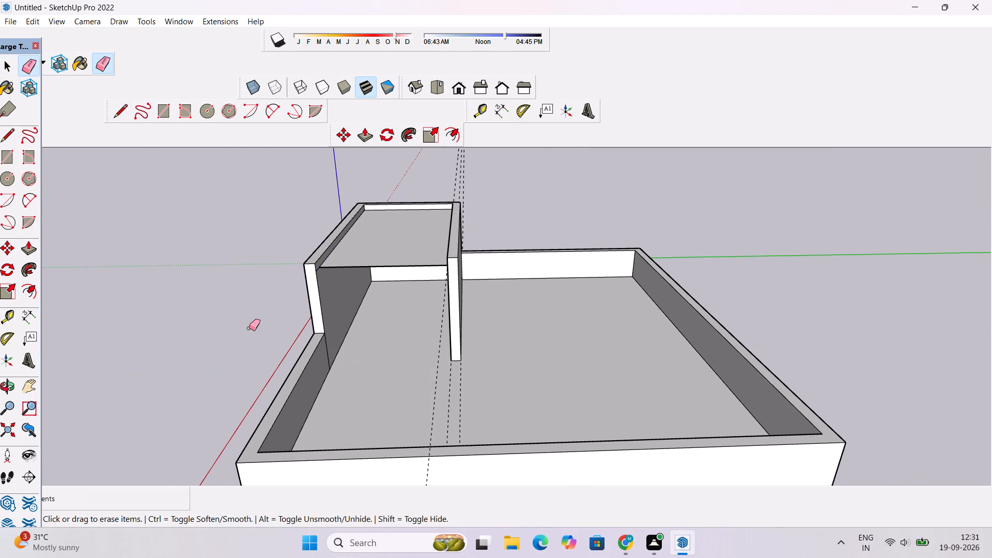
{"action": "scroll", "coordinate": [249, 328], "scroll_direction": "down", "scroll_amount": 4}
{"action": "scroll", "coordinate": [410, 220], "scroll_direction": "up", "scroll_amount": 4}
{"action": "left_click_drag", "start_coordinate": [403, 200], "coordinate": [421, 229]}
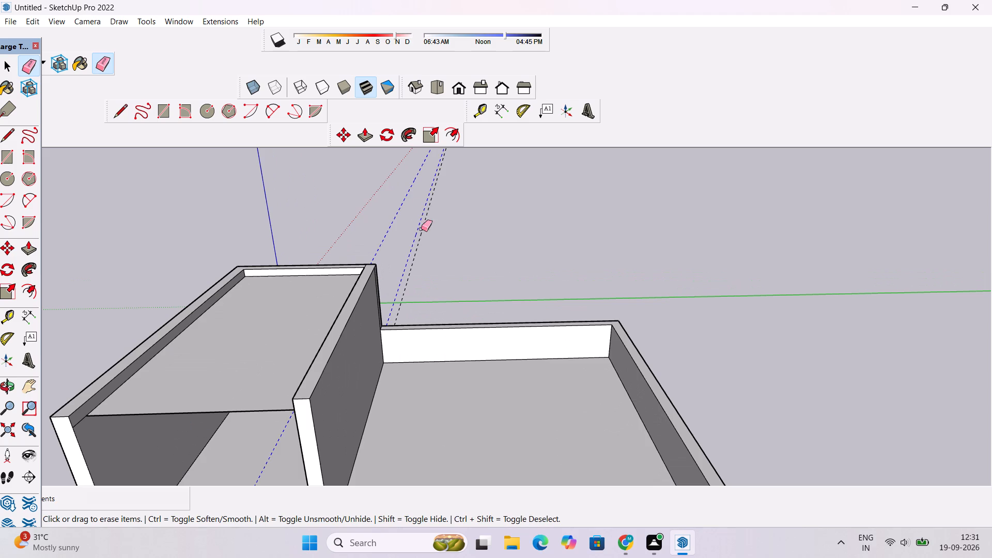
{"action": "left_click_drag", "start_coordinate": [421, 229], "coordinate": [430, 238]}
{"action": "scroll", "coordinate": [432, 238], "scroll_direction": "down", "scroll_amount": 5}
Push/Pull the room's new roof face up 9", flush with the tops of its walls.
{"action": "key", "text": "p"}
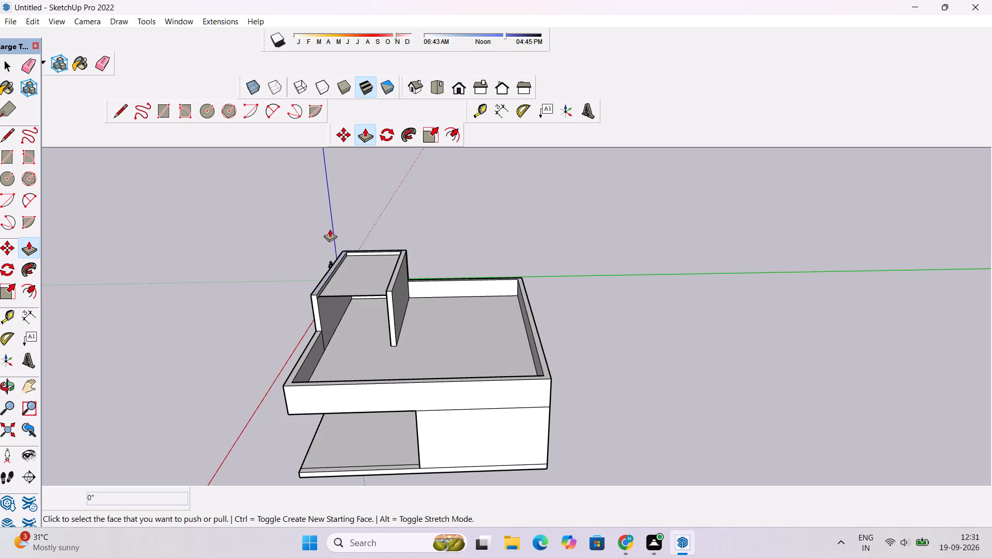
{"action": "scroll", "coordinate": [327, 232], "scroll_direction": "down", "scroll_amount": 5}
{"action": "scroll", "coordinate": [334, 271], "scroll_direction": "up", "scroll_amount": 3}
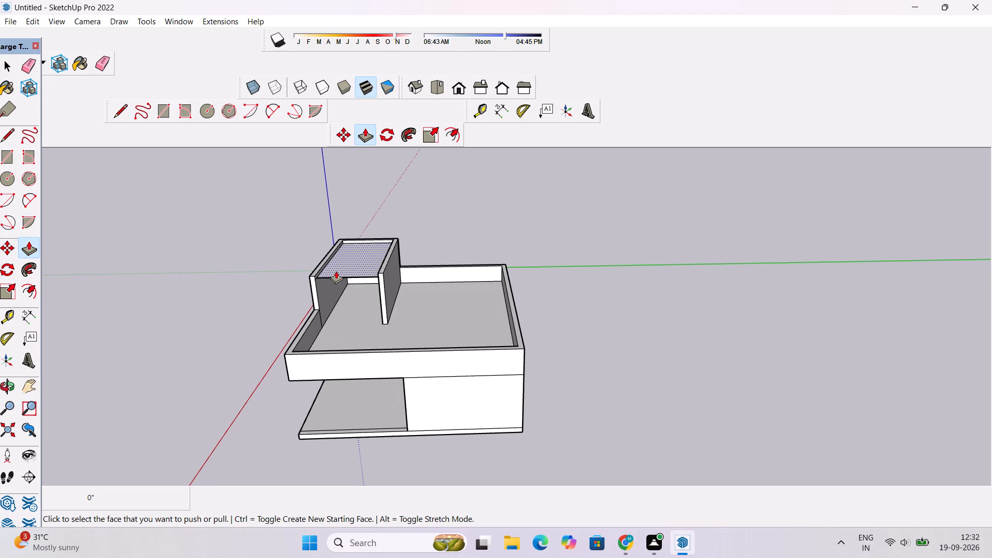
{"action": "scroll", "coordinate": [336, 271], "scroll_direction": "up", "scroll_amount": 8}
{"action": "left_click", "coordinate": [346, 258]}
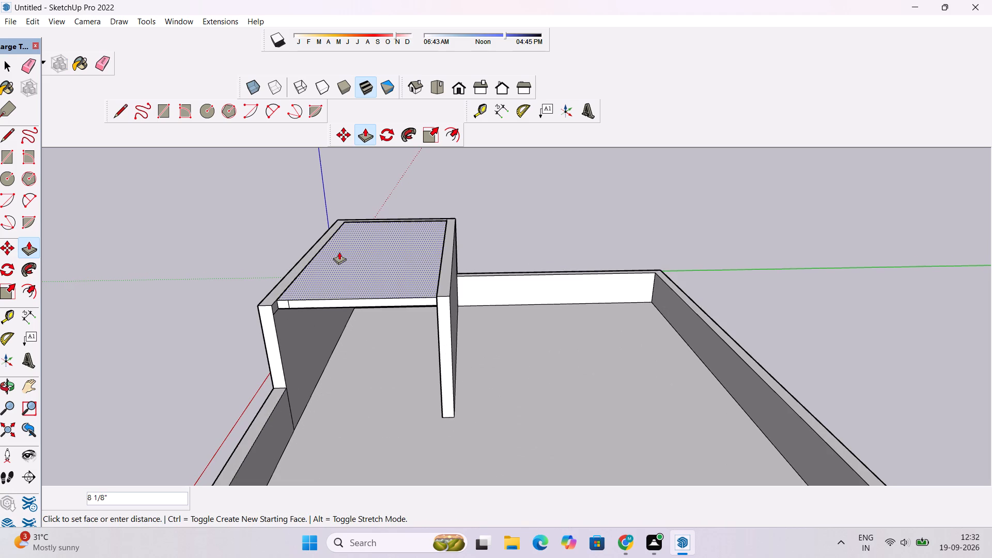
{"action": "left_click", "coordinate": [298, 279]}
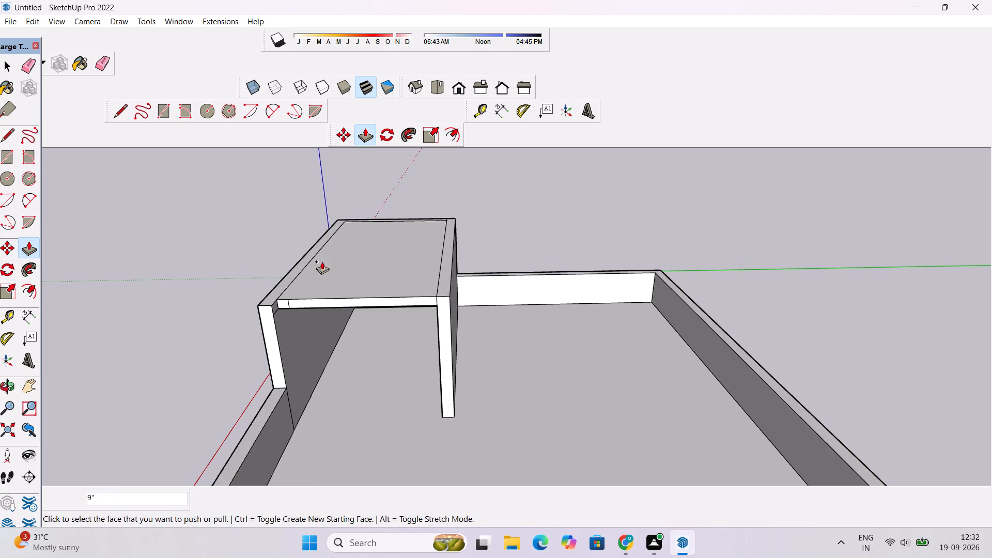
Erase the short leftover edge on the outer long wall's inner face and the nearby seam on the roof slab's open end face.
{"action": "key", "text": "o"}
{"action": "scroll", "coordinate": [323, 261], "scroll_direction": "down", "scroll_amount": 6}
{"action": "left_click_drag", "start_coordinate": [273, 283], "coordinate": [443, 281]}
{"action": "left_click_drag", "start_coordinate": [463, 317], "coordinate": [359, 323]}
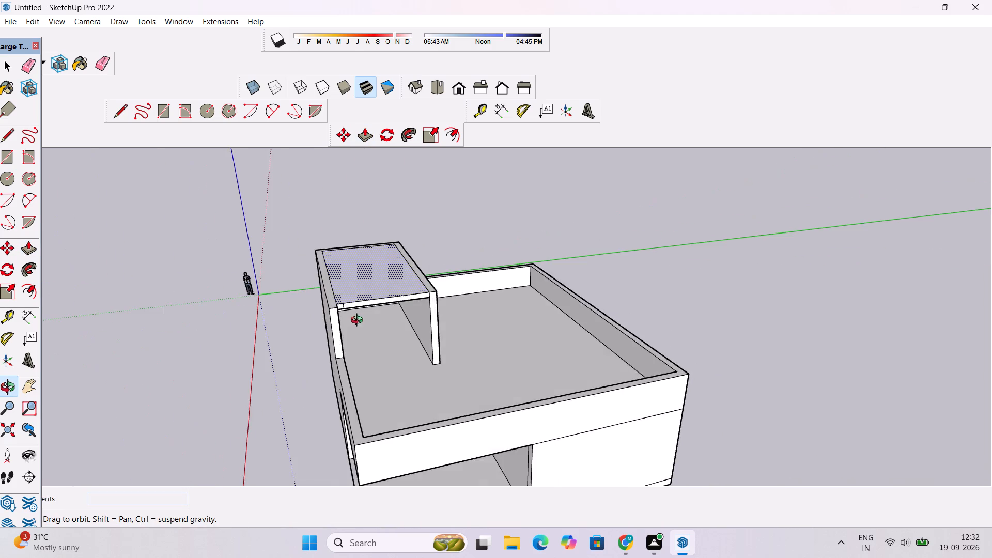
{"action": "scroll", "coordinate": [333, 320], "scroll_direction": "up", "scroll_amount": 11}
{"action": "left_click_drag", "start_coordinate": [370, 332], "coordinate": [355, 318]}
{"action": "scroll", "coordinate": [355, 316], "scroll_direction": "down", "scroll_amount": 3}
{"action": "left_click_drag", "start_coordinate": [343, 308], "coordinate": [355, 337], "text": "shift"}
{"action": "scroll", "coordinate": [341, 320], "scroll_direction": "up", "scroll_amount": 7}
{"action": "scroll", "coordinate": [340, 318], "scroll_direction": "down", "scroll_amount": 6}
{"action": "left_click_drag", "start_coordinate": [381, 313], "coordinate": [327, 321]}
{"action": "scroll", "coordinate": [289, 319], "scroll_direction": "up", "scroll_amount": 3}
{"action": "left_click_drag", "start_coordinate": [331, 303], "coordinate": [340, 300], "text": "shift"}
{"action": "key", "text": "e"}
{"action": "scroll", "coordinate": [168, 277], "scroll_direction": "up", "scroll_amount": 4}
{"action": "left_click", "coordinate": [127, 289]}
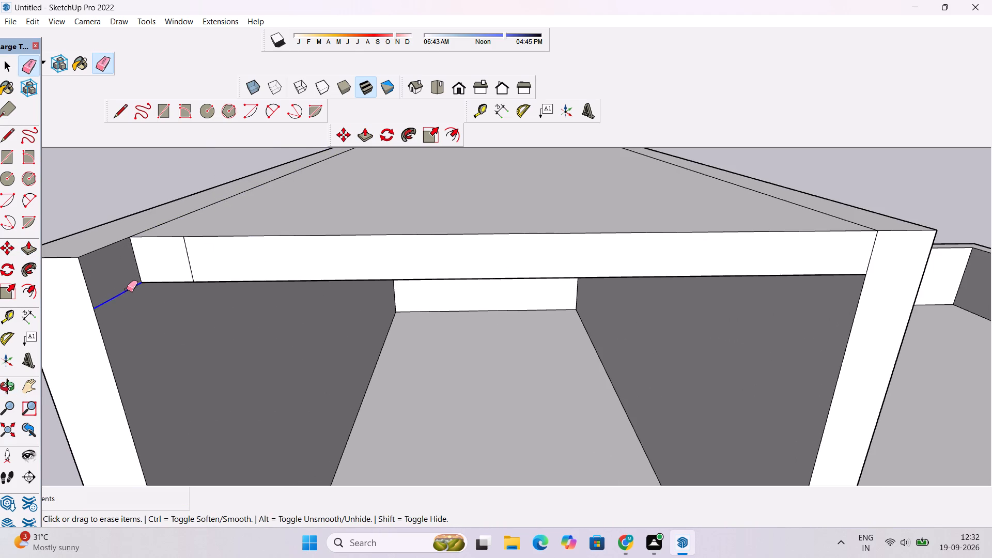
{"action": "left_click", "coordinate": [187, 258]}
{"action": "left_click", "coordinate": [188, 256]}
Examine the building from several sides, checking the corner room's roof slab, the parapets and the open lower storey.
{"action": "key", "text": "o"}
{"action": "scroll", "coordinate": [188, 255], "scroll_direction": "down", "scroll_amount": 6}
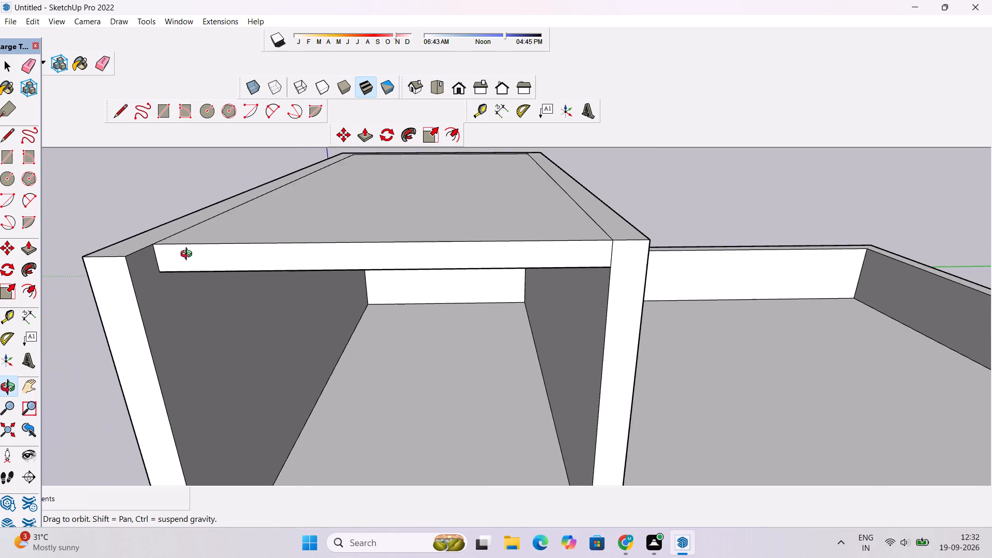
{"action": "scroll", "coordinate": [189, 255], "scroll_direction": "down", "scroll_amount": 5}
{"action": "left_click_drag", "start_coordinate": [149, 258], "coordinate": [344, 253]}
{"action": "scroll", "coordinate": [353, 249], "scroll_direction": "down", "scroll_amount": 10}
{"action": "left_click_drag", "start_coordinate": [333, 274], "coordinate": [295, 168]}
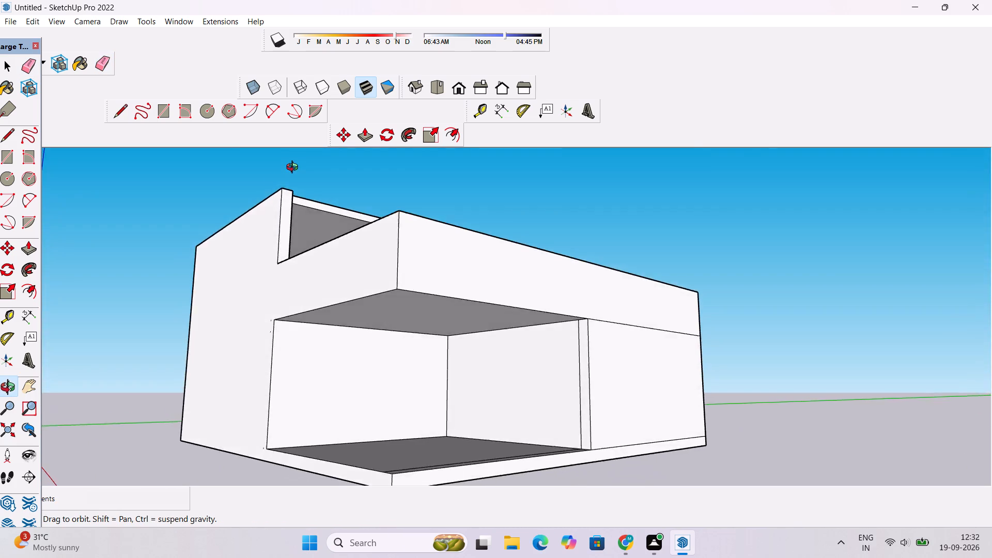
{"action": "left_click_drag", "start_coordinate": [295, 168], "coordinate": [133, 223]}
{"action": "left_click_drag", "start_coordinate": [312, 244], "coordinate": [333, 265]}
{"action": "scroll", "coordinate": [336, 260], "scroll_direction": "down", "scroll_amount": 6}
{"action": "left_click_drag", "start_coordinate": [330, 271], "coordinate": [360, 270]}
{"action": "scroll", "coordinate": [360, 265], "scroll_direction": "down", "scroll_amount": 7}
{"action": "left_click_drag", "start_coordinate": [323, 268], "coordinate": [468, 278]}
{"action": "scroll", "coordinate": [353, 291], "scroll_direction": "up", "scroll_amount": 8}
{"action": "scroll", "coordinate": [354, 288], "scroll_direction": "down", "scroll_amount": 3}
{"action": "left_click_drag", "start_coordinate": [373, 243], "coordinate": [378, 227], "text": "shift"}
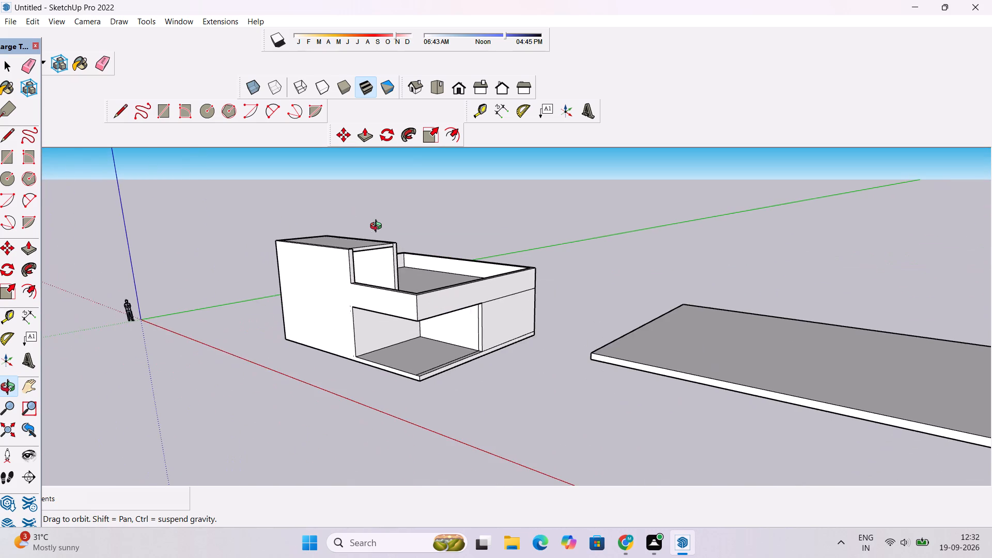
{"action": "scroll", "coordinate": [378, 227], "scroll_direction": "up", "scroll_amount": 2}
{"action": "scroll", "coordinate": [378, 227], "scroll_direction": "down", "scroll_amount": 6}
{"action": "left_click_drag", "start_coordinate": [335, 265], "coordinate": [361, 334]}
{"action": "scroll", "coordinate": [363, 293], "scroll_direction": "up", "scroll_amount": 4}
{"action": "left_click_drag", "start_coordinate": [363, 292], "coordinate": [378, 260], "text": "shift"}
{"action": "scroll", "coordinate": [378, 260], "scroll_direction": "down", "scroll_amount": 5}
{"action": "scroll", "coordinate": [332, 228], "scroll_direction": "up", "scroll_amount": 11}
{"action": "left_click_drag", "start_coordinate": [378, 219], "coordinate": [361, 250]}
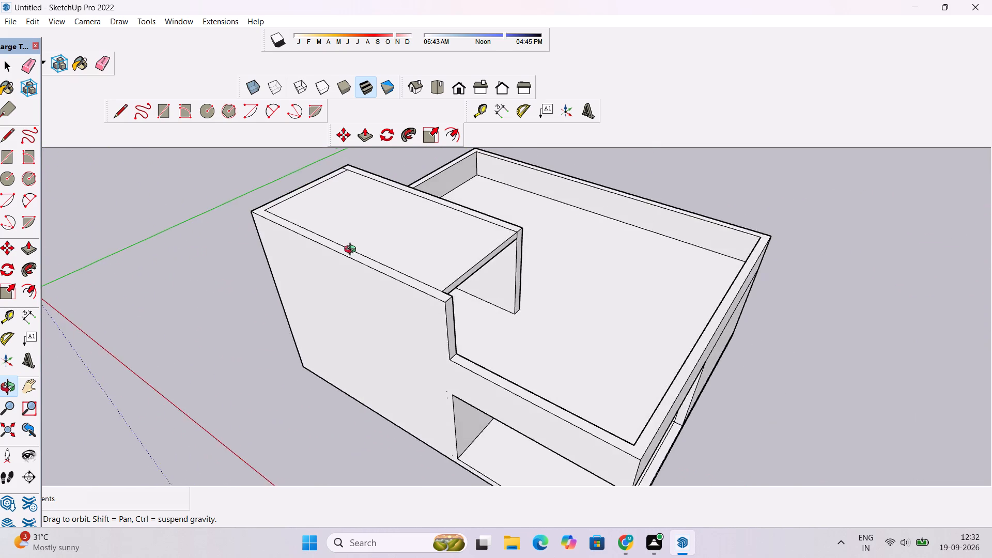
{"action": "scroll", "coordinate": [352, 251], "scroll_direction": "up", "scroll_amount": 2}
{"action": "left_click_drag", "start_coordinate": [355, 241], "coordinate": [367, 279], "text": "shift"}
{"action": "scroll", "coordinate": [367, 279], "scroll_direction": "down", "scroll_amount": 4}
{"action": "left_click_drag", "start_coordinate": [371, 270], "coordinate": [379, 286], "text": "shift"}
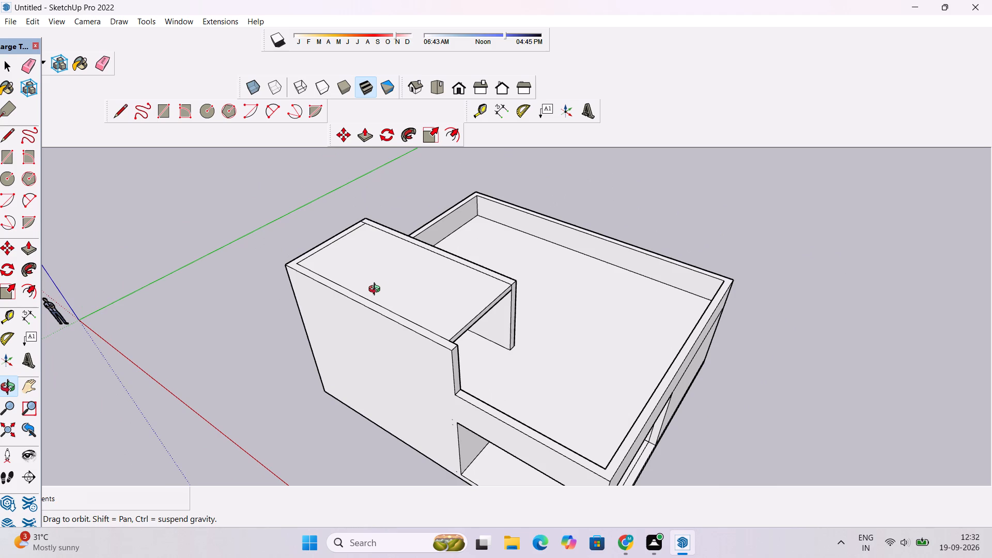
{"action": "scroll", "coordinate": [291, 271], "scroll_direction": "down", "scroll_amount": 3}
{"action": "left_click_drag", "start_coordinate": [290, 272], "coordinate": [346, 279]}
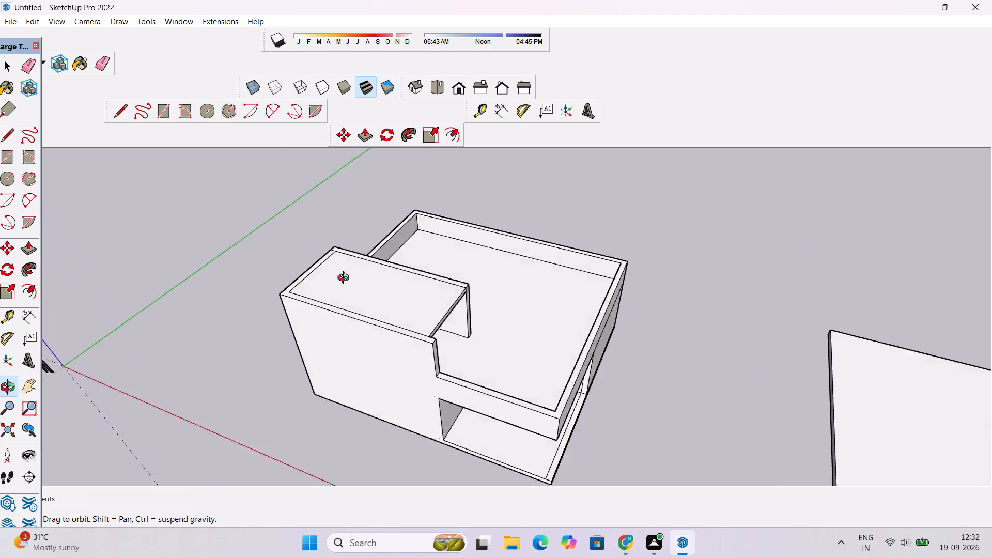
{"action": "left_click_drag", "start_coordinate": [346, 279], "coordinate": [430, 283]}
{"action": "left_click_drag", "start_coordinate": [398, 306], "coordinate": [477, 292]}
{"action": "scroll", "coordinate": [478, 292], "scroll_direction": "down", "scroll_amount": 6}
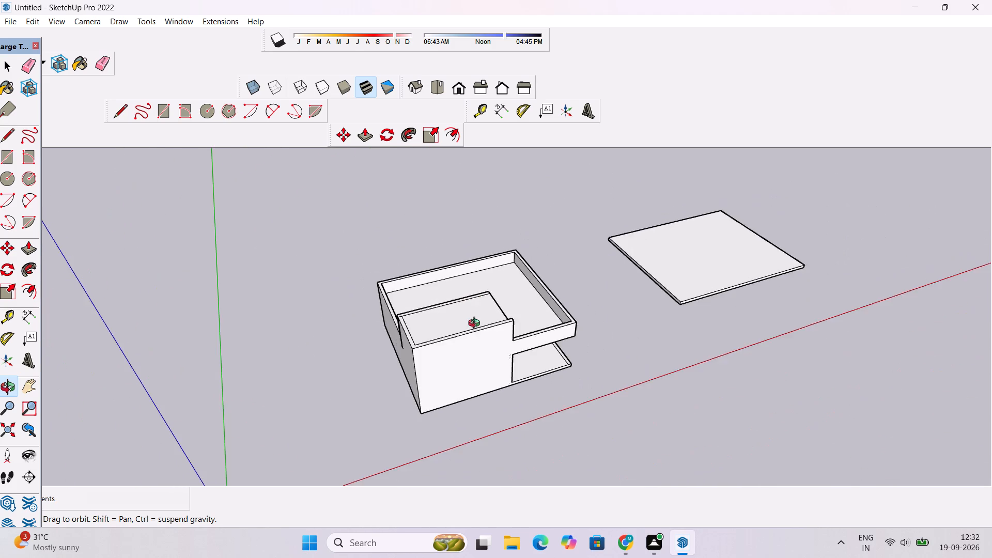
{"action": "left_click_drag", "start_coordinate": [474, 329], "coordinate": [438, 258]}
{"action": "scroll", "coordinate": [521, 289], "scroll_direction": "up", "scroll_amount": 8}
{"action": "left_click_drag", "start_coordinate": [521, 291], "coordinate": [445, 298]}
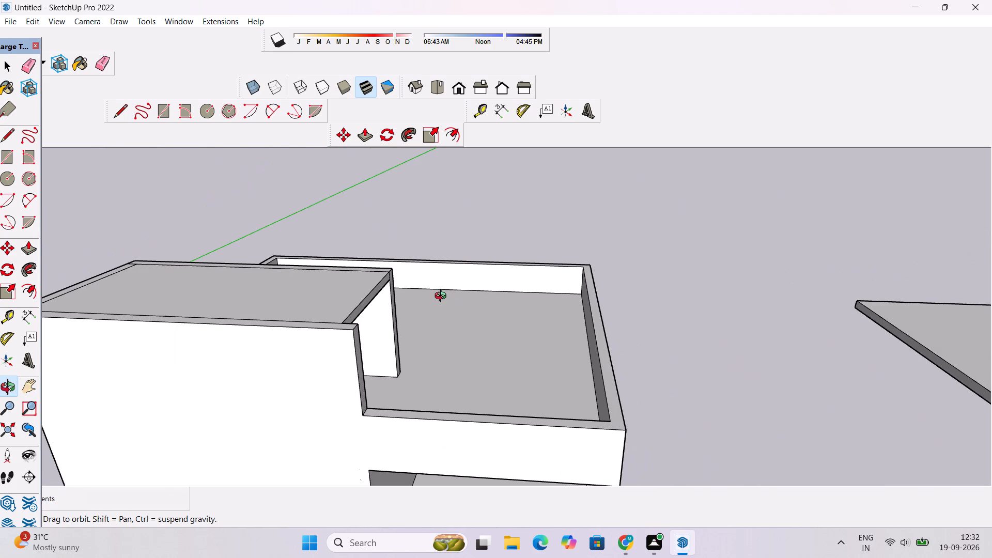
Push/Pull the open end face of the corner room's roof slab outward about 1' 2".
{"action": "left_click_drag", "start_coordinate": [436, 295], "coordinate": [436, 309], "text": "shift"}
{"action": "scroll", "coordinate": [436, 309], "scroll_direction": "down", "scroll_amount": 4}
{"action": "left_click_drag", "start_coordinate": [433, 309], "coordinate": [377, 308]}
{"action": "scroll", "coordinate": [371, 302], "scroll_direction": "up", "scroll_amount": 5}
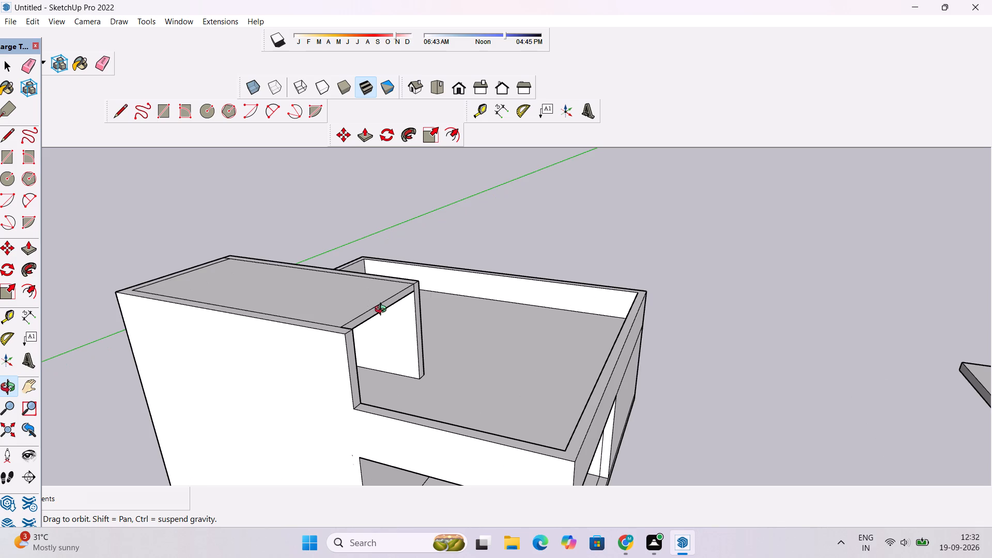
{"action": "left_click_drag", "start_coordinate": [383, 311], "coordinate": [360, 302]}
{"action": "left_click_drag", "start_coordinate": [379, 333], "coordinate": [354, 323]}
{"action": "scroll", "coordinate": [349, 315], "scroll_direction": "down", "scroll_amount": 3}
{"action": "left_click_drag", "start_coordinate": [349, 315], "coordinate": [349, 340], "text": "shift"}
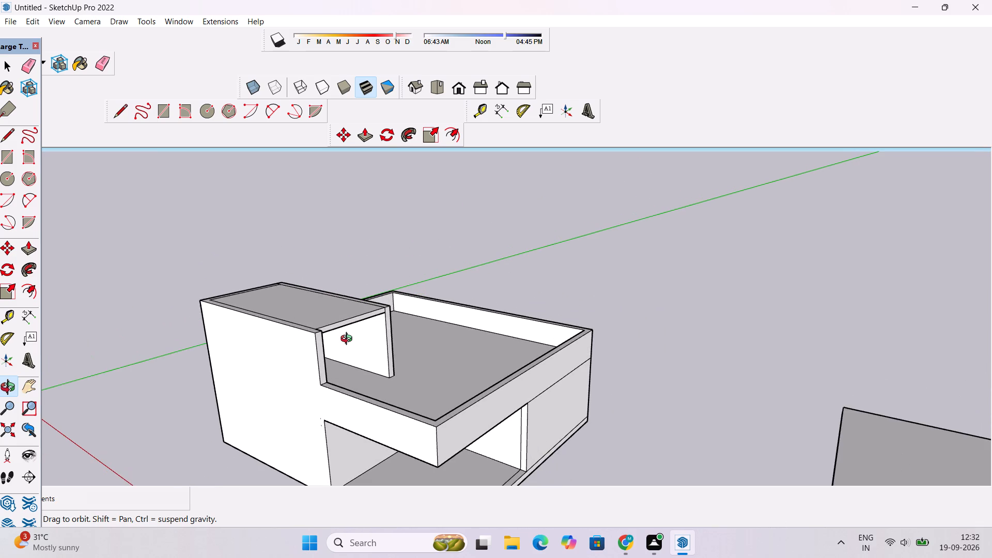
{"action": "scroll", "coordinate": [349, 340], "scroll_direction": "up", "scroll_amount": 4}
{"action": "left_click_drag", "start_coordinate": [369, 346], "coordinate": [348, 346]}
{"action": "scroll", "coordinate": [326, 334], "scroll_direction": "up", "scroll_amount": 2}
{"action": "left_click_drag", "start_coordinate": [340, 331], "coordinate": [289, 319]}
{"action": "left_click_drag", "start_coordinate": [288, 316], "coordinate": [289, 327], "text": "shift"}
{"action": "left_click_drag", "start_coordinate": [303, 331], "coordinate": [290, 325]}
{"action": "left_click_drag", "start_coordinate": [282, 315], "coordinate": [297, 334]}
{"action": "key", "text": "p"}
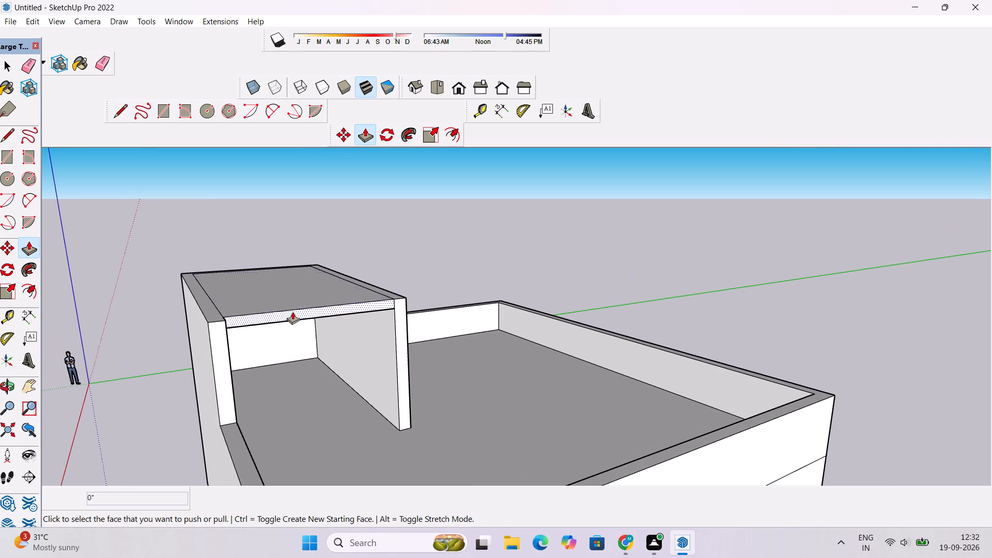
{"action": "left_click", "coordinate": [293, 314]}
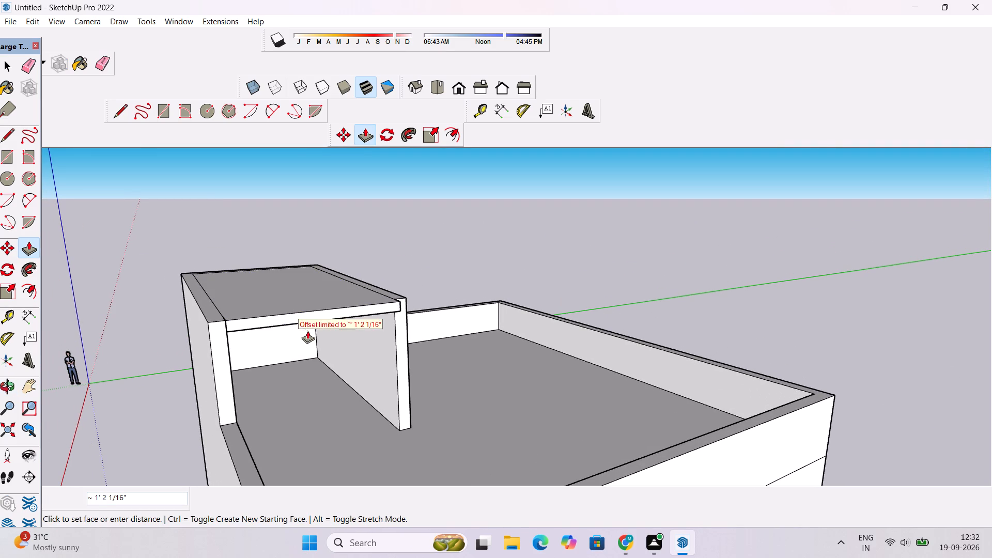
{"action": "left_click", "coordinate": [351, 327]}
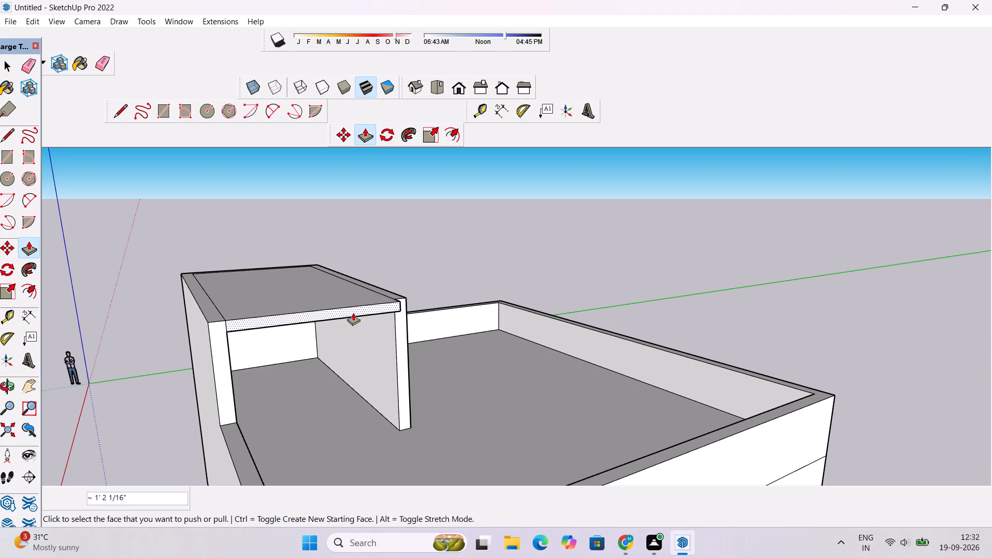
Push/Pull the same roof slab end face a further 4' outward over the main roof.
{"action": "left_click", "coordinate": [353, 313]}
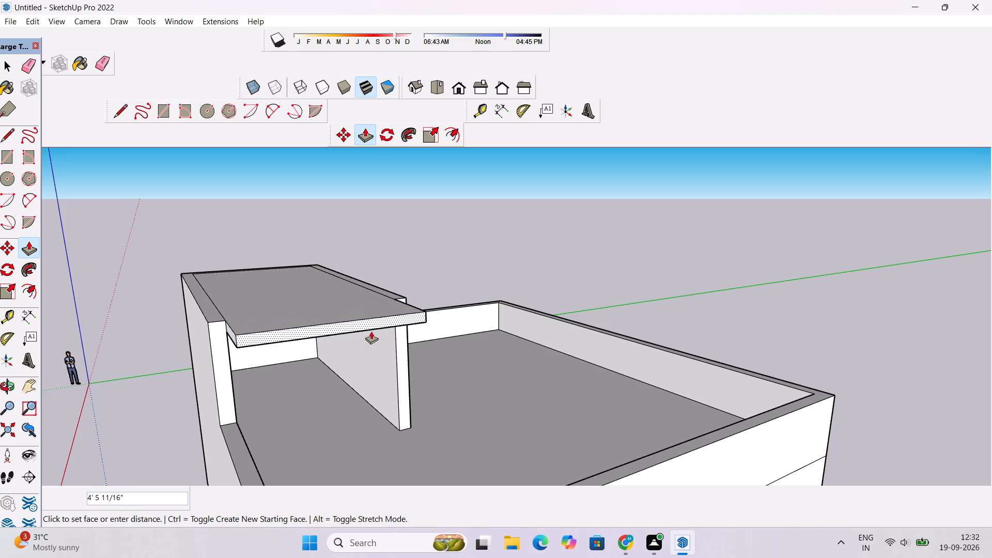
{"action": "type", "text": "4'"}
{"action": "key", "text": "Return"}
Draw a short line across the end wall's top, from the roof slab's inner corner to the outer edge, in line with the outer long wall's seam.
{"action": "key", "text": "o"}
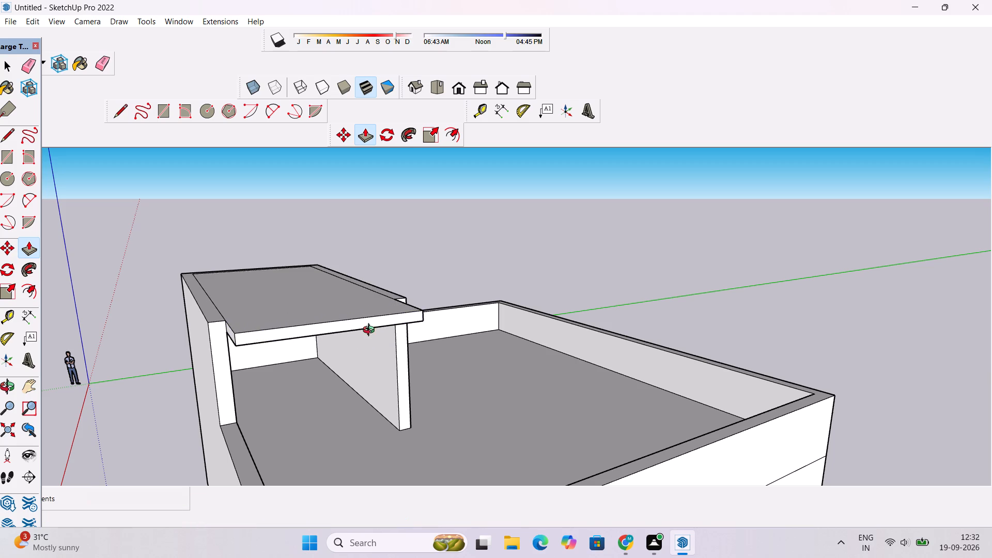
{"action": "left_click_drag", "start_coordinate": [315, 331], "coordinate": [512, 299]}
{"action": "scroll", "coordinate": [512, 299], "scroll_direction": "down", "scroll_amount": 4}
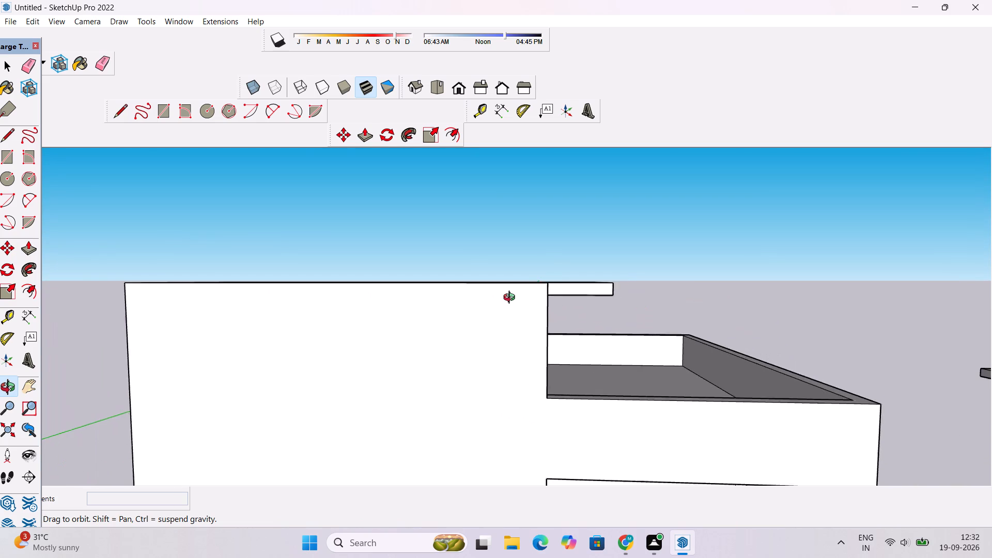
{"action": "left_click_drag", "start_coordinate": [512, 299], "coordinate": [523, 361]}
{"action": "scroll", "coordinate": [520, 350], "scroll_direction": "up", "scroll_amount": 3}
{"action": "left_click_drag", "start_coordinate": [520, 350], "coordinate": [523, 361]}
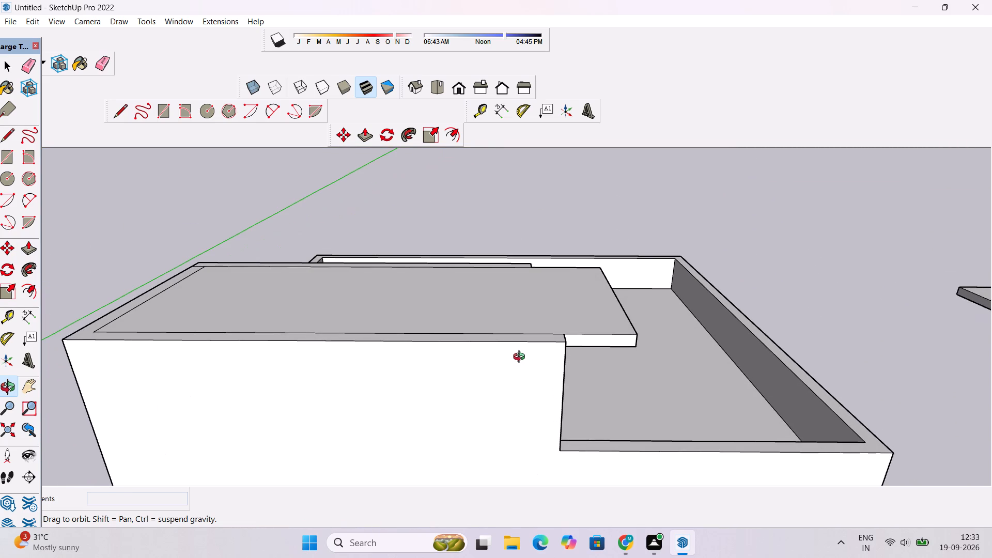
{"action": "scroll", "coordinate": [521, 358], "scroll_direction": "down", "scroll_amount": 4}
{"action": "left_click_drag", "start_coordinate": [520, 357], "coordinate": [504, 390]}
{"action": "scroll", "coordinate": [454, 375], "scroll_direction": "up", "scroll_amount": 3}
{"action": "left_click_drag", "start_coordinate": [443, 374], "coordinate": [451, 361]}
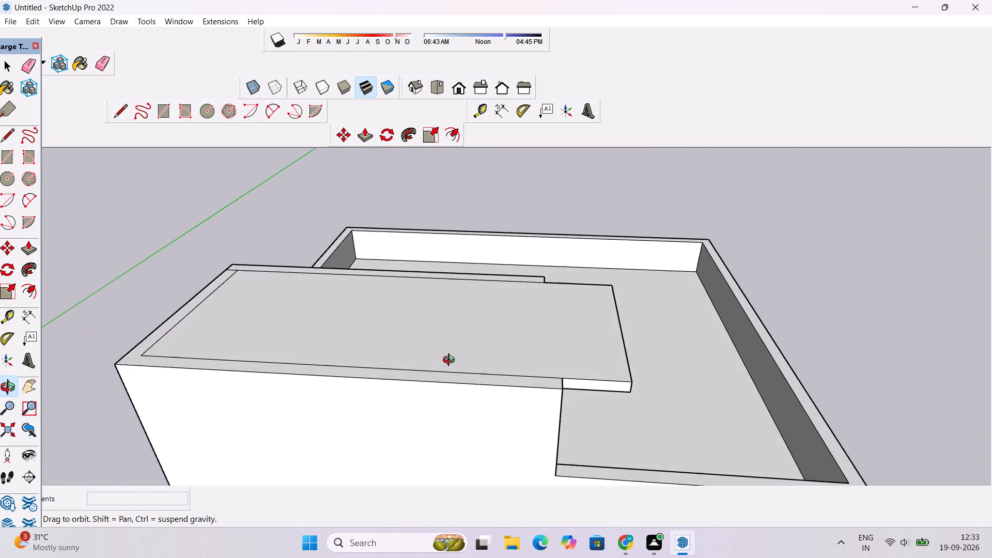
{"action": "left_click_drag", "start_coordinate": [451, 361], "coordinate": [470, 334]}
{"action": "scroll", "coordinate": [470, 334], "scroll_direction": "down", "scroll_amount": 5}
{"action": "left_click_drag", "start_coordinate": [361, 346], "coordinate": [364, 376]}
{"action": "scroll", "coordinate": [362, 376], "scroll_direction": "down", "scroll_amount": 5}
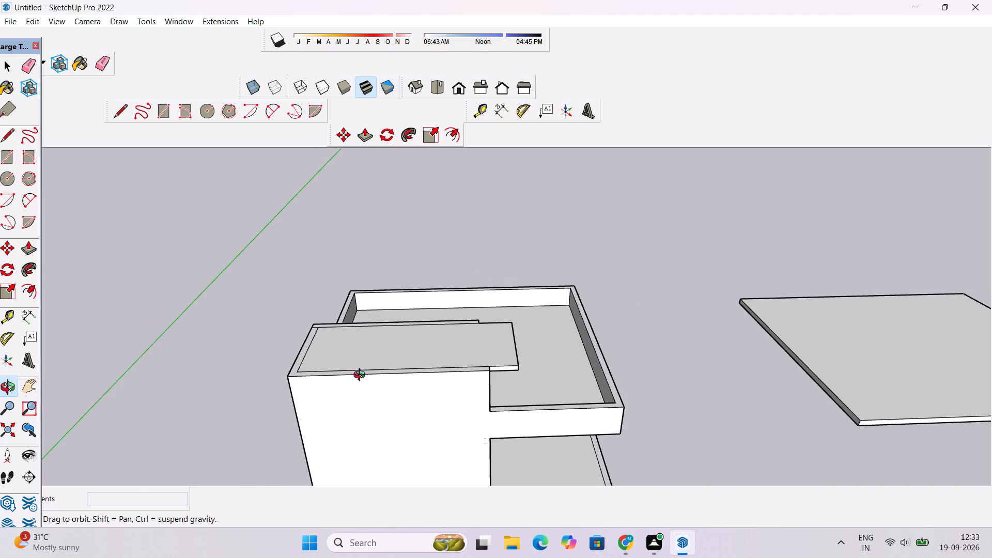
{"action": "left_click_drag", "start_coordinate": [311, 370], "coordinate": [398, 332], "text": "shift"}
{"action": "scroll", "coordinate": [399, 332], "scroll_direction": "down", "scroll_amount": 4}
{"action": "left_click_drag", "start_coordinate": [399, 335], "coordinate": [399, 371]}
{"action": "scroll", "coordinate": [409, 354], "scroll_direction": "up", "scroll_amount": 4}
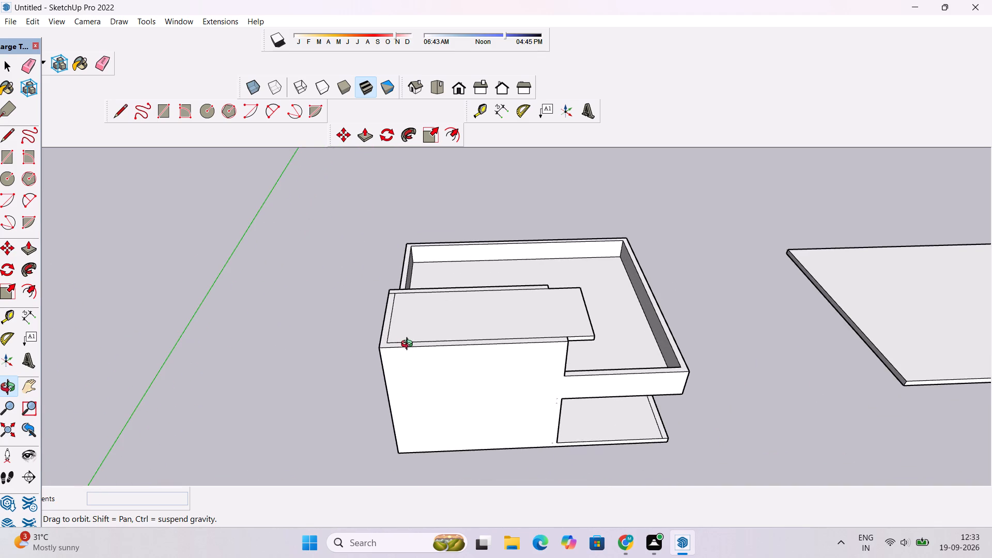
{"action": "scroll", "coordinate": [404, 318], "scroll_direction": "down", "scroll_amount": 1}
{"action": "left_click_drag", "start_coordinate": [415, 322], "coordinate": [401, 360]}
{"action": "scroll", "coordinate": [401, 360], "scroll_direction": "up", "scroll_amount": 3}
{"action": "left_click_drag", "start_coordinate": [400, 360], "coordinate": [400, 345], "text": "shift"}
{"action": "key", "text": "l"}
{"action": "scroll", "coordinate": [395, 344], "scroll_direction": "up", "scroll_amount": 4}
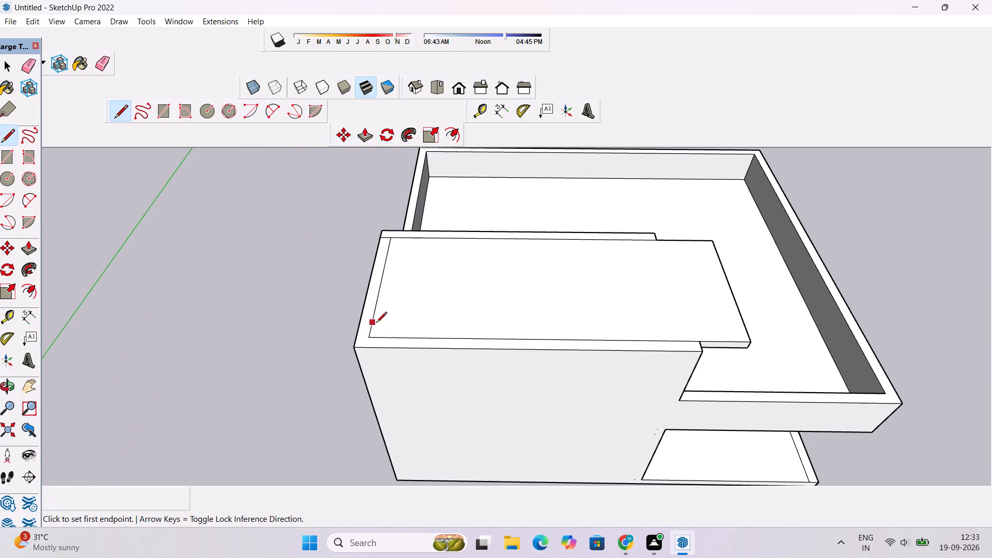
{"action": "left_click", "coordinate": [369, 338]}
{"action": "scroll", "coordinate": [335, 338], "scroll_direction": "up", "scroll_amount": 7}
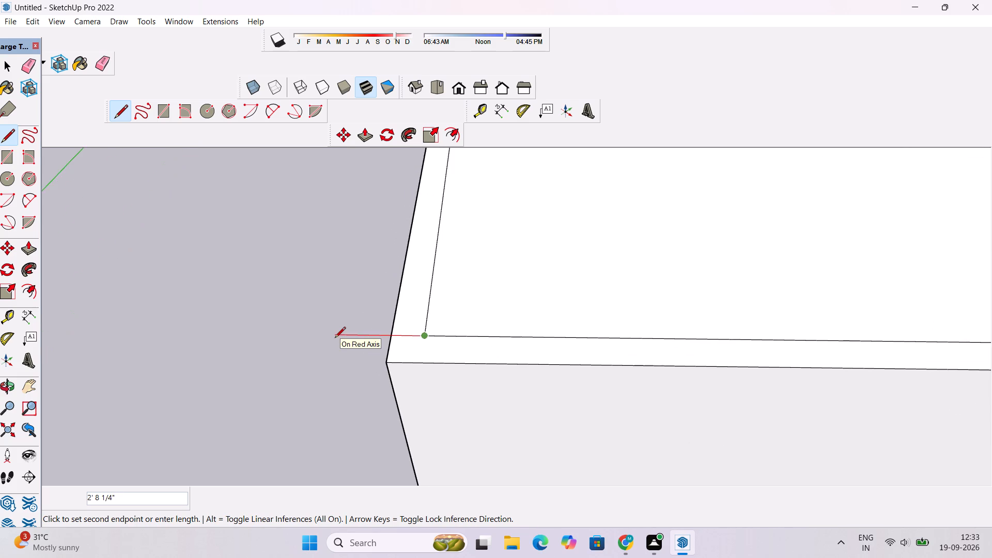
{"action": "left_click", "coordinate": [405, 336]}
{"action": "scroll", "coordinate": [335, 325], "scroll_direction": "down", "scroll_amount": 6}
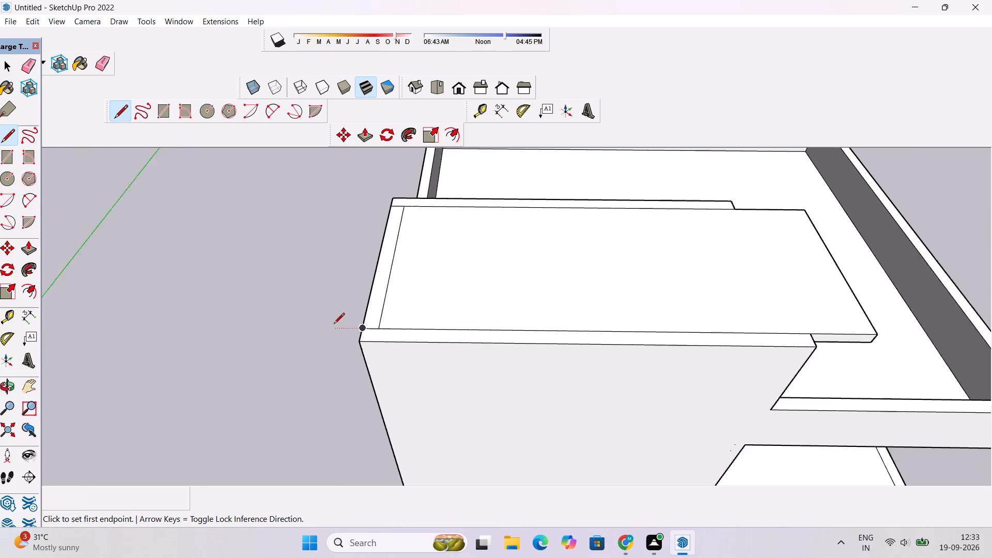
{"action": "key", "text": "space"}
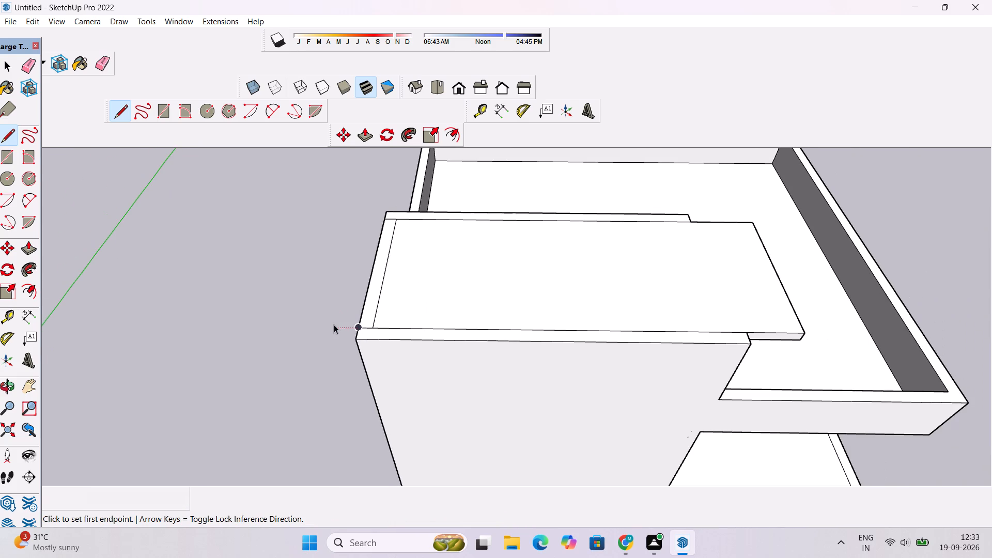
Erase the roof seams along the end wall and the inner long wall, keeping the outer long wall's top strip separate.
{"action": "scroll", "coordinate": [334, 324], "scroll_direction": "down", "scroll_amount": 1}
{"action": "key", "text": "o"}
{"action": "left_click_drag", "start_coordinate": [358, 353], "coordinate": [381, 324]}
{"action": "scroll", "coordinate": [390, 312], "scroll_direction": "down", "scroll_amount": 4}
{"action": "left_click_drag", "start_coordinate": [463, 295], "coordinate": [467, 320]}
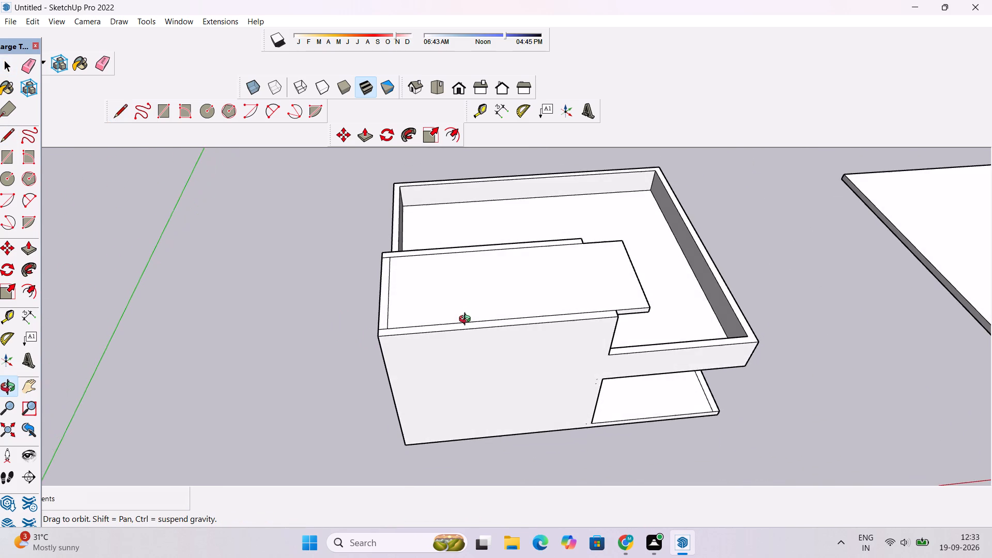
{"action": "scroll", "coordinate": [467, 320], "scroll_direction": "up", "scroll_amount": 1}
{"action": "left_click_drag", "start_coordinate": [466, 320], "coordinate": [416, 320], "text": "shift"}
{"action": "scroll", "coordinate": [414, 320], "scroll_direction": "up", "scroll_amount": 1}
{"action": "left_click_drag", "start_coordinate": [436, 302], "coordinate": [424, 333]}
{"action": "scroll", "coordinate": [413, 326], "scroll_direction": "up", "scroll_amount": 3}
{"action": "left_click_drag", "start_coordinate": [413, 326], "coordinate": [413, 334], "text": "shift"}
{"action": "key", "text": "e"}
{"action": "left_click_drag", "start_coordinate": [307, 233], "coordinate": [296, 242]}
{"action": "left_click_drag", "start_coordinate": [299, 235], "coordinate": [315, 238]}
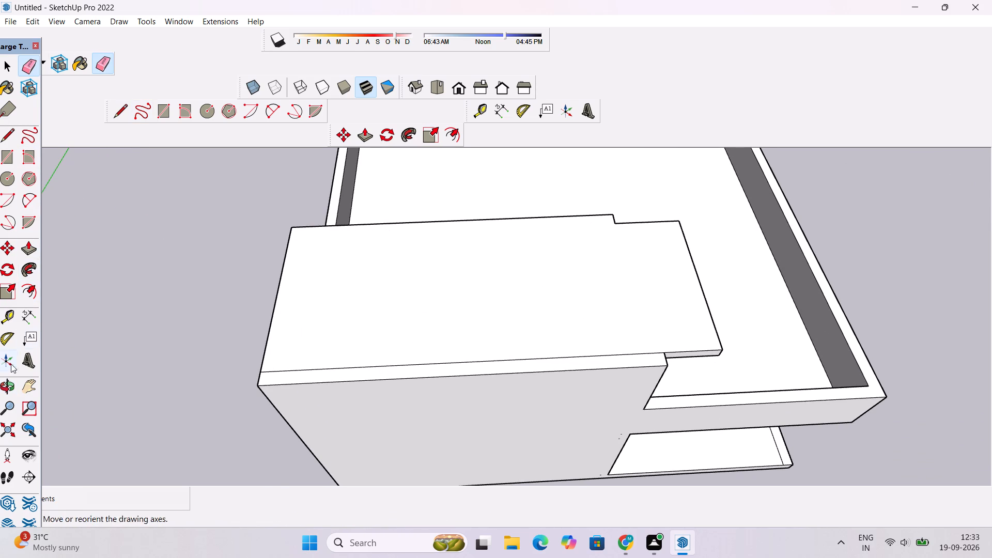
Examine the building from several sides, checking the projecting roof slab, the corner room and the parapets.
{"action": "left_click", "coordinate": [5, 383]}
{"action": "scroll", "coordinate": [181, 259], "scroll_direction": "down", "scroll_amount": 5}
{"action": "left_click_drag", "start_coordinate": [472, 360], "coordinate": [105, 151]}
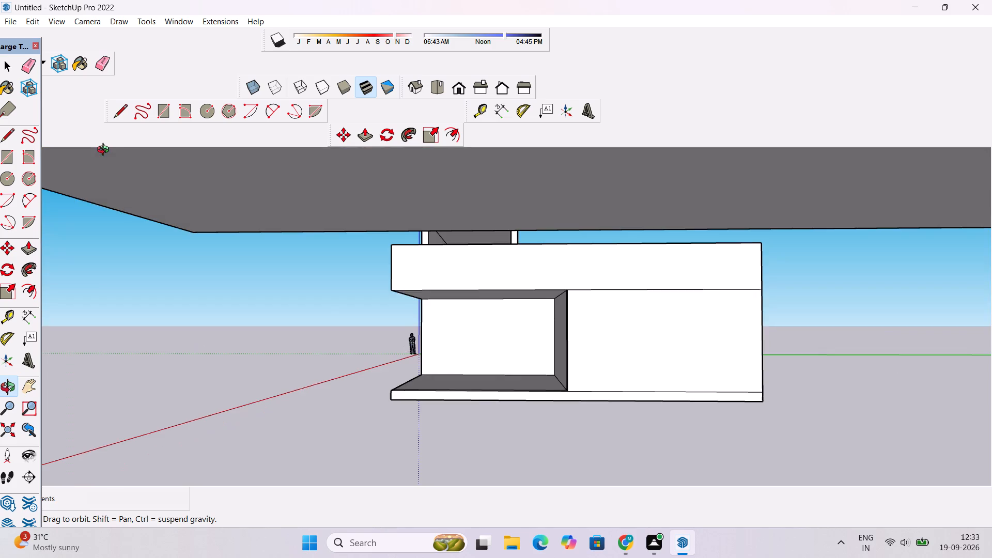
{"action": "left_click_drag", "start_coordinate": [353, 222], "coordinate": [468, 326]}
{"action": "scroll", "coordinate": [421, 307], "scroll_direction": "down", "scroll_amount": 14}
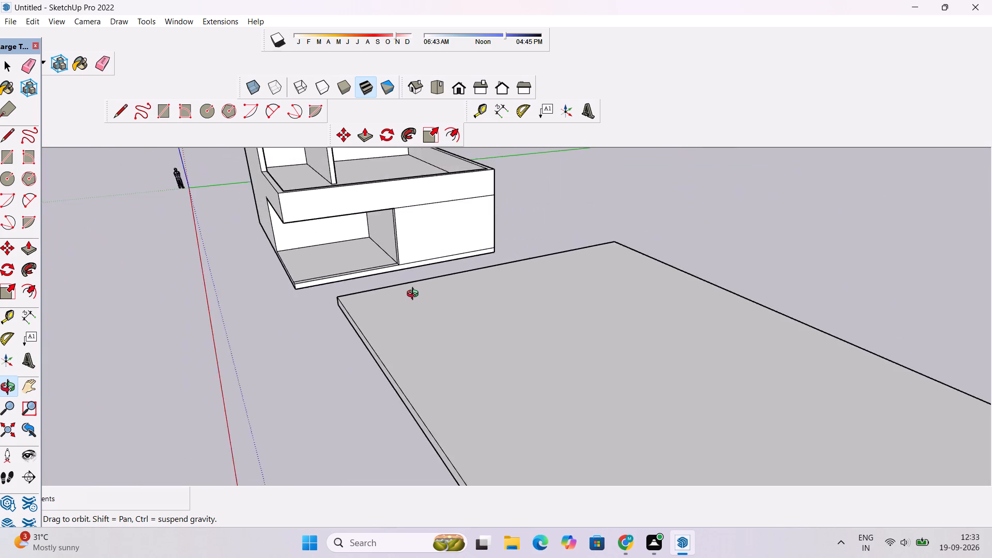
{"action": "scroll", "coordinate": [415, 295], "scroll_direction": "down", "scroll_amount": 12}
{"action": "scroll", "coordinate": [365, 238], "scroll_direction": "up", "scroll_amount": 5}
{"action": "left_click_drag", "start_coordinate": [353, 238], "coordinate": [341, 197]}
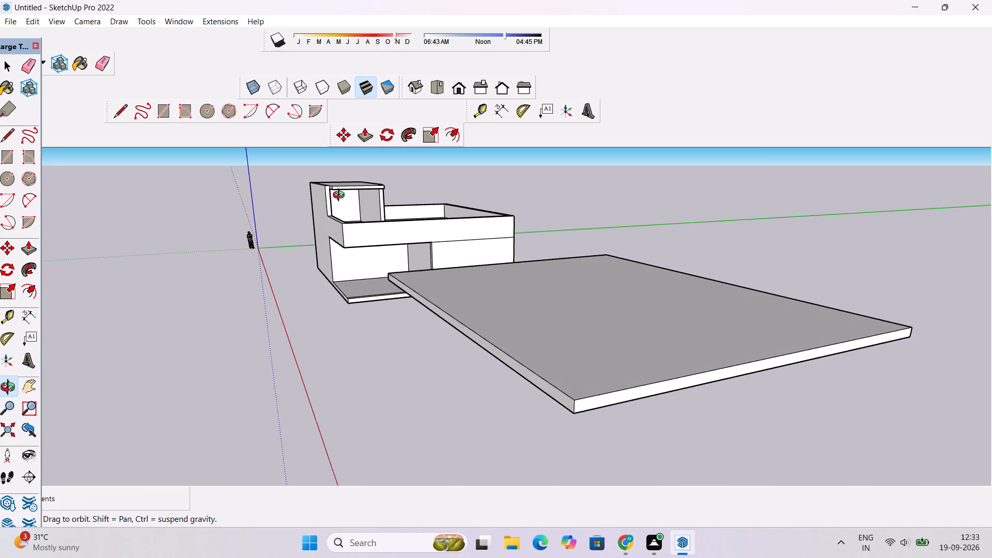
{"action": "scroll", "coordinate": [341, 196], "scroll_direction": "down", "scroll_amount": 4}
{"action": "scroll", "coordinate": [332, 182], "scroll_direction": "up", "scroll_amount": 13}
{"action": "left_click_drag", "start_coordinate": [311, 207], "coordinate": [406, 213]}
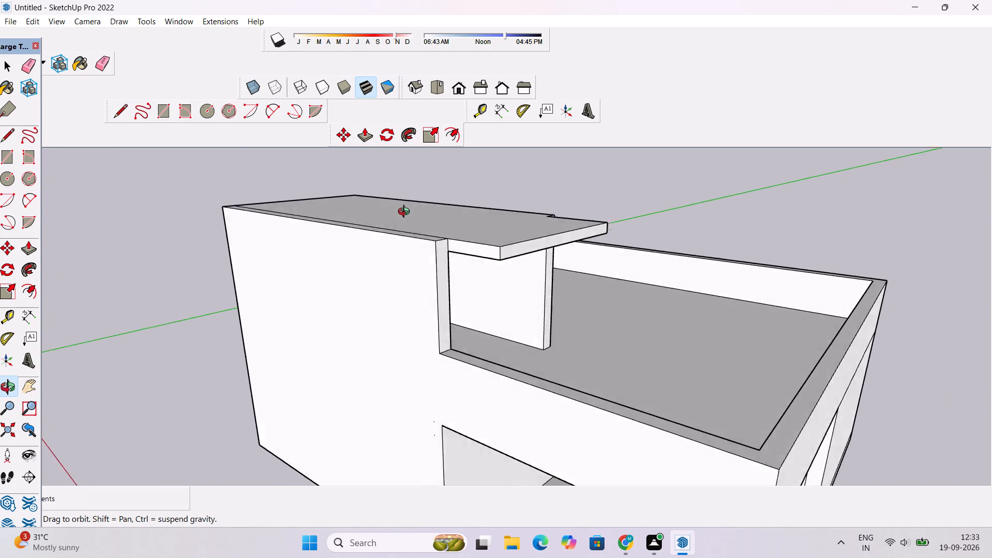
{"action": "left_click_drag", "start_coordinate": [406, 213], "coordinate": [254, 244]}
{"action": "scroll", "coordinate": [254, 244], "scroll_direction": "down", "scroll_amount": 2}
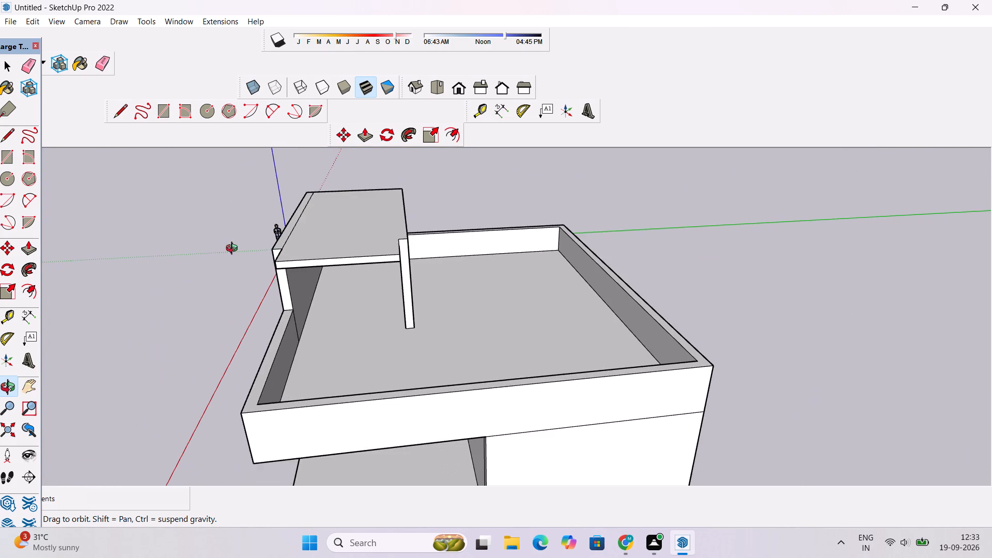
{"action": "left_click_drag", "start_coordinate": [234, 250], "coordinate": [423, 210]}
{"action": "scroll", "coordinate": [440, 229], "scroll_direction": "down", "scroll_amount": 4}
{"action": "left_click_drag", "start_coordinate": [562, 224], "coordinate": [411, 265]}
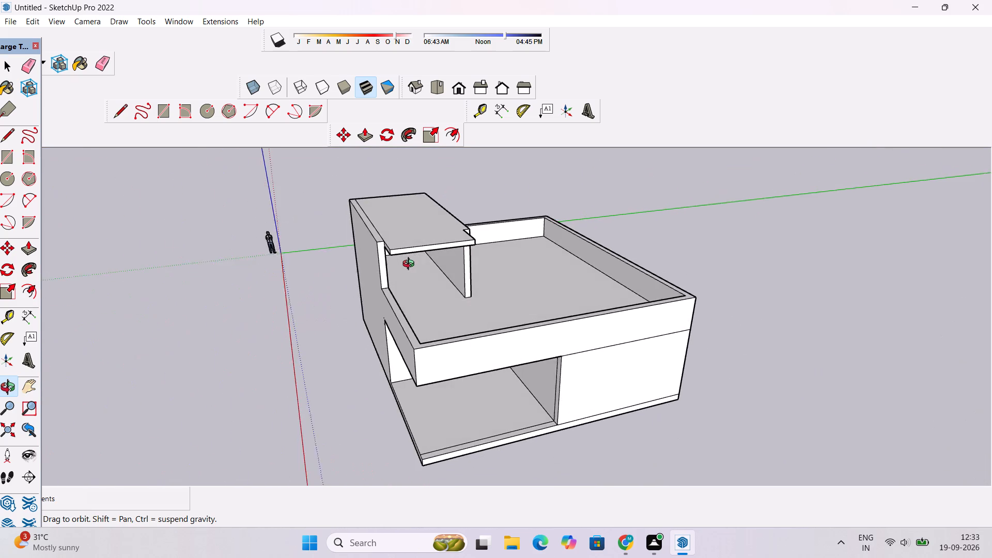
{"action": "left_click_drag", "start_coordinate": [411, 265], "coordinate": [410, 266]}
{"action": "scroll", "coordinate": [415, 267], "scroll_direction": "down", "scroll_amount": 3}
{"action": "scroll", "coordinate": [415, 267], "scroll_direction": "up", "scroll_amount": 2}
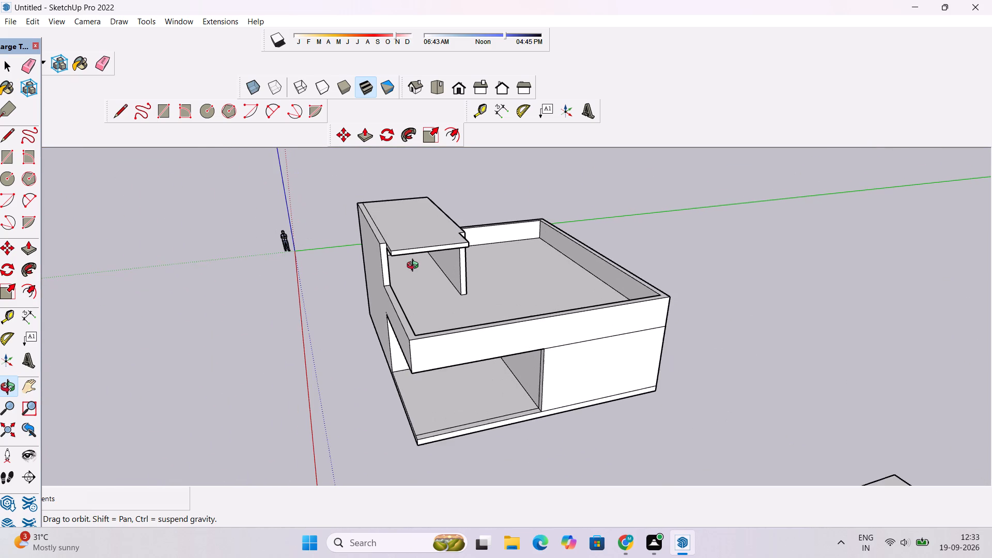
{"action": "scroll", "coordinate": [394, 270], "scroll_direction": "down", "scroll_amount": 2}
{"action": "left_click_drag", "start_coordinate": [394, 270], "coordinate": [507, 259]}
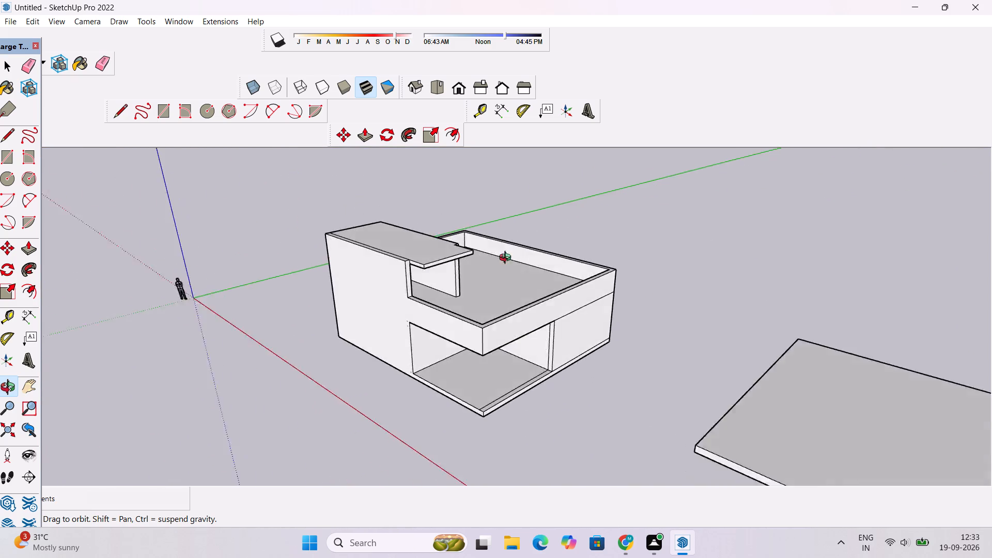
{"action": "left_click_drag", "start_coordinate": [507, 259], "coordinate": [578, 238]}
Push/Pull the top strip of the corner room's outer long wall up 3' above the roof slab.
{"action": "scroll", "coordinate": [386, 267], "scroll_direction": "up", "scroll_amount": 2}
{"action": "left_click_drag", "start_coordinate": [386, 267], "coordinate": [449, 271]}
{"action": "scroll", "coordinate": [449, 271], "scroll_direction": "down", "scroll_amount": 4}
{"action": "left_click_drag", "start_coordinate": [449, 271], "coordinate": [478, 331], "text": "shift"}
{"action": "left_click_drag", "start_coordinate": [475, 323], "coordinate": [472, 386]}
{"action": "scroll", "coordinate": [479, 367], "scroll_direction": "up", "scroll_amount": 2}
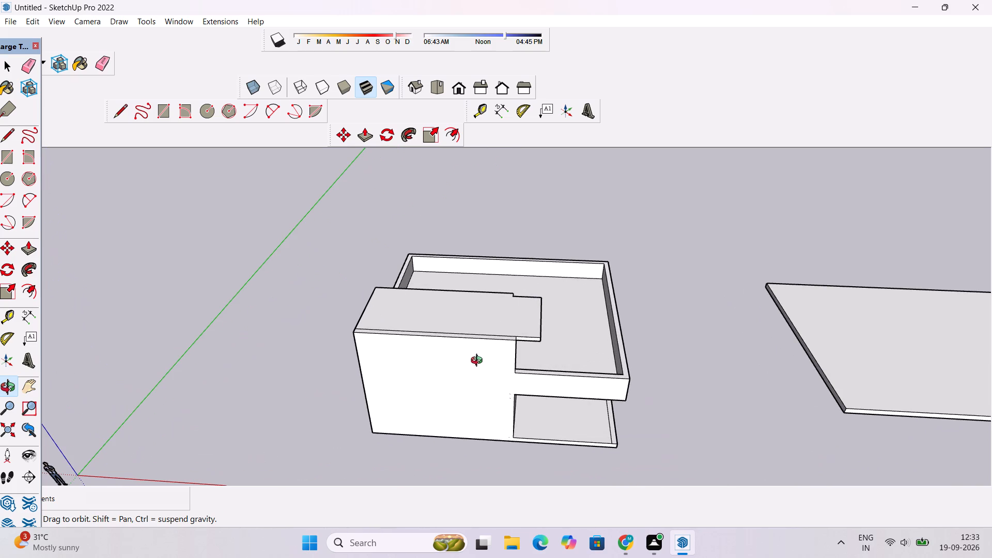
{"action": "left_click_drag", "start_coordinate": [479, 362], "coordinate": [478, 368]}
{"action": "left_click_drag", "start_coordinate": [452, 353], "coordinate": [450, 364], "text": "shift"}
{"action": "scroll", "coordinate": [450, 364], "scroll_direction": "up", "scroll_amount": 3}
{"action": "left_click_drag", "start_coordinate": [450, 358], "coordinate": [448, 365], "text": "shift"}
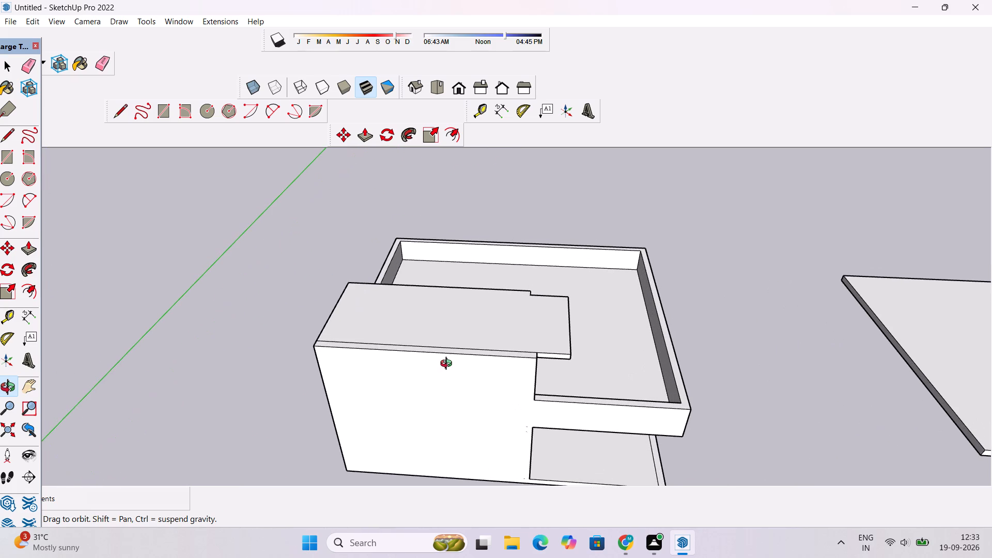
{"action": "left_click_drag", "start_coordinate": [448, 365], "coordinate": [432, 383], "text": "shift"}
{"action": "key", "text": "p"}
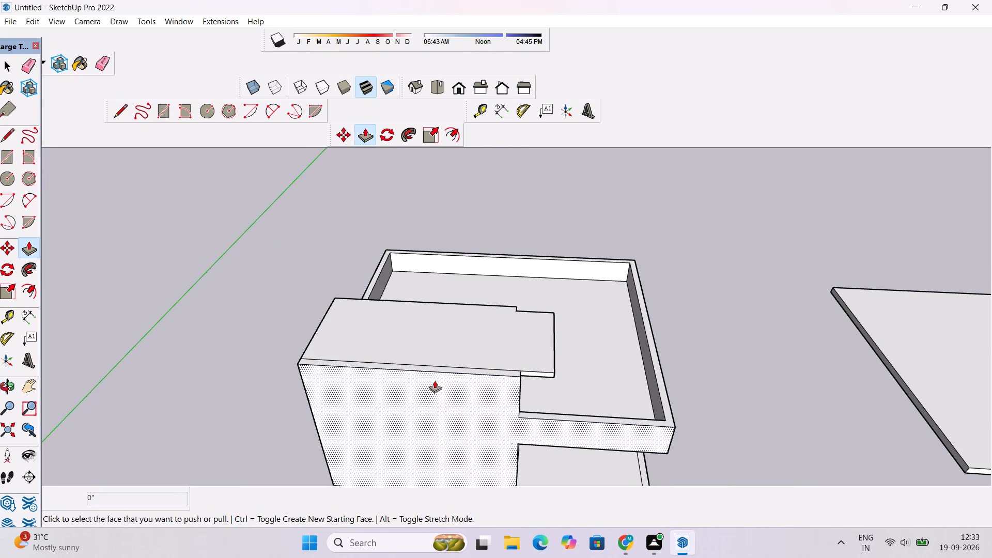
{"action": "left_click", "coordinate": [444, 368]}
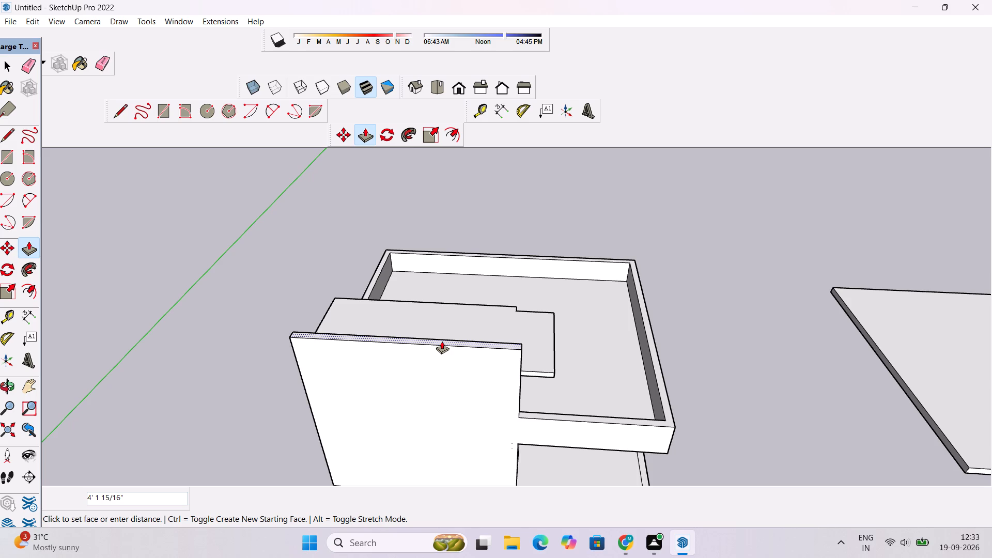
{"action": "type", "text": "3'"}
{"action": "key", "text": "Return"}
Examine the raised outer long wall and the projecting roof slab's edge beside it from several angles.
{"action": "key", "text": "o"}
{"action": "left_click_drag", "start_coordinate": [438, 355], "coordinate": [426, 307]}
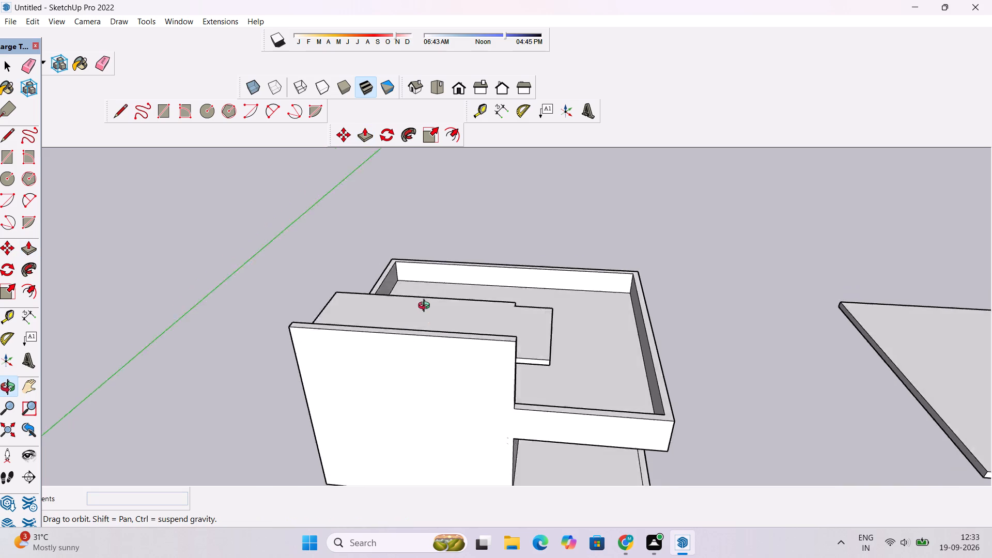
{"action": "left_click_drag", "start_coordinate": [426, 307], "coordinate": [426, 256]}
{"action": "left_click_drag", "start_coordinate": [436, 270], "coordinate": [350, 303]}
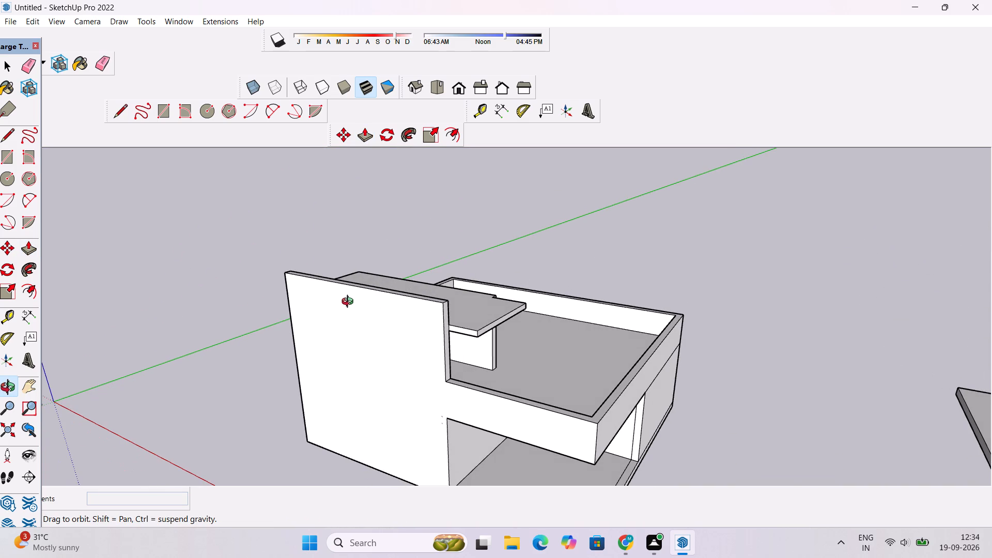
{"action": "scroll", "coordinate": [354, 299], "scroll_direction": "down", "scroll_amount": 5}
{"action": "left_click_drag", "start_coordinate": [367, 313], "coordinate": [426, 317]}
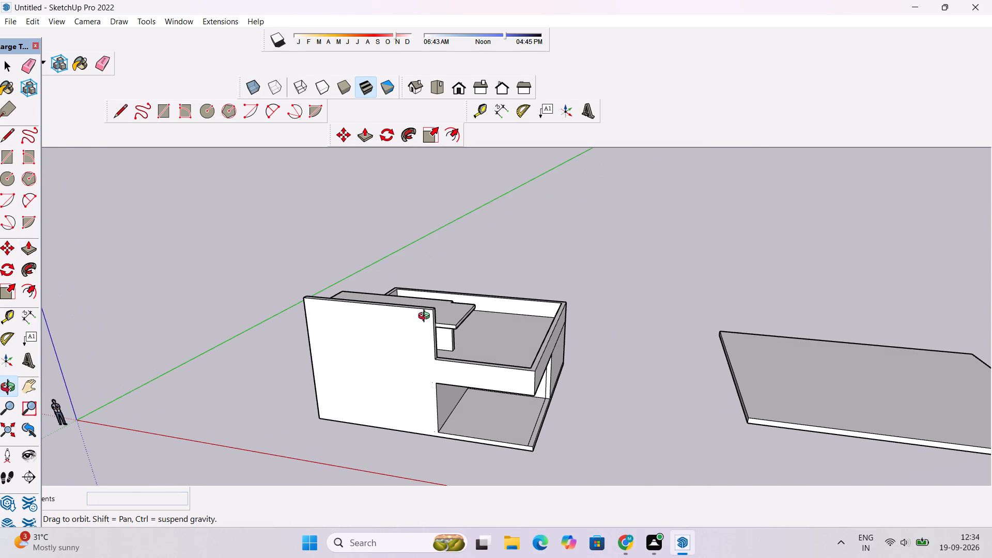
{"action": "left_click_drag", "start_coordinate": [426, 317], "coordinate": [455, 384]}
{"action": "scroll", "coordinate": [457, 378], "scroll_direction": "up", "scroll_amount": 3}
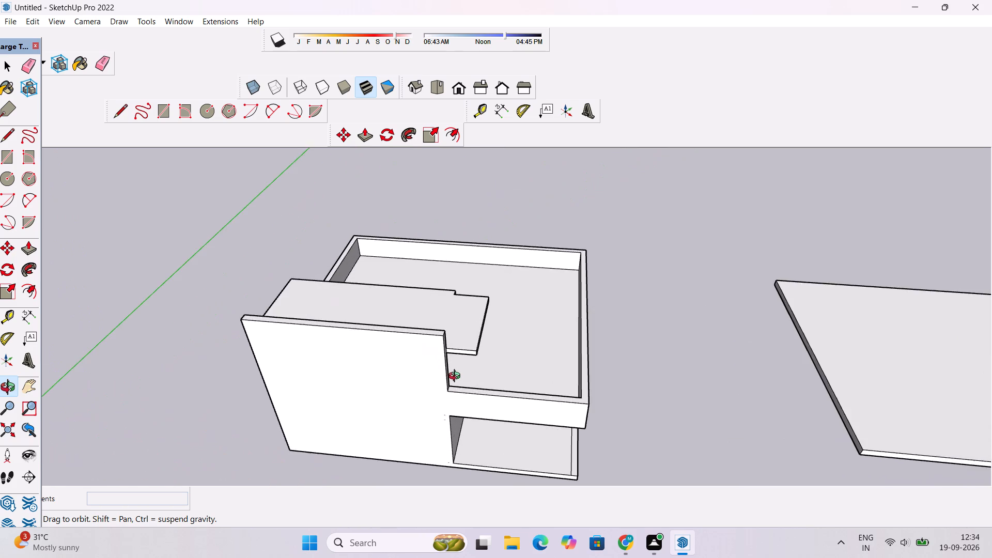
{"action": "left_click_drag", "start_coordinate": [457, 377], "coordinate": [484, 363]}
{"action": "left_click_drag", "start_coordinate": [484, 363], "coordinate": [474, 364], "text": "shift"}
{"action": "scroll", "coordinate": [456, 359], "scroll_direction": "up", "scroll_amount": 10}
{"action": "left_click_drag", "start_coordinate": [456, 342], "coordinate": [417, 351], "text": "shift"}
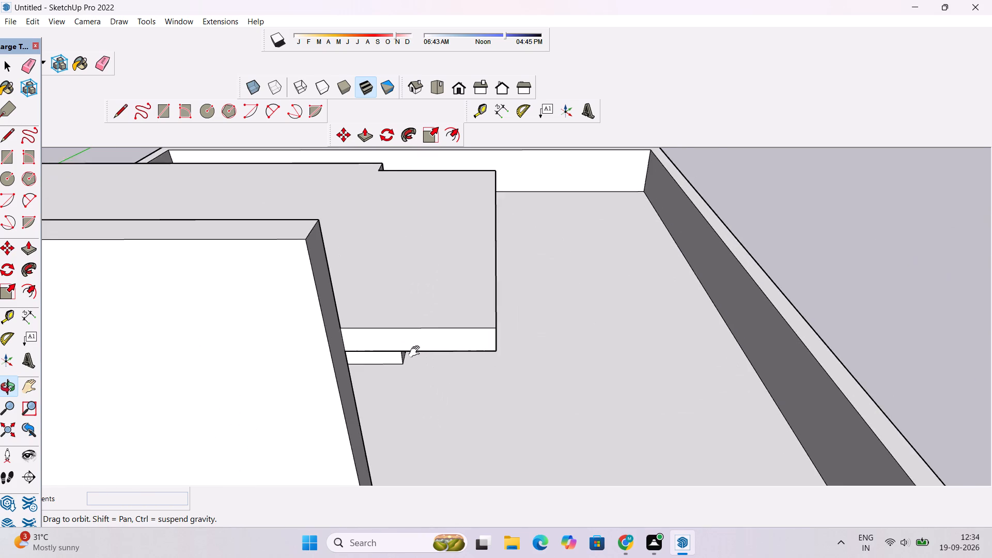
Draw a line across the roof slab's edge beside the raised wall and Push/Pull that edge face 1', flush with the wall's outer face.
{"action": "scroll", "coordinate": [416, 352], "scroll_direction": "up", "scroll_amount": 4, "text": "shift"}
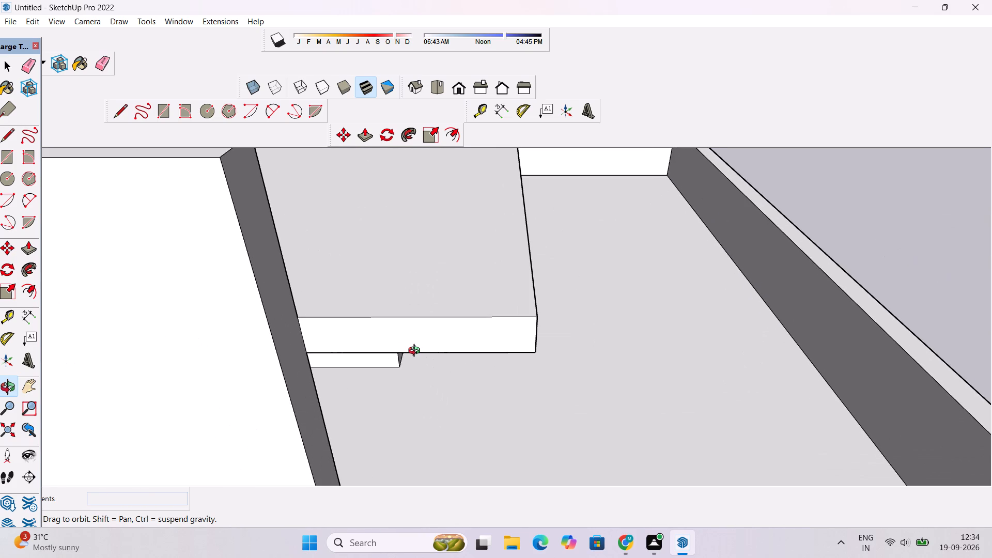
{"action": "key", "text": "l"}
{"action": "left_click", "coordinate": [305, 354]}
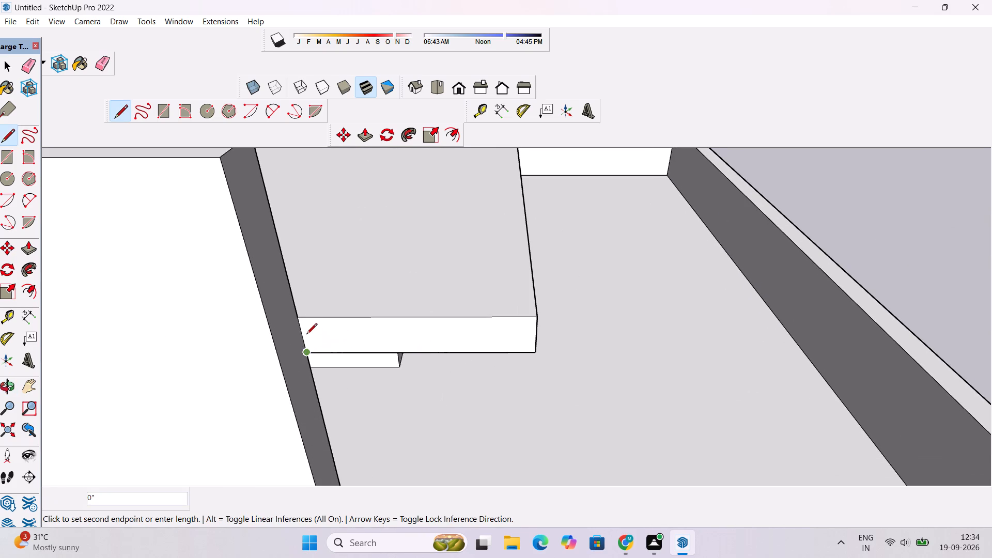
{"action": "left_click", "coordinate": [300, 316]}
{"action": "key", "text": "space"}
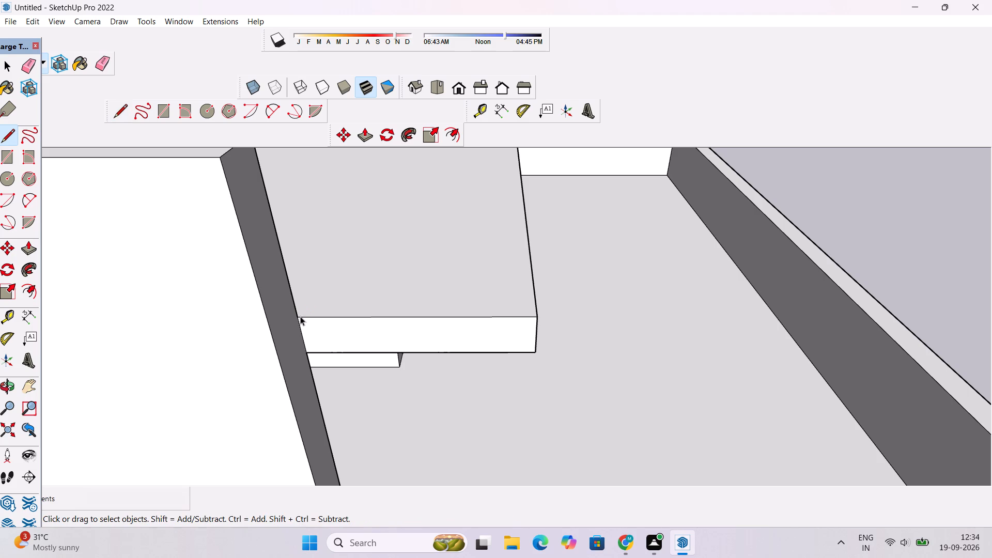
{"action": "type", "text": "op"}
{"action": "left_click", "coordinate": [320, 336]}
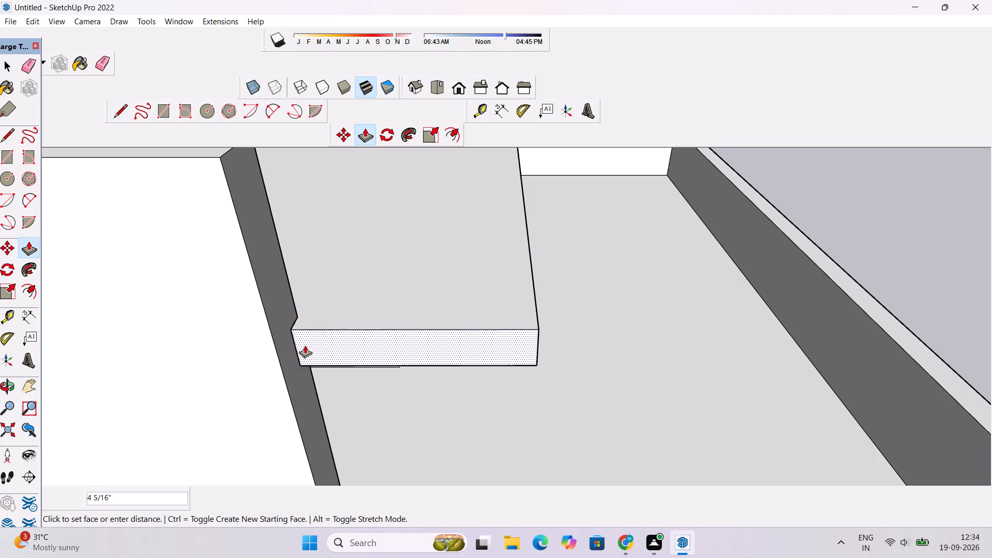
{"action": "left_click", "coordinate": [268, 333]}
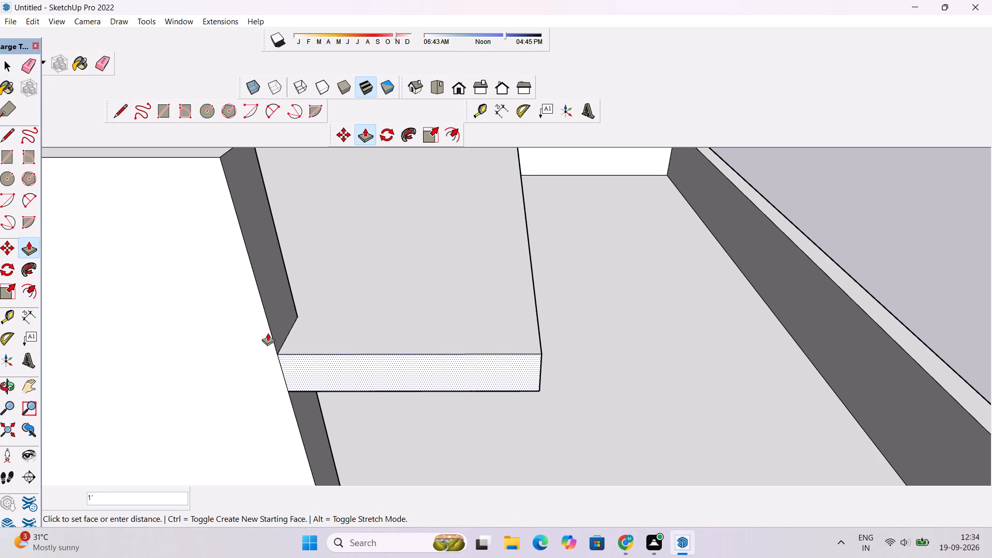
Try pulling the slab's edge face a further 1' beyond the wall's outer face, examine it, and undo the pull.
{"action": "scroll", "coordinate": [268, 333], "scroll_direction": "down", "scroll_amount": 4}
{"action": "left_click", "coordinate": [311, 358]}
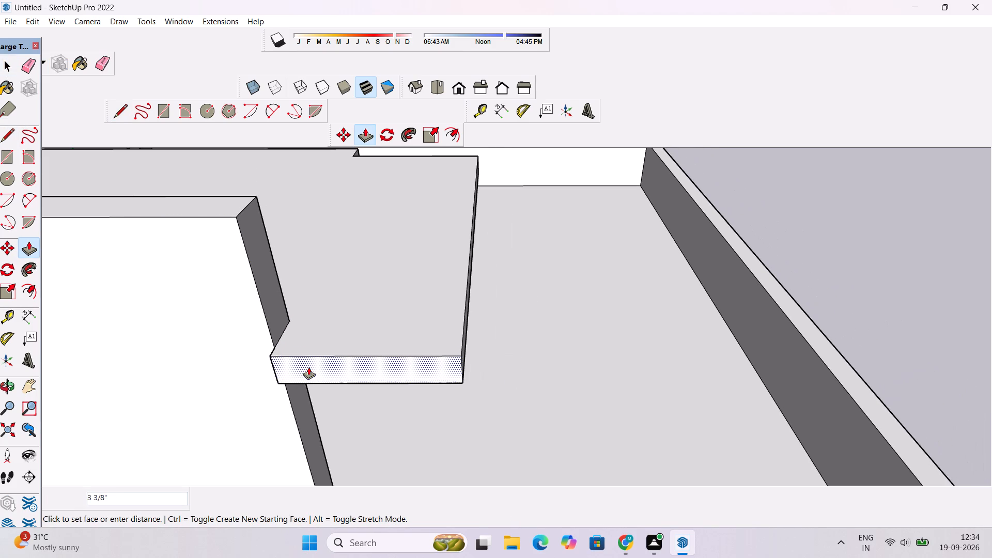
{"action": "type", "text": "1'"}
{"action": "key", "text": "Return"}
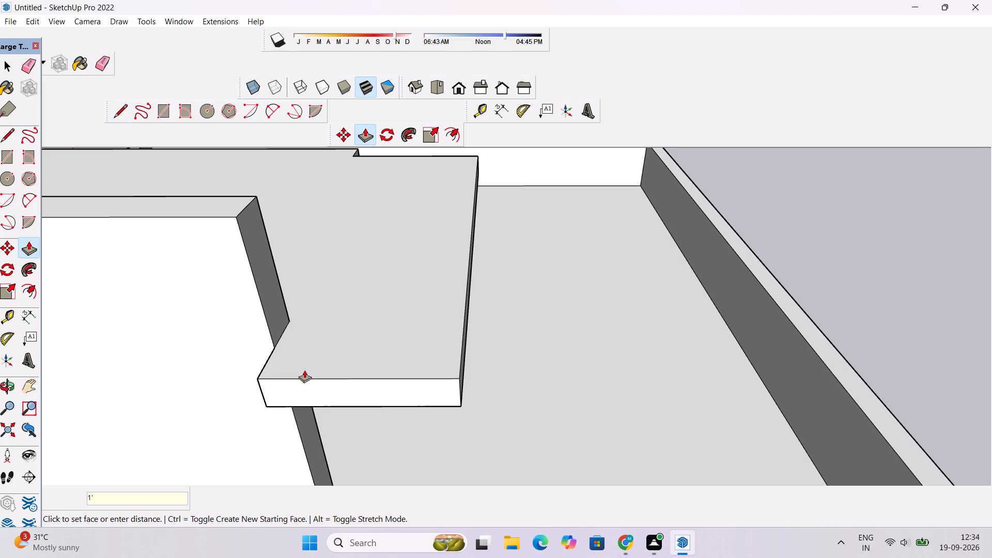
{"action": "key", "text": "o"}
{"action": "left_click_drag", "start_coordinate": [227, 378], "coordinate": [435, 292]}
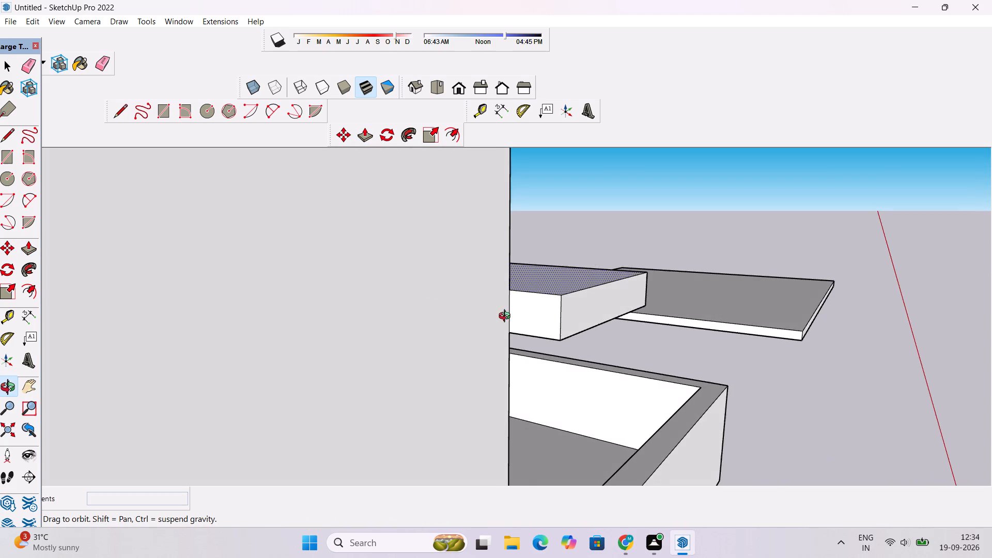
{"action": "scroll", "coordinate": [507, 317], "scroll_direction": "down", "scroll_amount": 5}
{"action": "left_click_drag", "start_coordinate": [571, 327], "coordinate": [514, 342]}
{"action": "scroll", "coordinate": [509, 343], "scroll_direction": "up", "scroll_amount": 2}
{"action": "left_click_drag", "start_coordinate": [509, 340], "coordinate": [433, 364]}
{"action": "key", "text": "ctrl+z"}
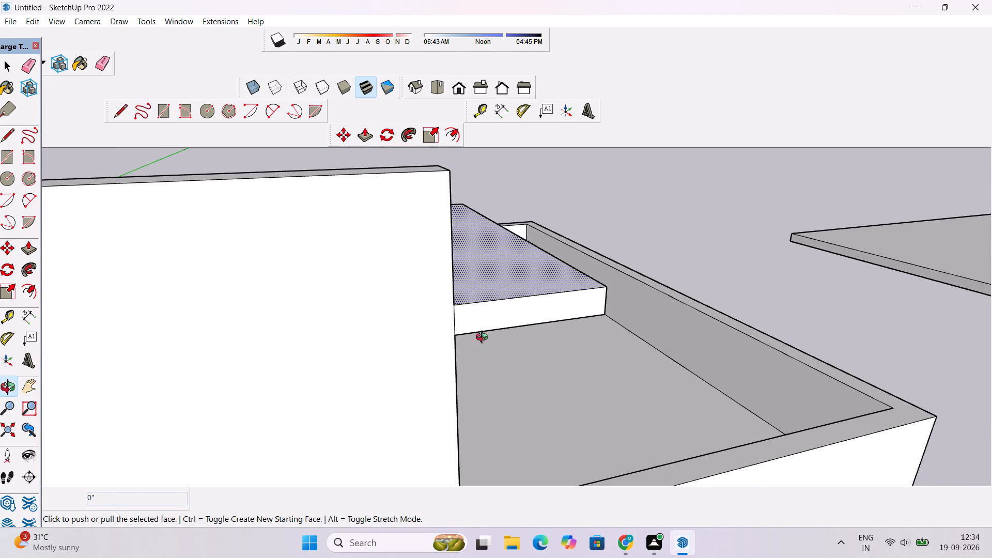
Push/Pull the roof slab's edge face 9" outward beyond the outer long wall's face, as a new starting face.
{"action": "scroll", "coordinate": [556, 326], "scroll_direction": "up", "scroll_amount": 3}
{"action": "scroll", "coordinate": [556, 326], "scroll_direction": "down", "scroll_amount": 2}
{"action": "key", "text": "p"}
{"action": "left_click", "coordinate": [525, 308]}
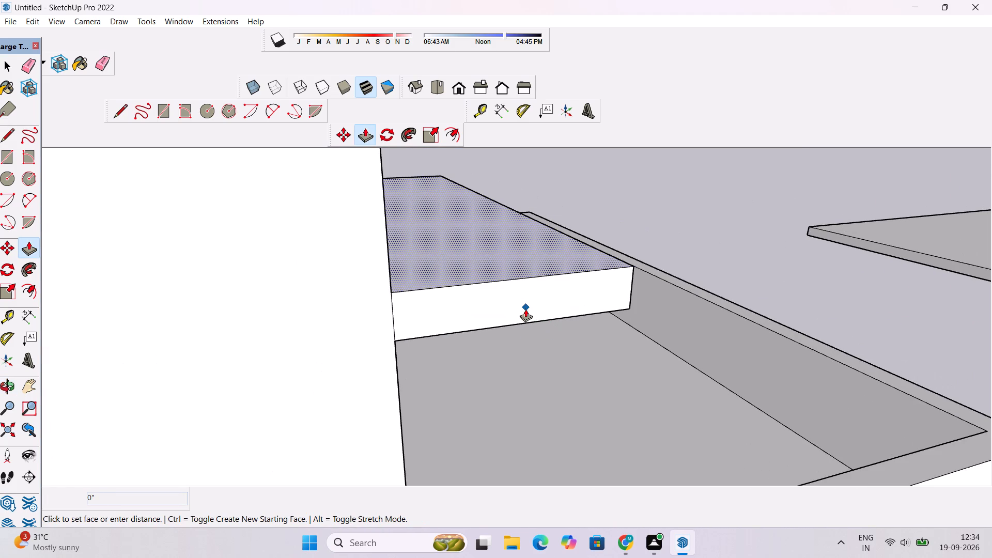
{"action": "key", "text": "space"}
{"action": "left_click", "coordinate": [506, 309]}
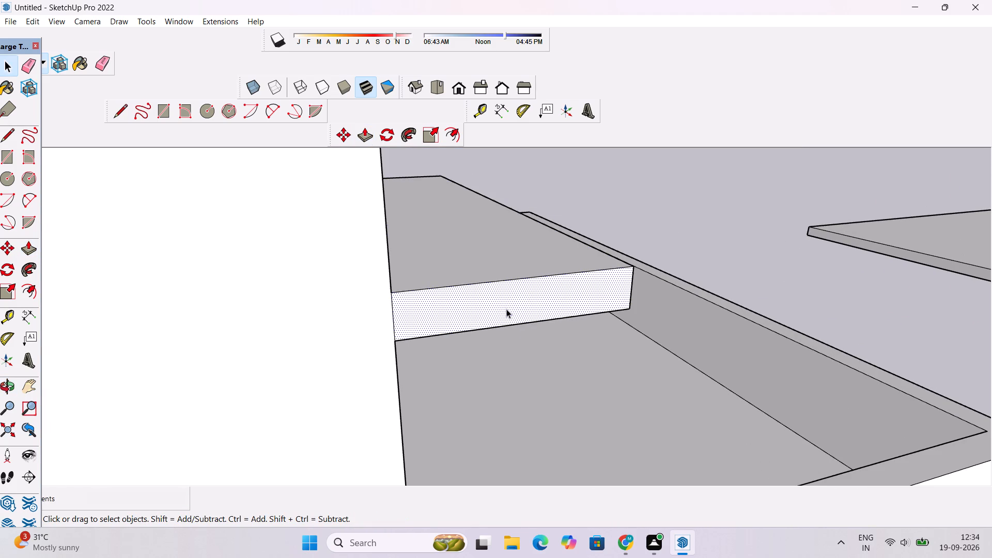
{"action": "key", "text": "p"}
{"action": "left_click", "coordinate": [506, 308]}
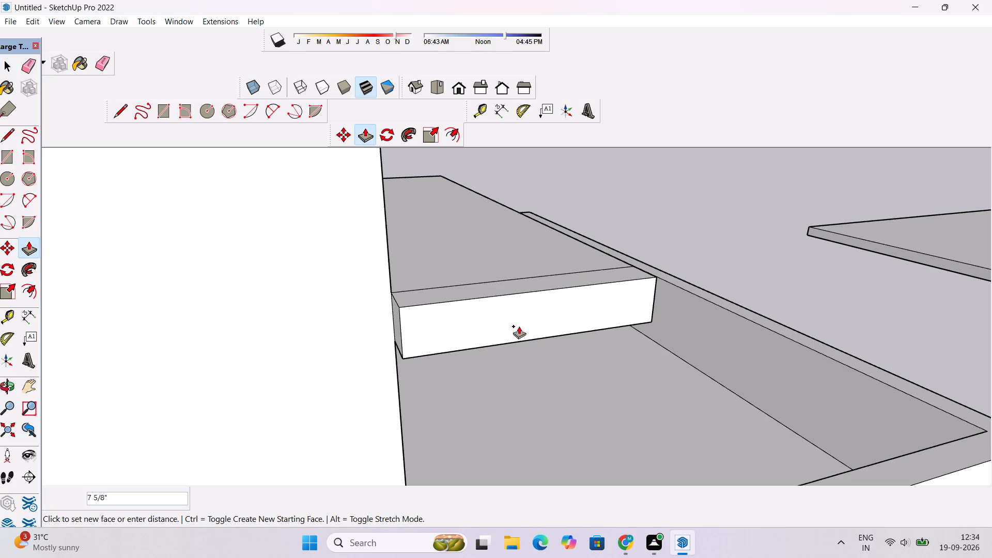
{"action": "type", "text": "9\""}
{"action": "key", "text": "Return"}
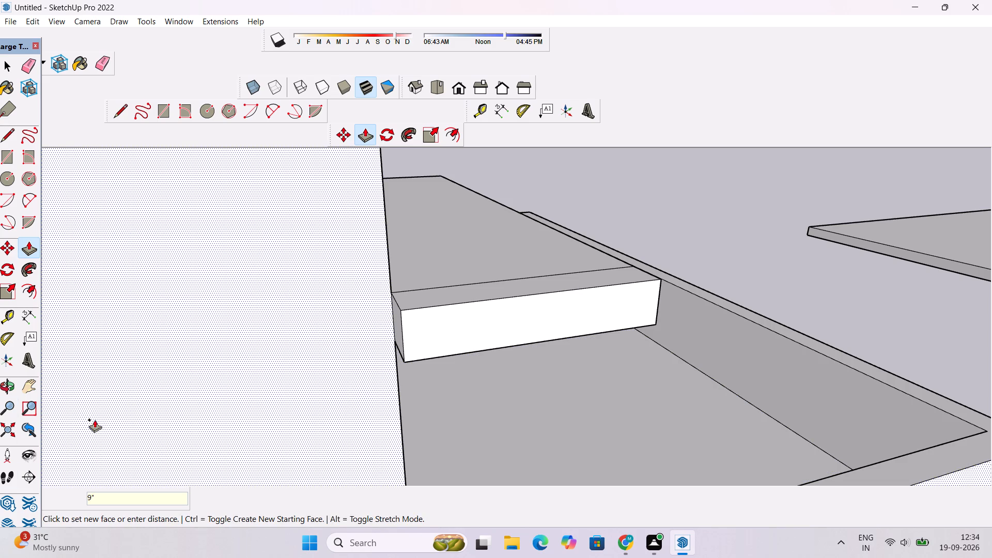
Examine the building from several sides, checking the extended roof slab edge and the outer long wall's face.
{"action": "scroll", "coordinate": [95, 419], "scroll_direction": "down", "scroll_amount": 20}
{"action": "scroll", "coordinate": [95, 419], "scroll_direction": "down", "scroll_amount": 2}
{"action": "scroll", "coordinate": [149, 402], "scroll_direction": "up", "scroll_amount": 1}
{"action": "scroll", "coordinate": [149, 402], "scroll_direction": "down", "scroll_amount": 4}
{"action": "key", "text": "o"}
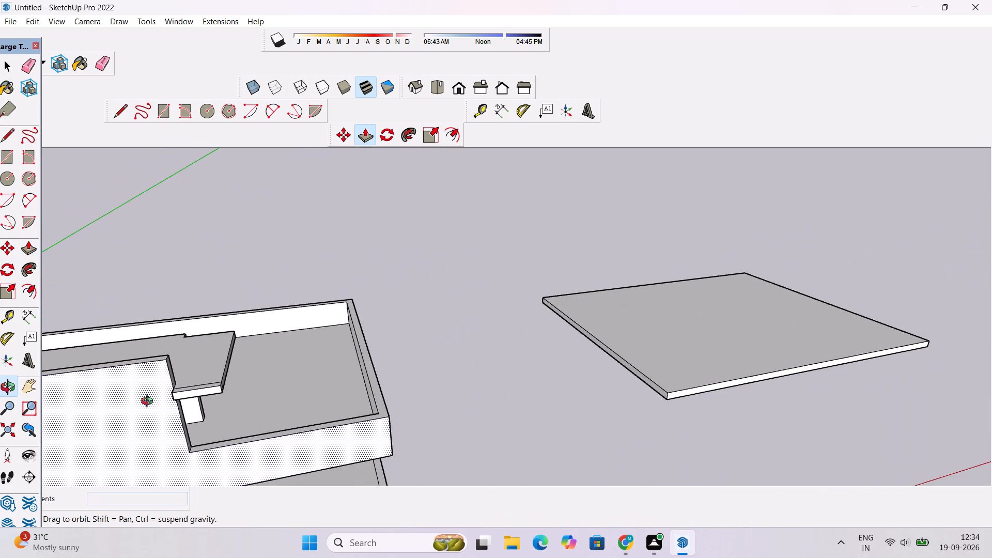
{"action": "left_click_drag", "start_coordinate": [240, 427], "coordinate": [195, 433]}
{"action": "scroll", "coordinate": [194, 422], "scroll_direction": "down", "scroll_amount": 6}
{"action": "left_click_drag", "start_coordinate": [173, 426], "coordinate": [330, 395], "text": "shift"}
{"action": "scroll", "coordinate": [336, 391], "scroll_direction": "down", "scroll_amount": 5}
{"action": "scroll", "coordinate": [268, 421], "scroll_direction": "up", "scroll_amount": 9}
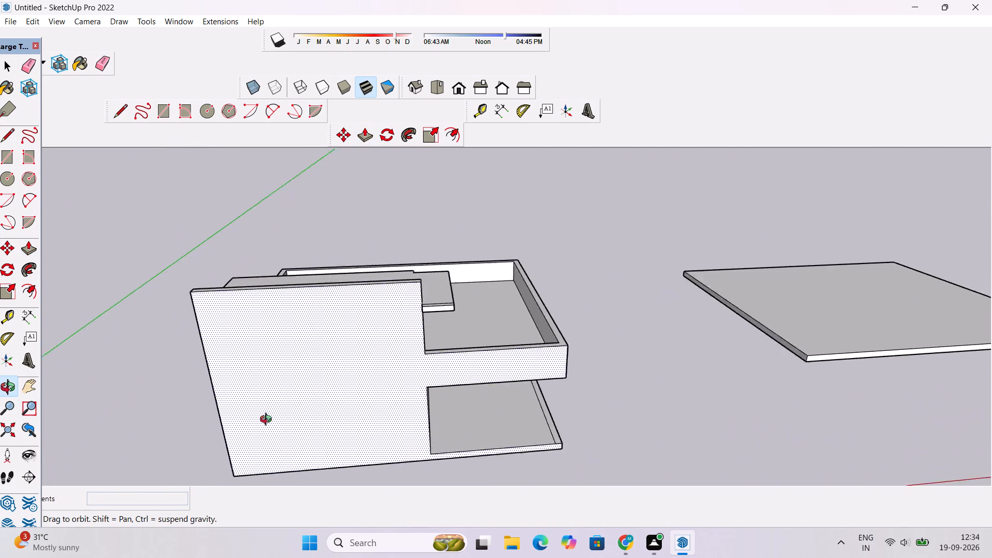
{"action": "scroll", "coordinate": [268, 421], "scroll_direction": "up", "scroll_amount": 3}
{"action": "left_click_drag", "start_coordinate": [289, 437], "coordinate": [273, 370]}
{"action": "scroll", "coordinate": [274, 368], "scroll_direction": "down", "scroll_amount": 10}
{"action": "left_click_drag", "start_coordinate": [468, 340], "coordinate": [163, 380]}
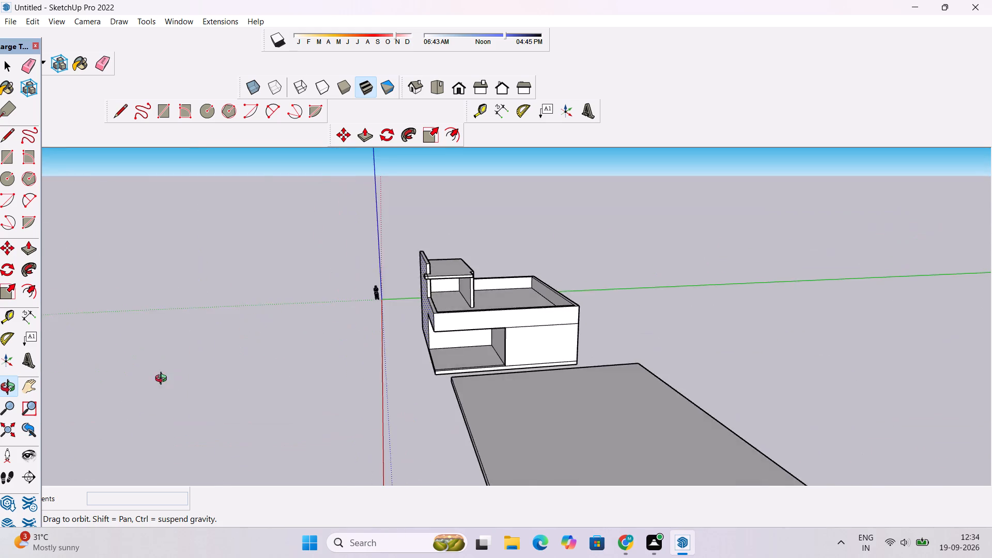
{"action": "left_click_drag", "start_coordinate": [163, 380], "coordinate": [517, 354]}
{"action": "scroll", "coordinate": [450, 374], "scroll_direction": "down", "scroll_amount": 7}
{"action": "left_click_drag", "start_coordinate": [453, 370], "coordinate": [407, 447]}
{"action": "scroll", "coordinate": [410, 366], "scroll_direction": "up", "scroll_amount": 9}
{"action": "left_click_drag", "start_coordinate": [433, 363], "coordinate": [410, 368]}
{"action": "left_click_drag", "start_coordinate": [408, 367], "coordinate": [494, 367], "text": "shift"}
{"action": "scroll", "coordinate": [497, 369], "scroll_direction": "down", "scroll_amount": 1}
{"action": "left_click_drag", "start_coordinate": [497, 369], "coordinate": [521, 411]}
{"action": "scroll", "coordinate": [521, 411], "scroll_direction": "down", "scroll_amount": 2}
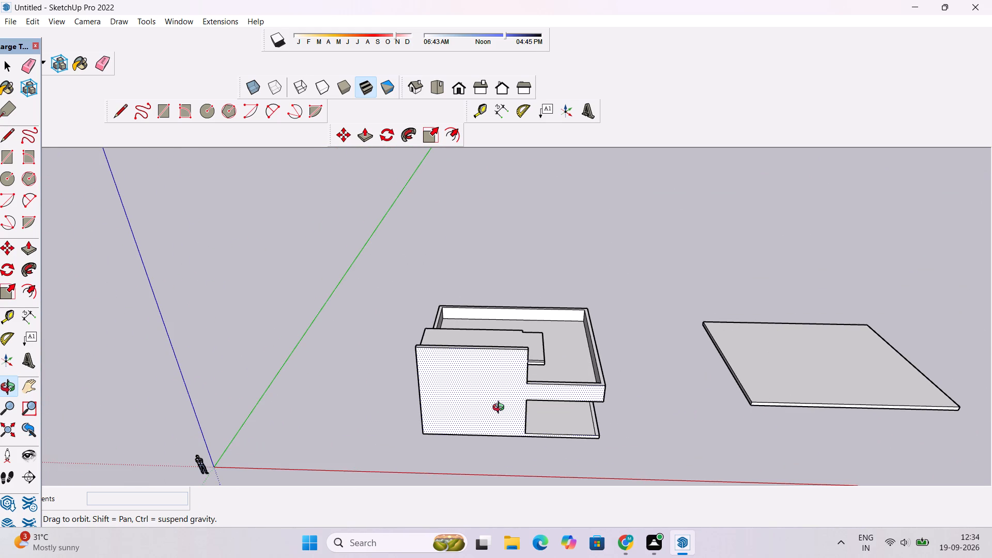
{"action": "left_click_drag", "start_coordinate": [493, 410], "coordinate": [493, 371], "text": "shift"}
{"action": "scroll", "coordinate": [493, 371], "scroll_direction": "up", "scroll_amount": 3}
{"action": "left_click_drag", "start_coordinate": [490, 372], "coordinate": [503, 334]}
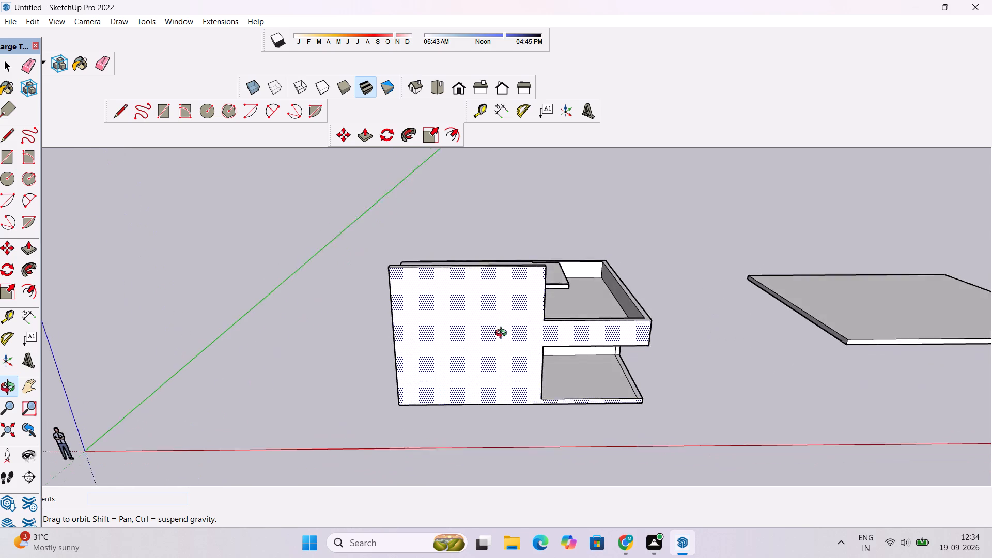
{"action": "left_click_drag", "start_coordinate": [503, 334], "coordinate": [503, 330]}
{"action": "left_click_drag", "start_coordinate": [504, 329], "coordinate": [498, 338], "text": "shift"}
{"action": "scroll", "coordinate": [469, 353], "scroll_direction": "down", "scroll_amount": 2}
{"action": "left_click_drag", "start_coordinate": [468, 367], "coordinate": [468, 333]}
{"action": "scroll", "coordinate": [469, 331], "scroll_direction": "down", "scroll_amount": 4, "text": "shift"}
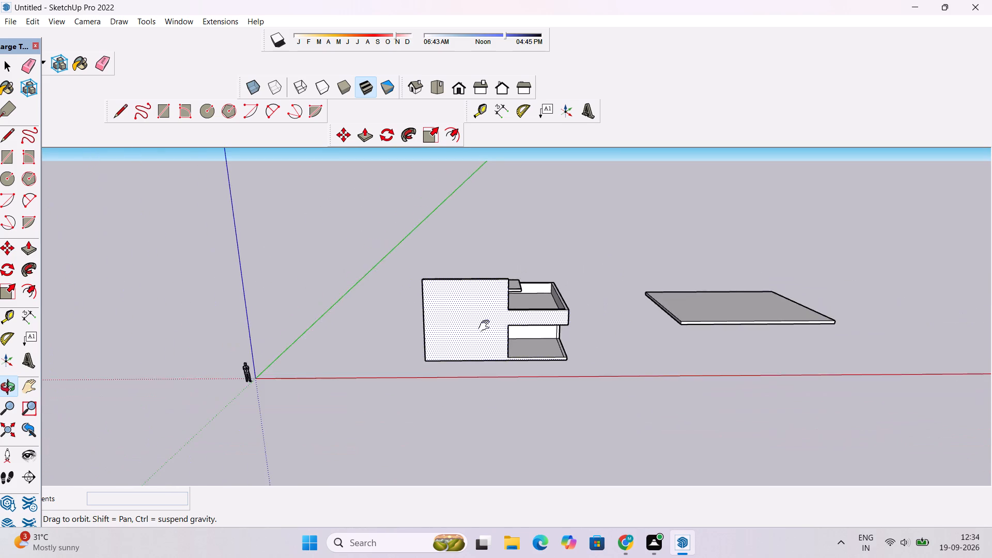
{"action": "left_click_drag", "start_coordinate": [486, 326], "coordinate": [491, 377], "text": "shift"}
{"action": "scroll", "coordinate": [491, 377], "scroll_direction": "up", "scroll_amount": 9, "text": "shift"}
{"action": "left_click_drag", "start_coordinate": [512, 338], "coordinate": [494, 355], "text": "shift"}
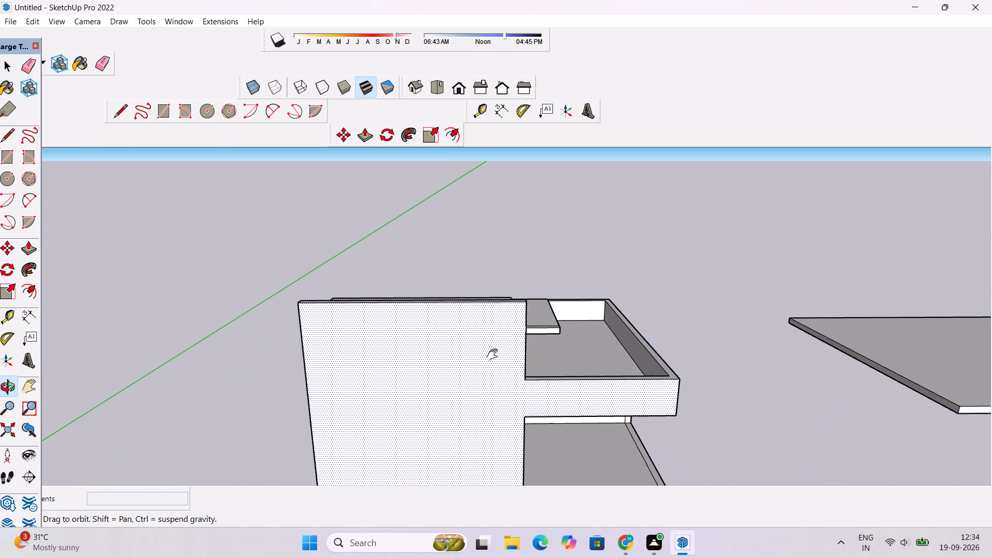
{"action": "left_click_drag", "start_coordinate": [494, 355], "coordinate": [486, 358], "text": "shift"}
{"action": "scroll", "coordinate": [473, 358], "scroll_direction": "up", "scroll_amount": 3, "text": "shift"}
{"action": "scroll", "coordinate": [473, 358], "scroll_direction": "up", "scroll_amount": 1}
{"action": "left_click_drag", "start_coordinate": [473, 358], "coordinate": [531, 342]}
{"action": "key", "text": "p"}
{"action": "scroll", "coordinate": [531, 342], "scroll_direction": "down", "scroll_amount": 3}
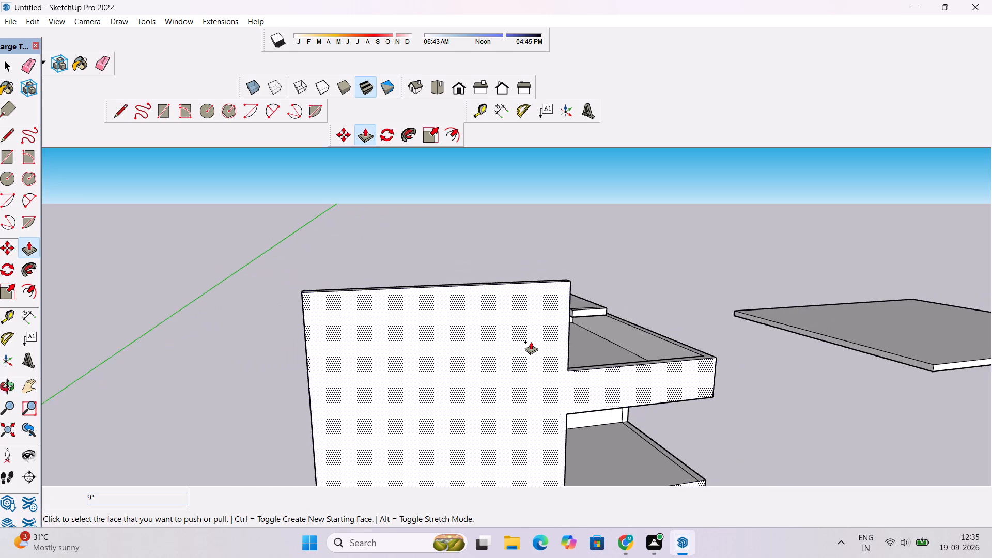
{"action": "scroll", "coordinate": [531, 342], "scroll_direction": "down", "scroll_amount": 1}
{"action": "scroll", "coordinate": [521, 332], "scroll_direction": "up", "scroll_amount": 3}
{"action": "key", "text": "space"}
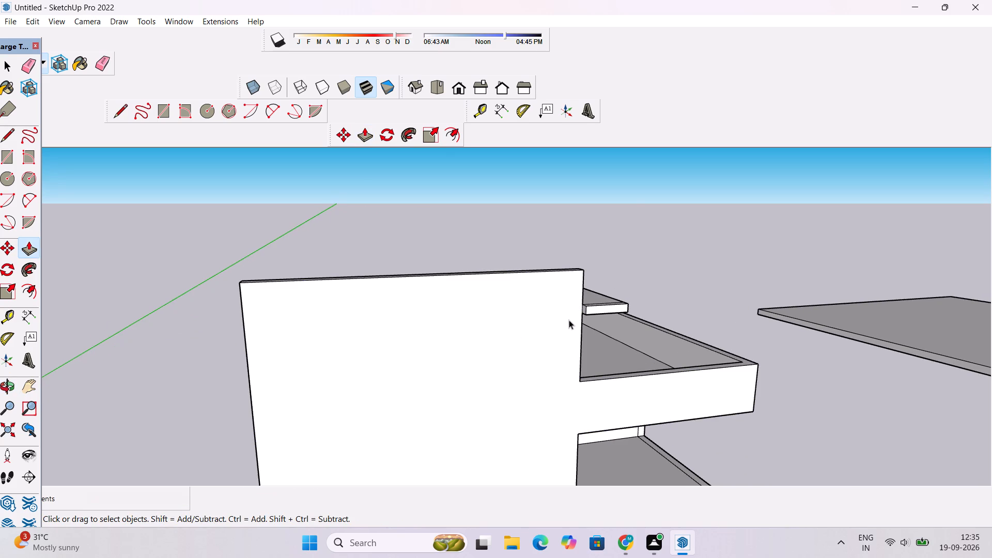
Place two horizontal guides on the outer long wall's face: one 3' below its top edge, one level with the roof slab's underside.
{"action": "key", "text": "t"}
{"action": "scroll", "coordinate": [562, 329], "scroll_direction": "up", "scroll_amount": 5}
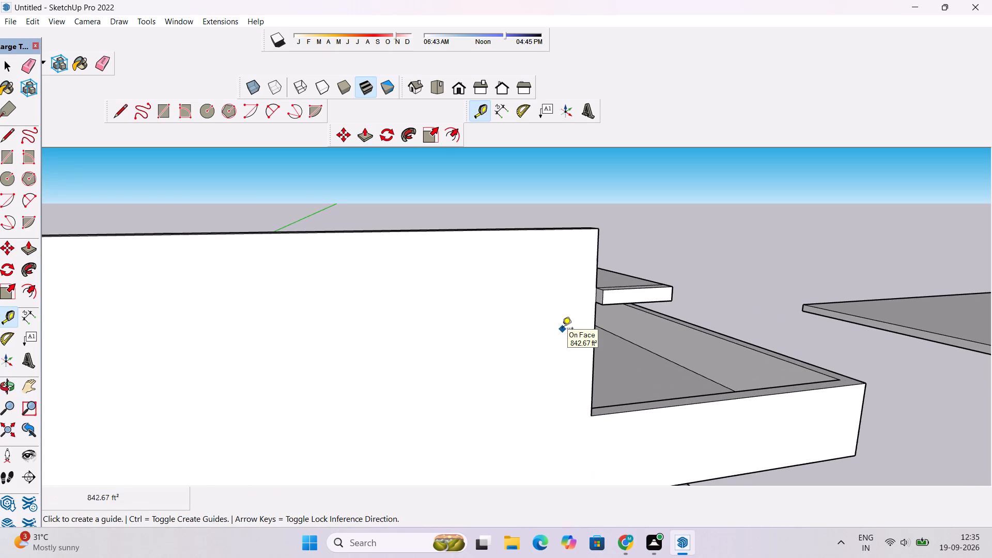
{"action": "left_click", "coordinate": [568, 227]}
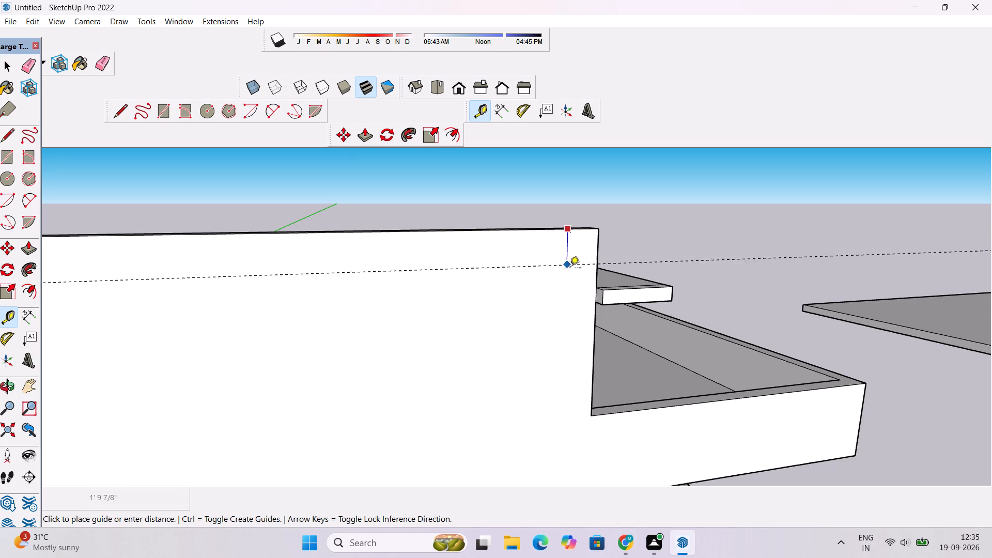
{"action": "left_click", "coordinate": [596, 291]}
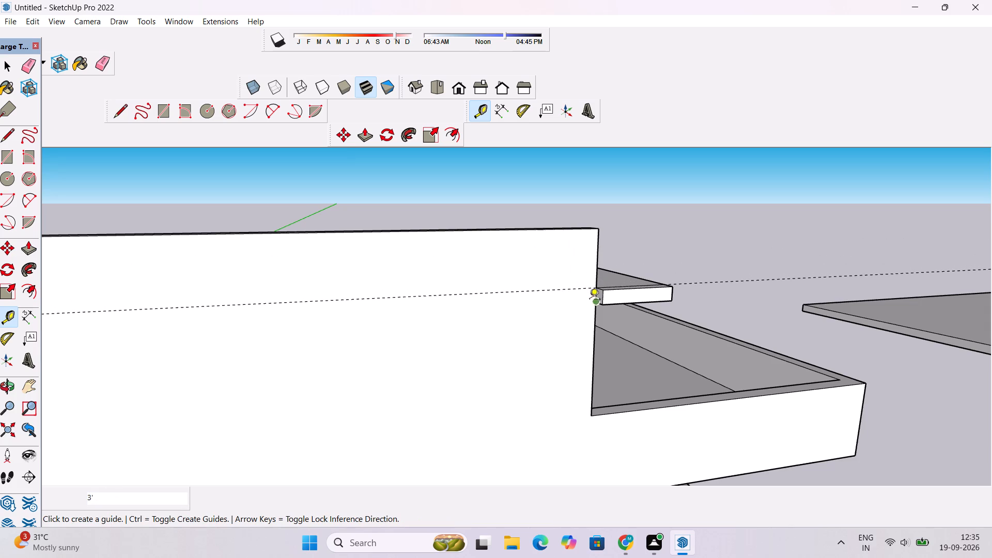
{"action": "left_click", "coordinate": [566, 230]}
{"action": "scroll", "coordinate": [583, 314], "scroll_direction": "up", "scroll_amount": 4}
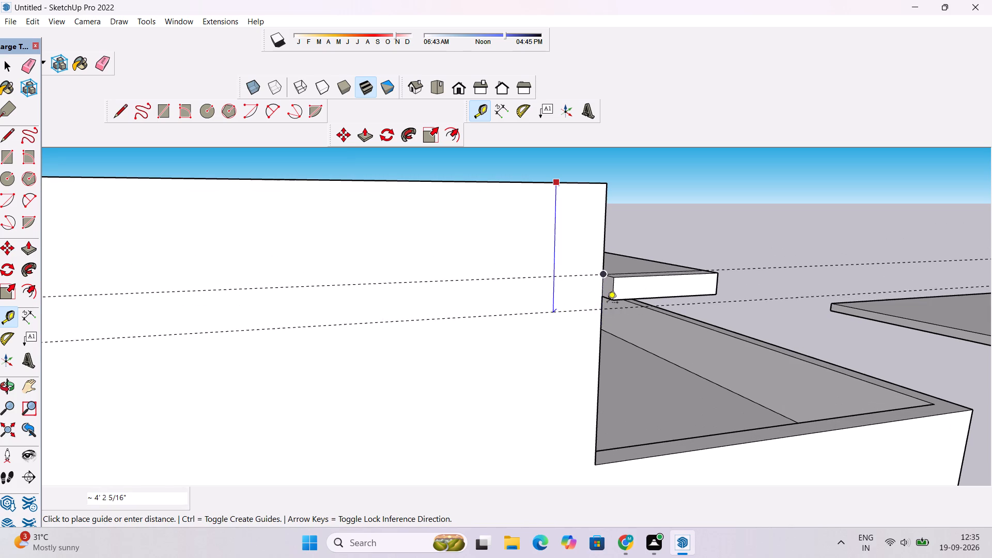
{"action": "left_click", "coordinate": [605, 299]}
Place a vertical guide on the outer long wall's face, 6' from the wall's end opposite the projecting slab.
{"action": "scroll", "coordinate": [481, 307], "scroll_direction": "down", "scroll_amount": 5}
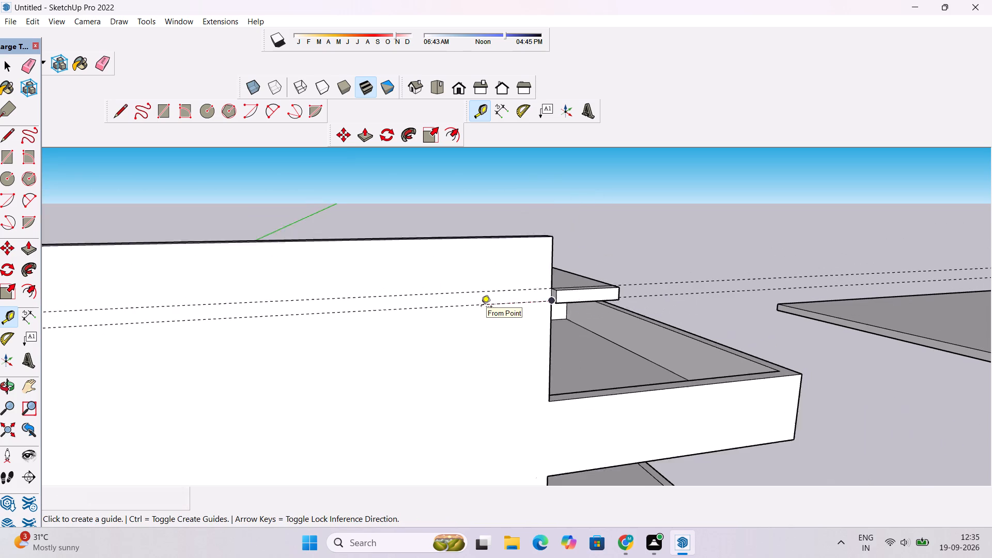
{"action": "scroll", "coordinate": [481, 307], "scroll_direction": "down", "scroll_amount": 6}
{"action": "key", "text": "o"}
{"action": "left_click_drag", "start_coordinate": [519, 341], "coordinate": [448, 350]}
{"action": "scroll", "coordinate": [443, 343], "scroll_direction": "down", "scroll_amount": 2}
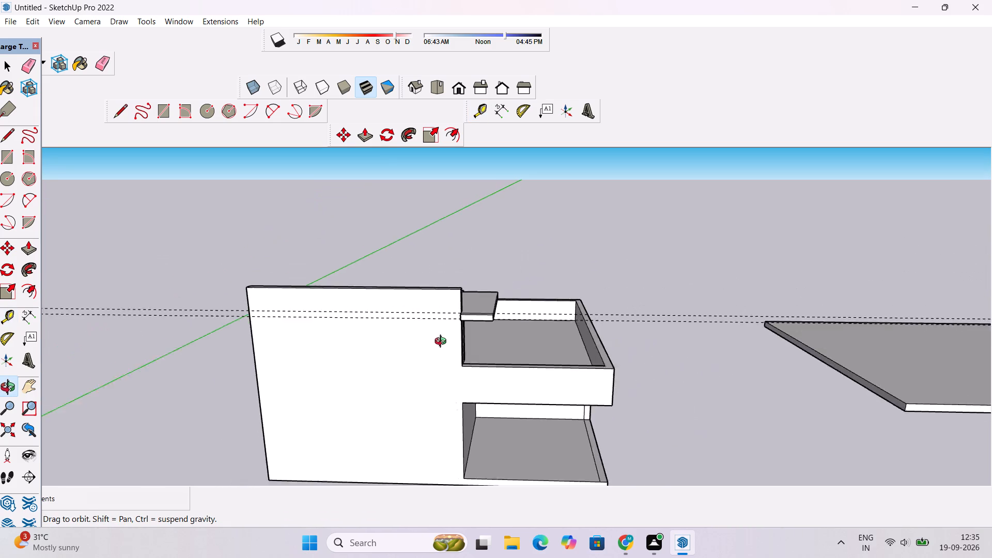
{"action": "scroll", "coordinate": [443, 343], "scroll_direction": "down", "scroll_amount": 3}
{"action": "left_click_drag", "start_coordinate": [273, 378], "coordinate": [343, 353], "text": "shift"}
{"action": "scroll", "coordinate": [344, 353], "scroll_direction": "down", "scroll_amount": 4}
{"action": "left_click_drag", "start_coordinate": [361, 385], "coordinate": [413, 340]}
{"action": "left_click_drag", "start_coordinate": [413, 343], "coordinate": [402, 377]}
{"action": "left_click_drag", "start_coordinate": [404, 363], "coordinate": [404, 350]}
{"action": "left_click_drag", "start_coordinate": [405, 347], "coordinate": [395, 351]}
{"action": "scroll", "coordinate": [396, 369], "scroll_direction": "up", "scroll_amount": 5}
{"action": "key", "text": "t"}
{"action": "scroll", "coordinate": [382, 358], "scroll_direction": "down", "scroll_amount": 4}
{"action": "scroll", "coordinate": [415, 367], "scroll_direction": "up", "scroll_amount": 3}
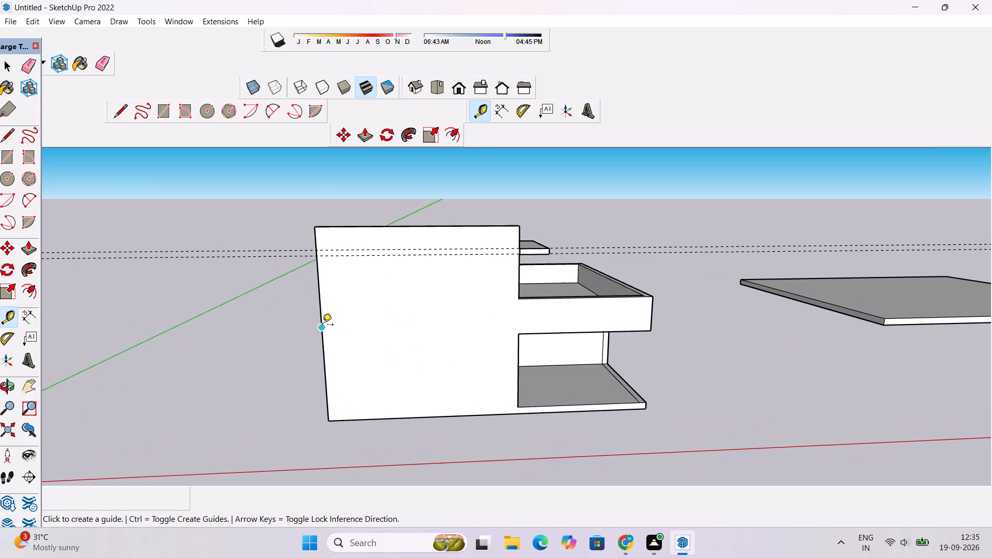
{"action": "left_click", "coordinate": [321, 328]}
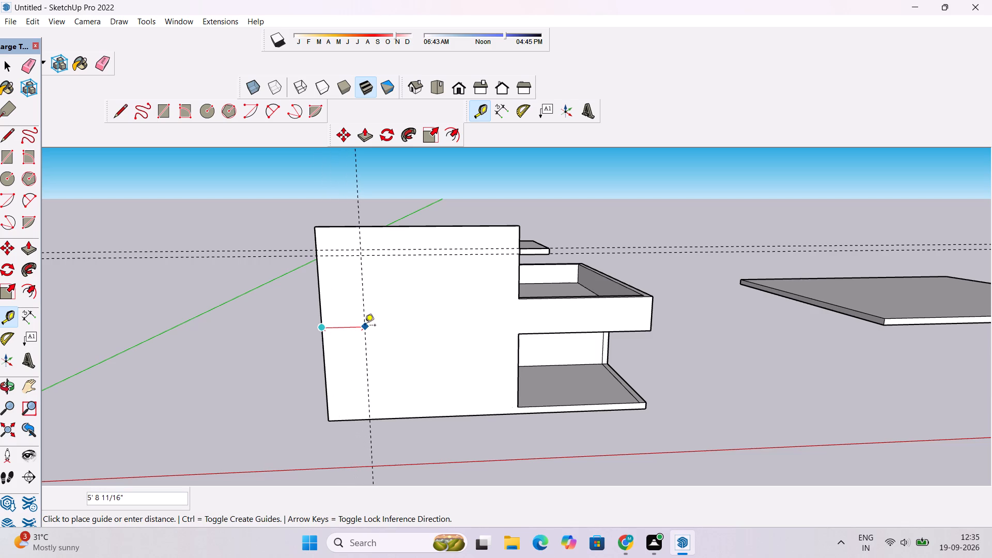
{"action": "type", "text": "6'"}
{"action": "key", "text": "Return"}
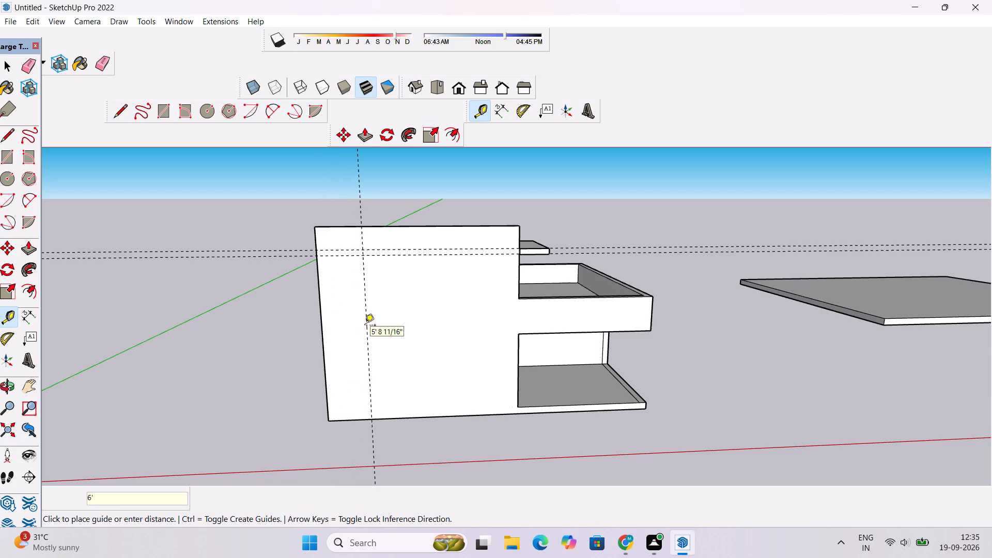
Place a second vertical guide on the outer long wall's face, 5' from the first one toward the projecting slab.
{"action": "scroll", "coordinate": [365, 326], "scroll_direction": "down", "scroll_amount": 3}
{"action": "scroll", "coordinate": [377, 303], "scroll_direction": "up", "scroll_amount": 2}
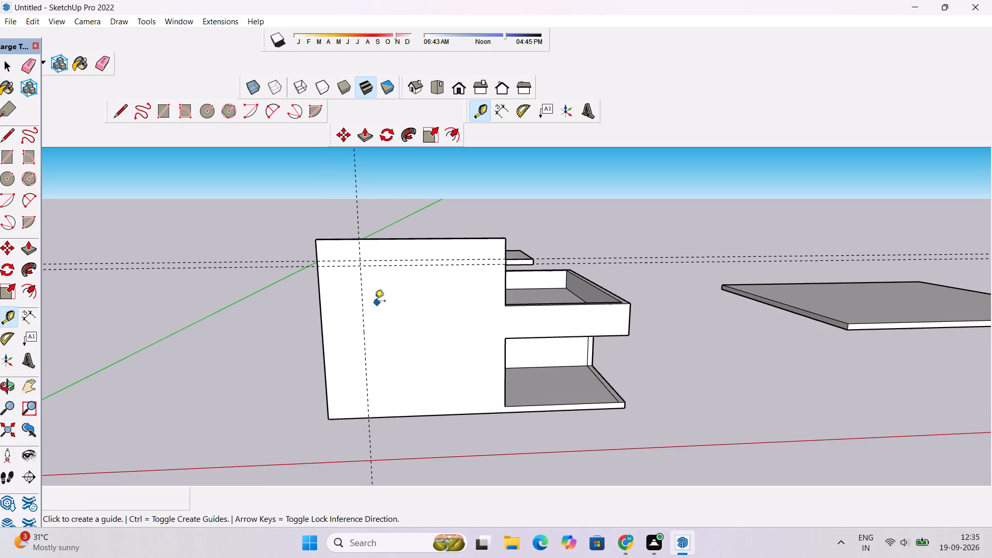
{"action": "left_click", "coordinate": [362, 283]}
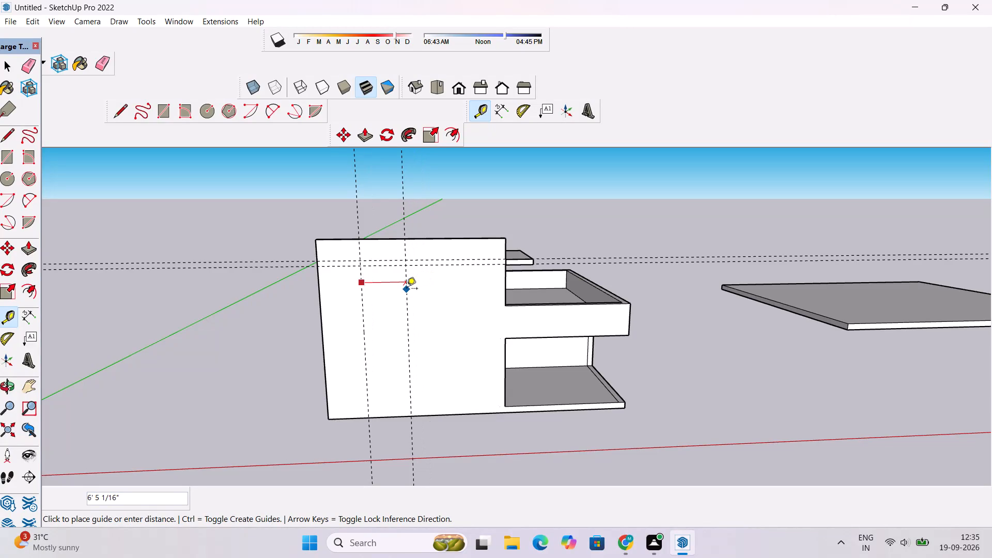
{"action": "scroll", "coordinate": [402, 291], "scroll_direction": "up", "scroll_amount": 2}
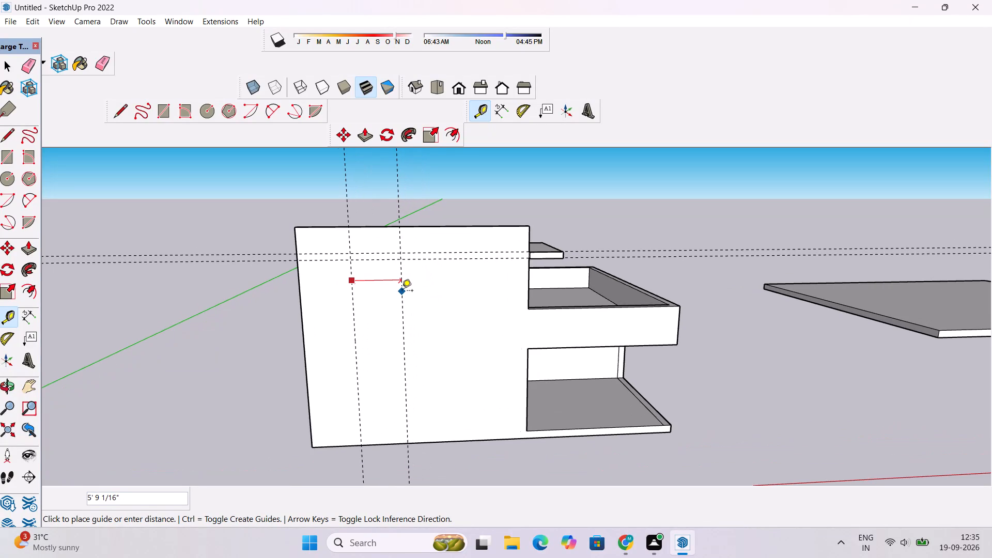
{"action": "scroll", "coordinate": [402, 291], "scroll_direction": "up", "scroll_amount": 1}
{"action": "type", "text": "5'"}
{"action": "key", "text": "Return"}
Draw a line along the upper horizontal guide, from the wall's end at the roof slab's top corner to the farther vertical guide.
{"action": "scroll", "coordinate": [363, 300], "scroll_direction": "down", "scroll_amount": 6}
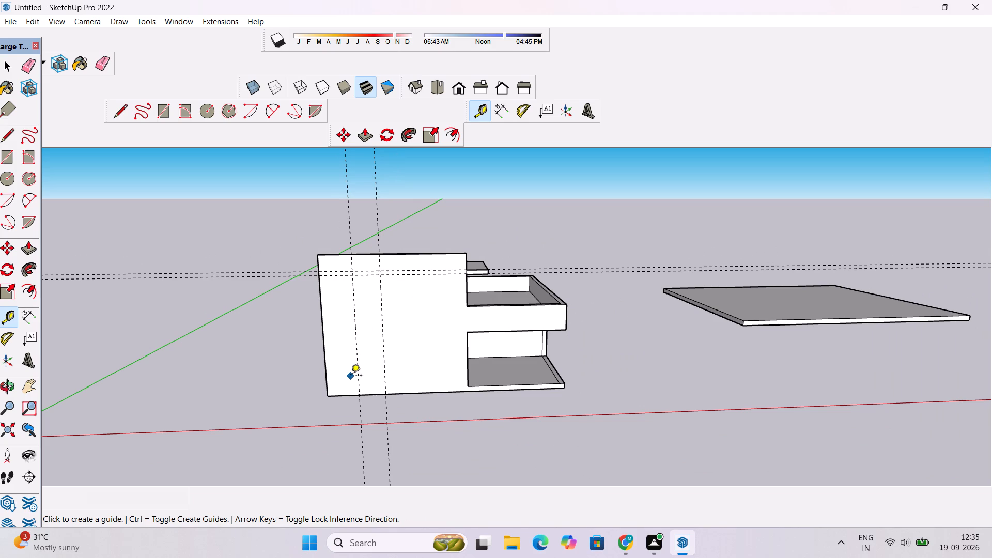
{"action": "scroll", "coordinate": [346, 363], "scroll_direction": "down", "scroll_amount": 5}
{"action": "scroll", "coordinate": [358, 322], "scroll_direction": "up", "scroll_amount": 4}
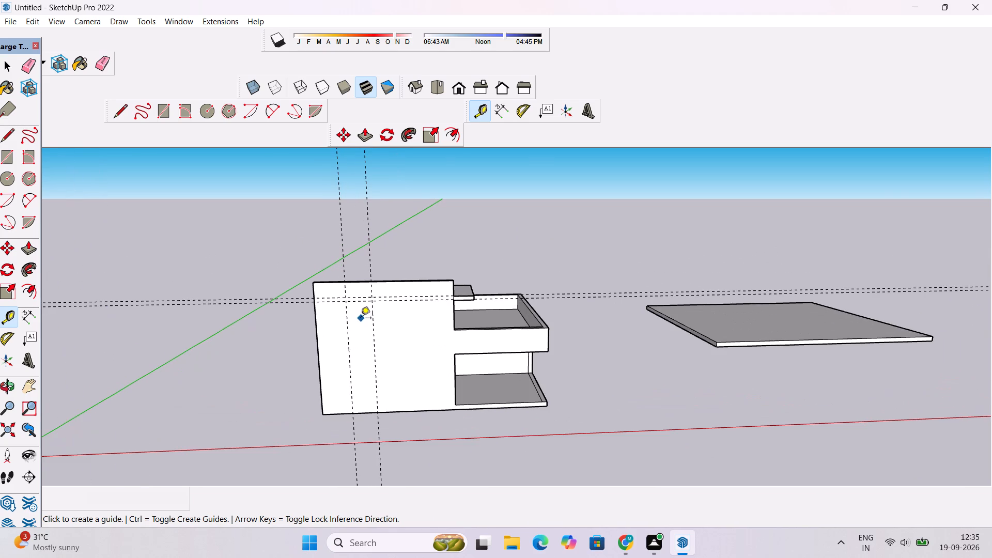
{"action": "scroll", "coordinate": [364, 319], "scroll_direction": "up", "scroll_amount": 1}
{"action": "key", "text": "l"}
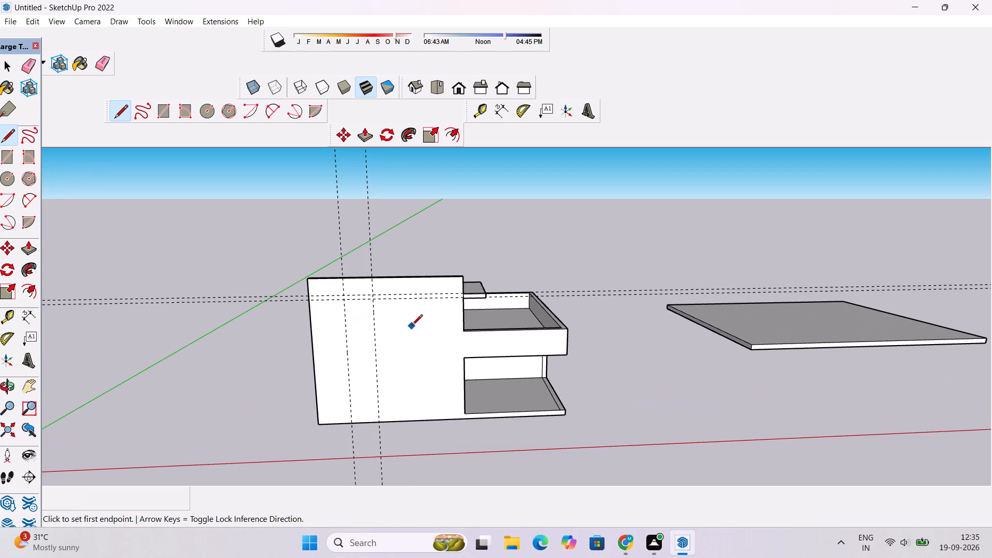
{"action": "scroll", "coordinate": [412, 326], "scroll_direction": "up", "scroll_amount": 4}
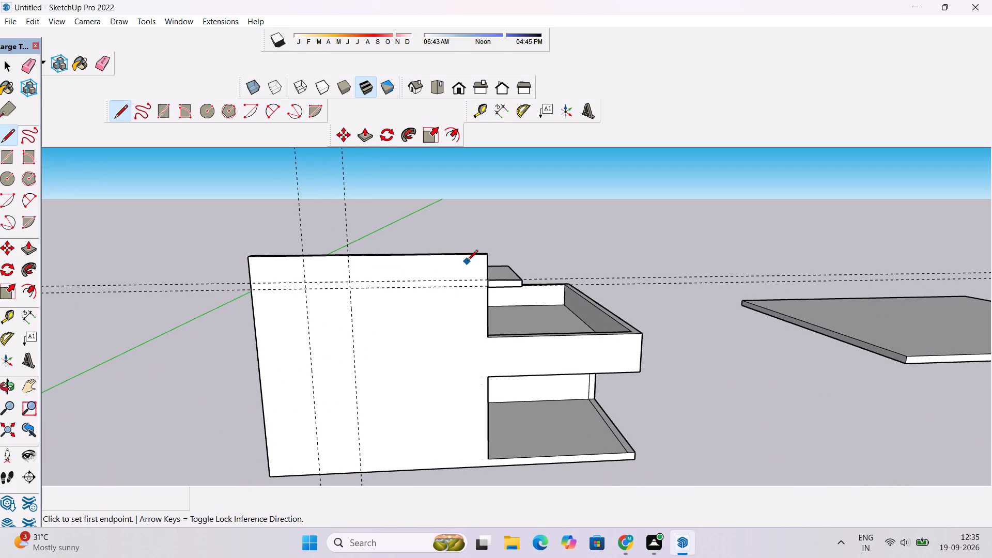
{"action": "scroll", "coordinate": [467, 261], "scroll_direction": "up", "scroll_amount": 4}
{"action": "scroll", "coordinate": [460, 303], "scroll_direction": "up", "scroll_amount": 5}
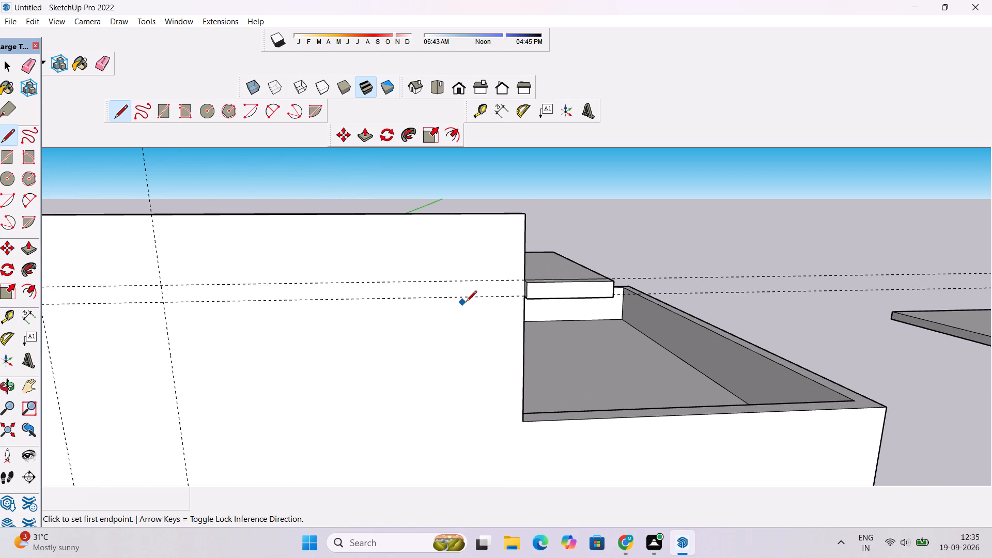
{"action": "scroll", "coordinate": [466, 302], "scroll_direction": "up", "scroll_amount": 4}
{"action": "scroll", "coordinate": [520, 285], "scroll_direction": "up", "scroll_amount": 3}
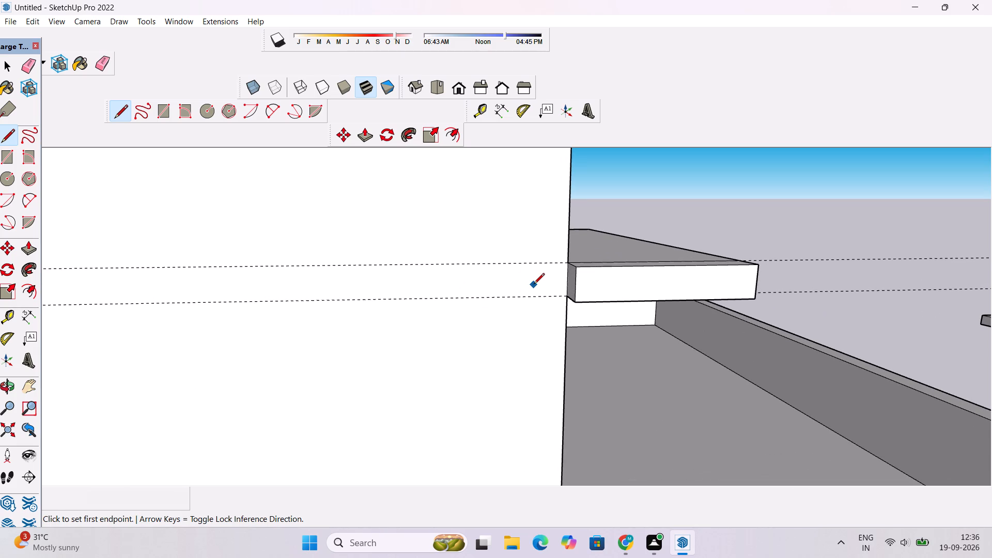
{"action": "scroll", "coordinate": [534, 285], "scroll_direction": "up", "scroll_amount": 7}
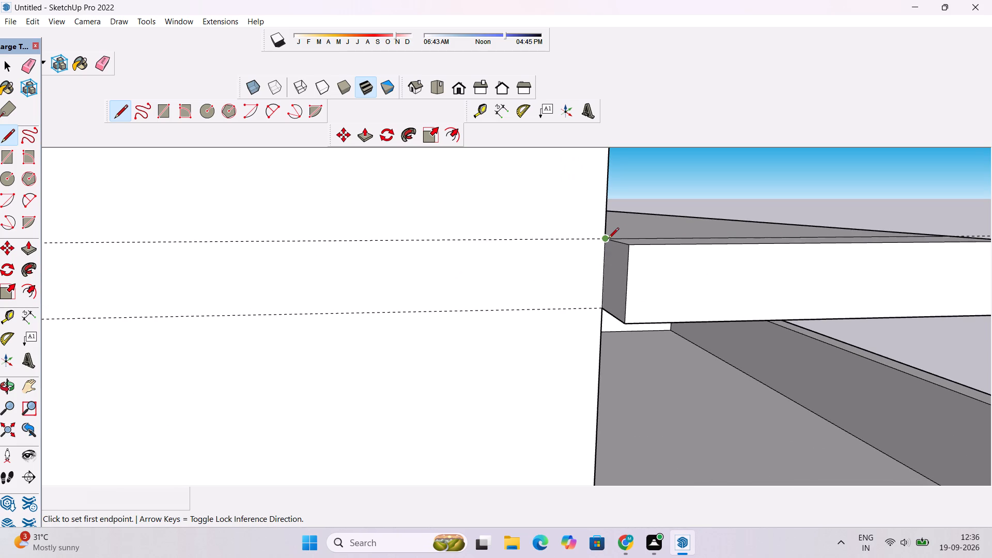
{"action": "left_click", "coordinate": [607, 240]}
{"action": "scroll", "coordinate": [472, 260], "scroll_direction": "down", "scroll_amount": 18}
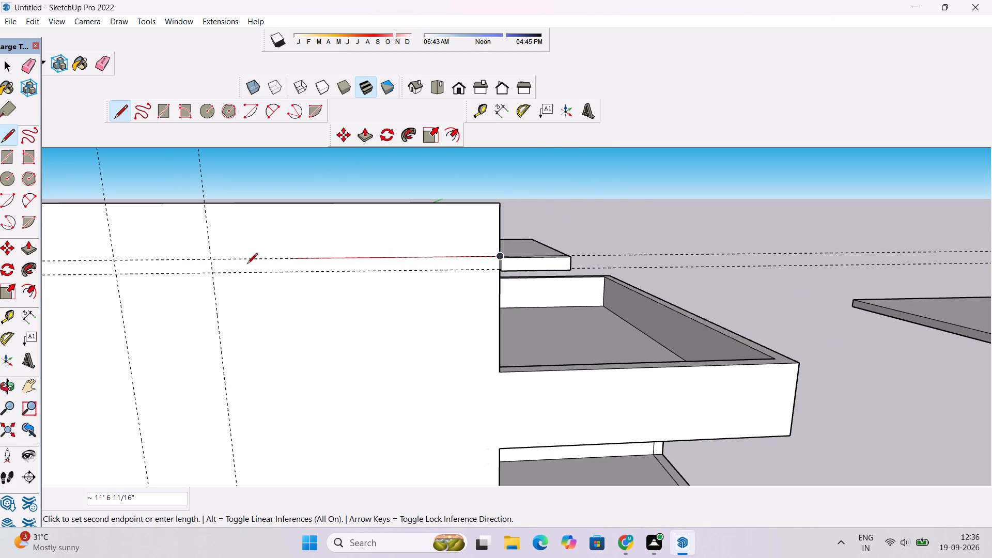
{"action": "left_click", "coordinate": [113, 262]}
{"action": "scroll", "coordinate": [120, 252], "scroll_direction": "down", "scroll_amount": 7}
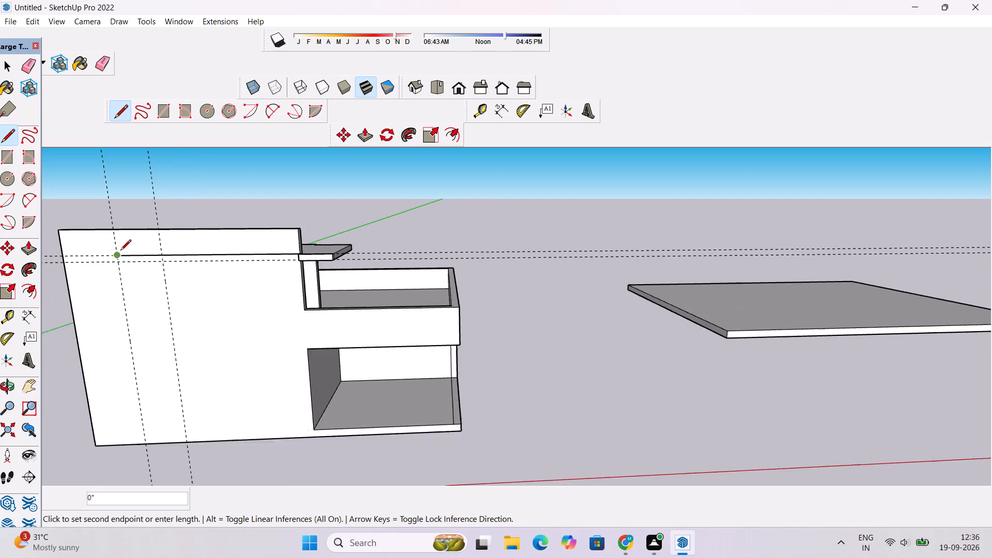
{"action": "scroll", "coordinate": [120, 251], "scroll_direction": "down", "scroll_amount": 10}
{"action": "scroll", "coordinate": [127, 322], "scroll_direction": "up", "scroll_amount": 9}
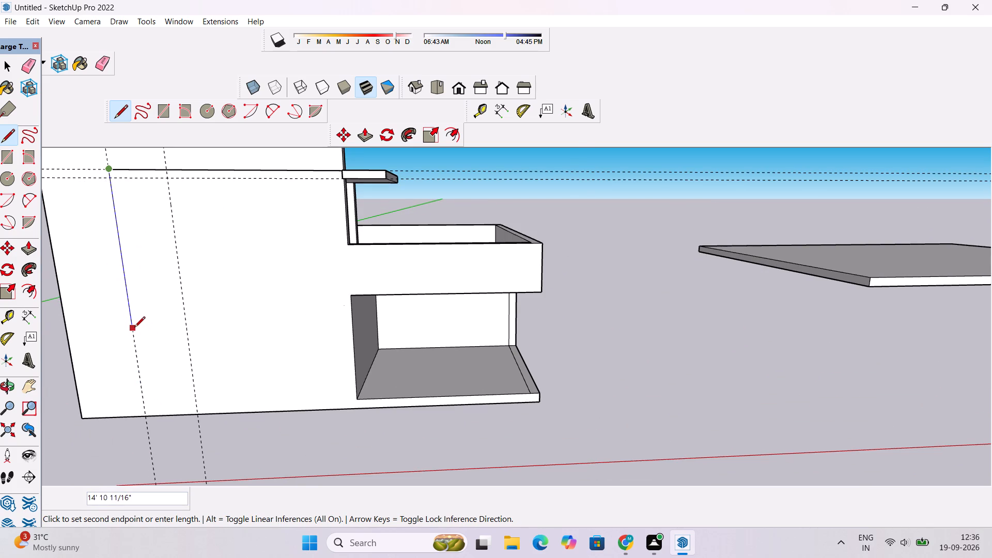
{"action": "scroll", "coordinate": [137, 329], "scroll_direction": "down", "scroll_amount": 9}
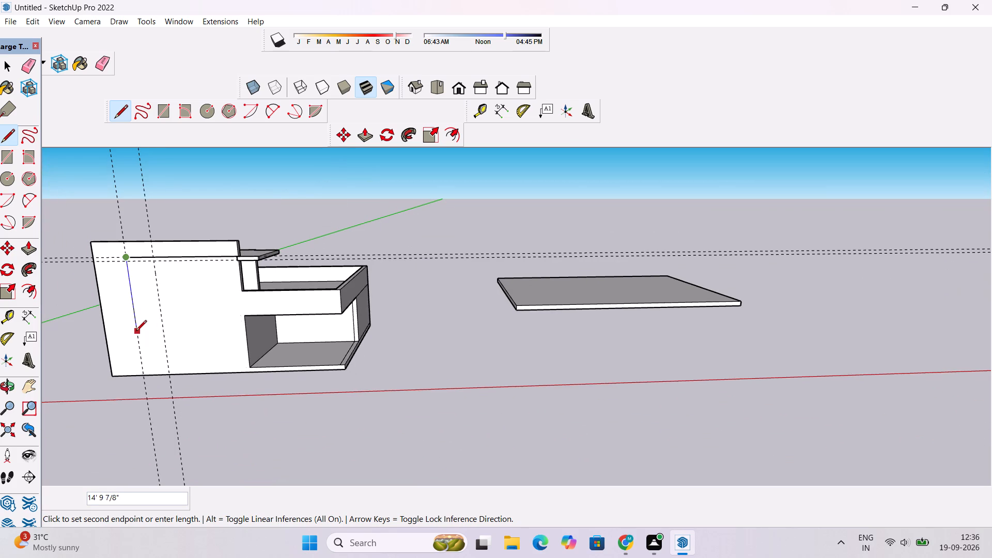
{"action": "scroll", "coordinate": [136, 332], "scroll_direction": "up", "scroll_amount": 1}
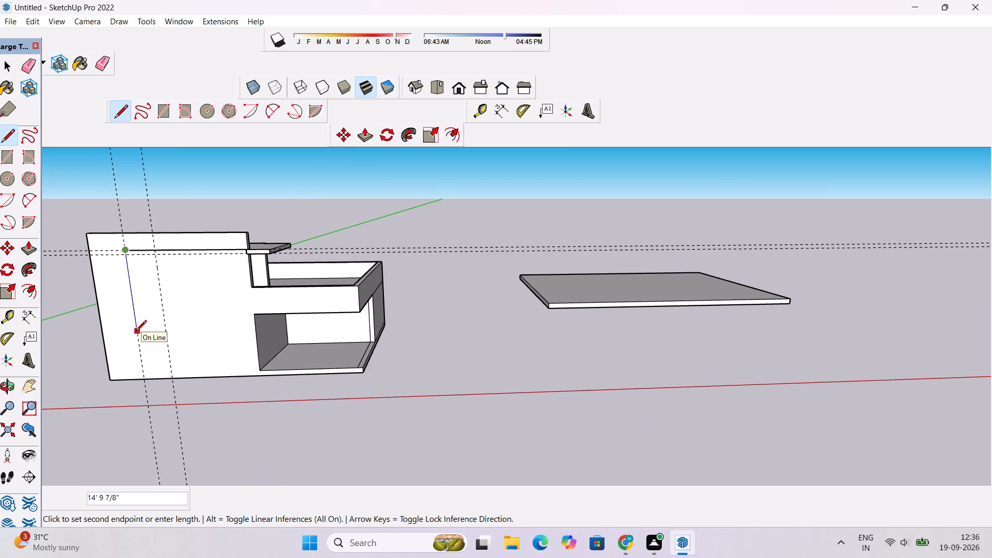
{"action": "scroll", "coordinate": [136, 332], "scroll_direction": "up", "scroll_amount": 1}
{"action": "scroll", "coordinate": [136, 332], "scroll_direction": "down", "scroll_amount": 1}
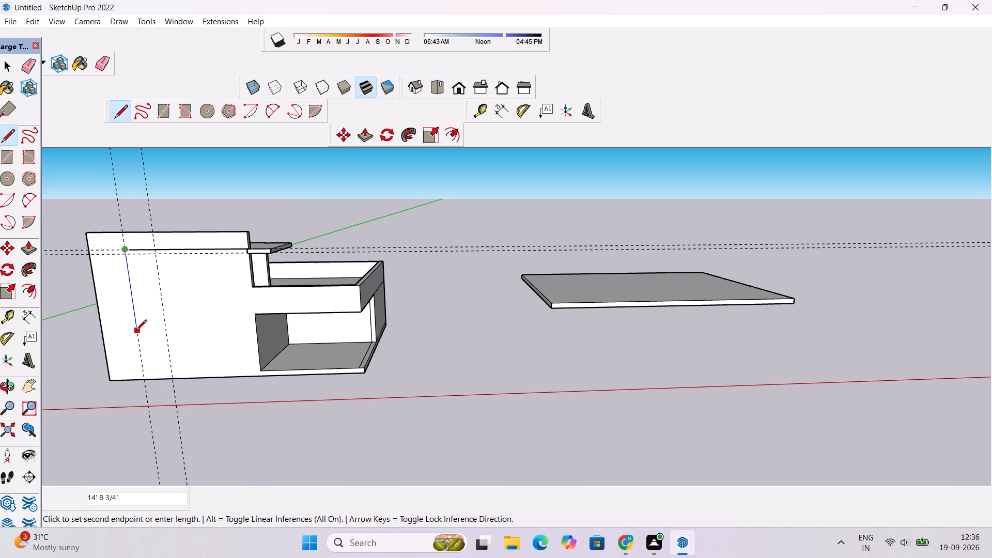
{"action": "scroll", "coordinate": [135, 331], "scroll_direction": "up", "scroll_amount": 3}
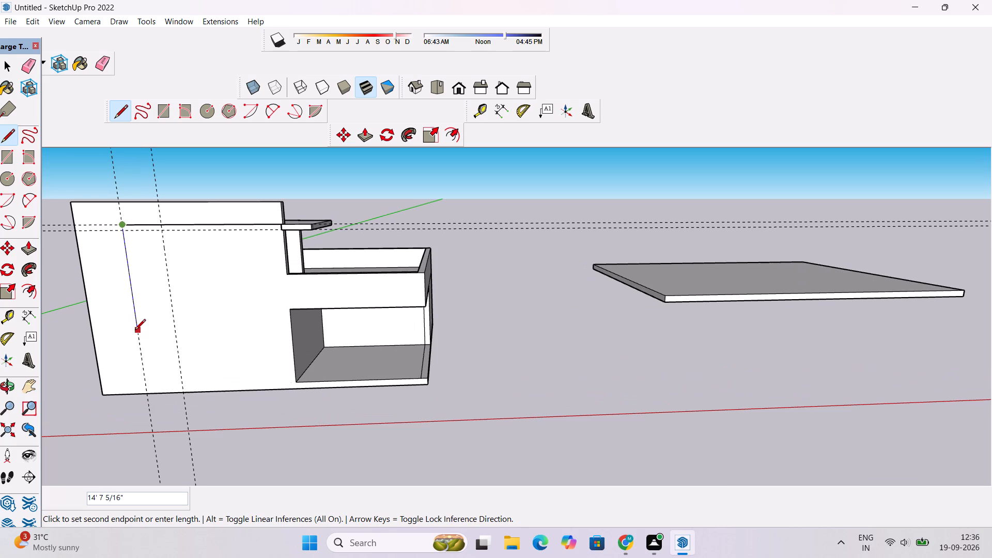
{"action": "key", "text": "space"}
Examine the outer long wall's face, with its guides and upper line, from several angles and distances.
{"action": "type", "text": "o"}
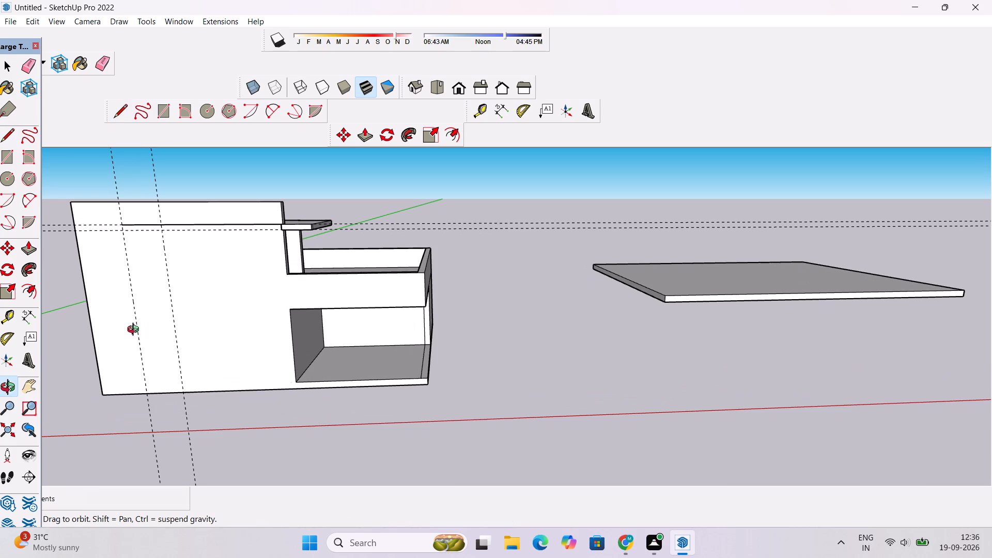
{"action": "scroll", "coordinate": [137, 332], "scroll_direction": "down", "scroll_amount": 4}
{"action": "left_click_drag", "start_coordinate": [138, 332], "coordinate": [247, 348], "text": "shift"}
{"action": "scroll", "coordinate": [247, 348], "scroll_direction": "down", "scroll_amount": 5}
{"action": "left_click_drag", "start_coordinate": [237, 363], "coordinate": [239, 317]}
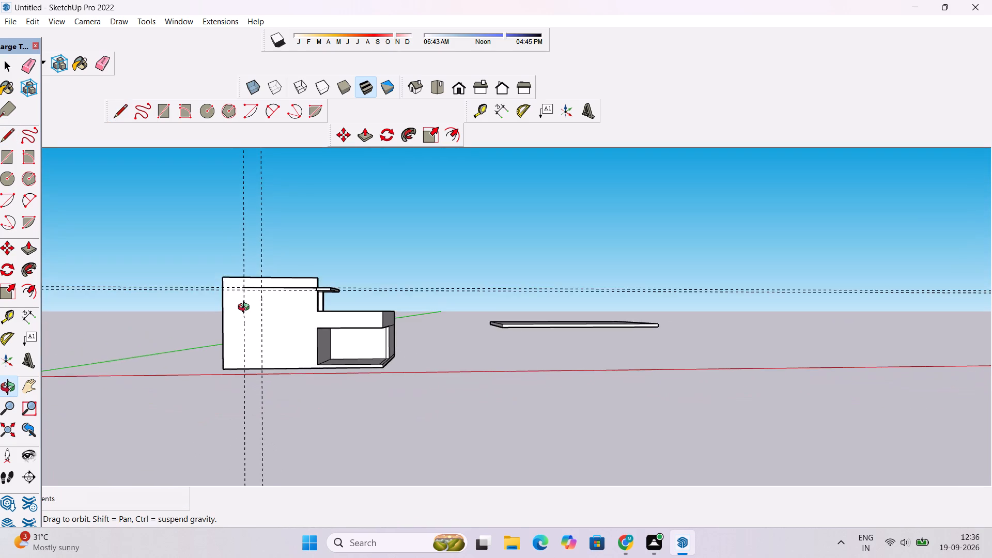
{"action": "scroll", "coordinate": [246, 308], "scroll_direction": "up", "scroll_amount": 5}
{"action": "left_click_drag", "start_coordinate": [224, 317], "coordinate": [338, 323], "text": "shift"}
{"action": "scroll", "coordinate": [347, 320], "scroll_direction": "down", "scroll_amount": 3}
{"action": "left_click_drag", "start_coordinate": [354, 315], "coordinate": [352, 359]}
{"action": "scroll", "coordinate": [352, 359], "scroll_direction": "up", "scroll_amount": 4}
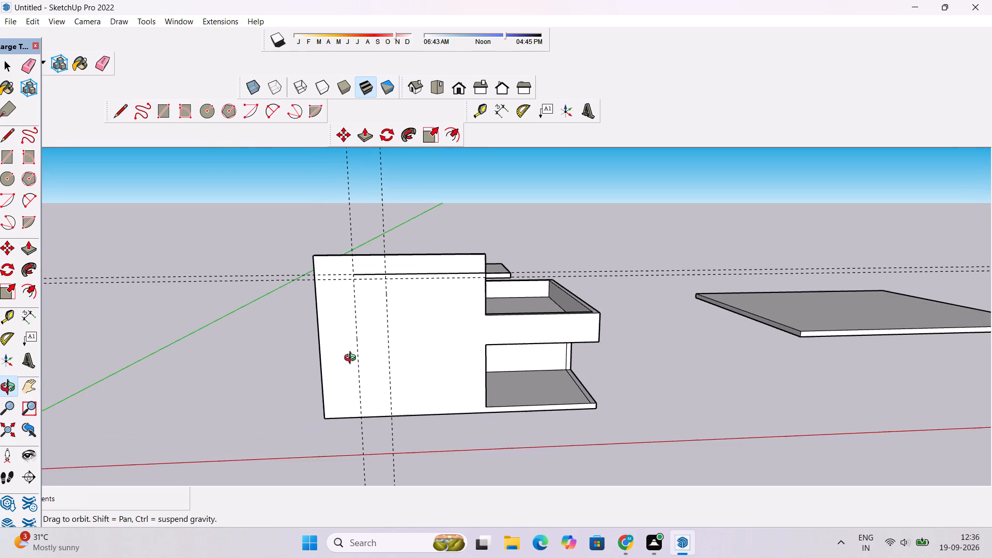
{"action": "left_click_drag", "start_coordinate": [352, 359], "coordinate": [347, 333]}
{"action": "left_click_drag", "start_coordinate": [343, 342], "coordinate": [343, 322], "text": "shift"}
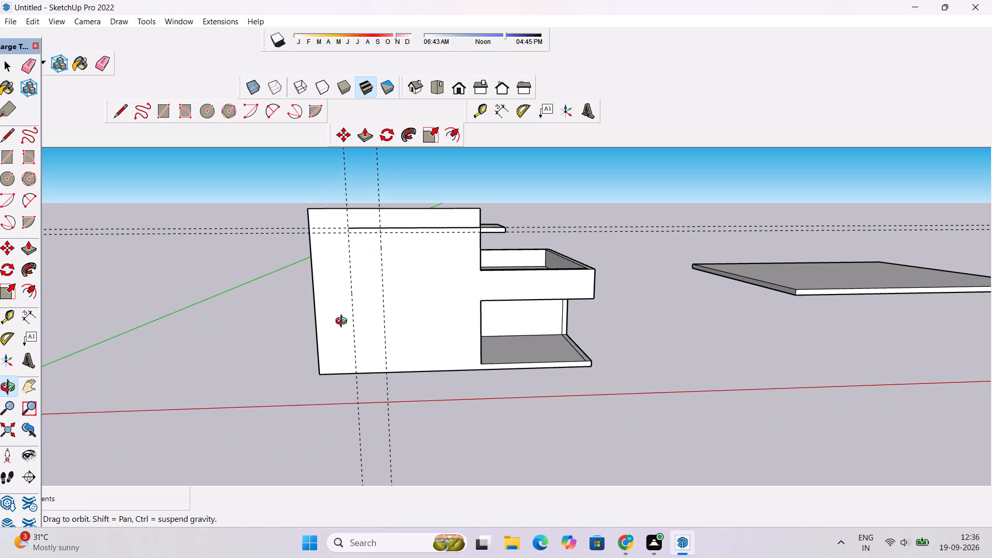
{"action": "scroll", "coordinate": [345, 324], "scroll_direction": "down", "scroll_amount": 2}
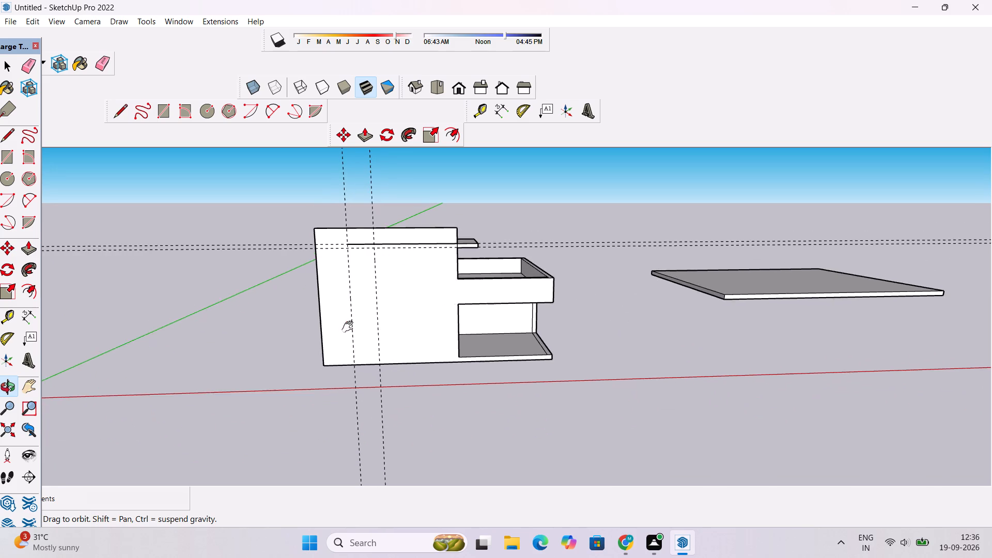
{"action": "left_click_drag", "start_coordinate": [350, 327], "coordinate": [357, 370], "text": "shift"}
{"action": "left_click_drag", "start_coordinate": [363, 354], "coordinate": [323, 333], "text": "shift"}
{"action": "left_click", "coordinate": [354, 329]}
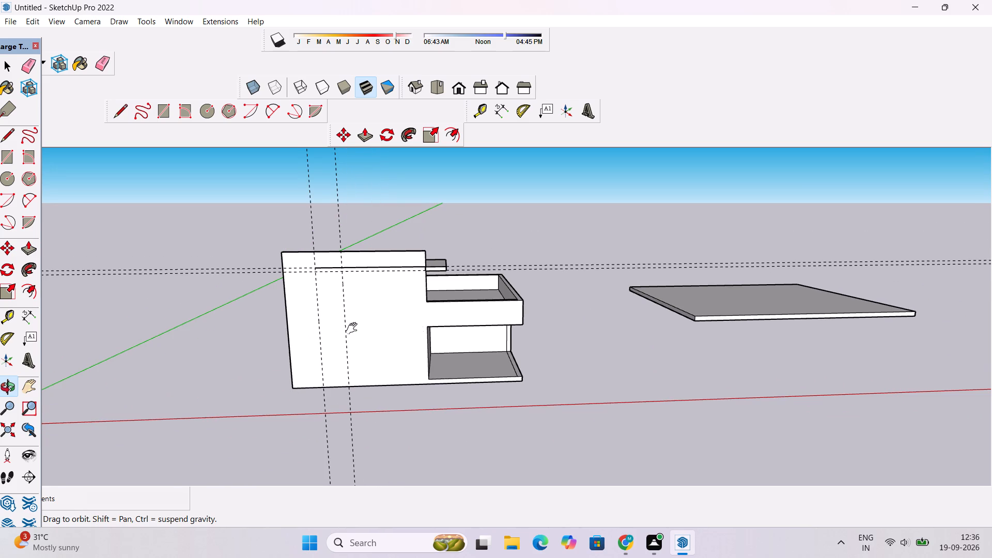
{"action": "left_click_drag", "start_coordinate": [304, 326], "coordinate": [307, 312], "text": "shift"}
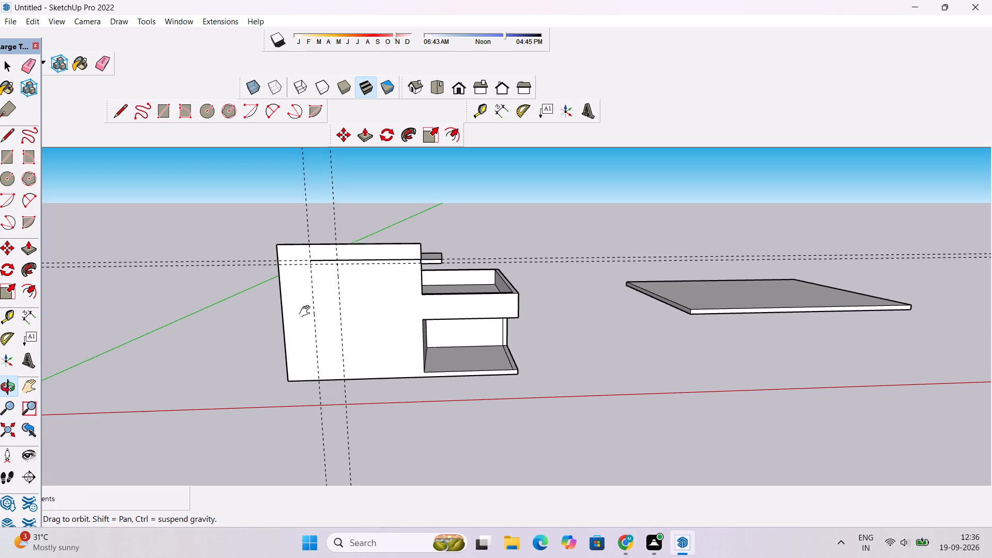
{"action": "left_click_drag", "start_coordinate": [307, 312], "coordinate": [309, 304], "text": "shift"}
{"action": "scroll", "coordinate": [311, 304], "scroll_direction": "down", "scroll_amount": 1}
{"action": "left_click_drag", "start_coordinate": [311, 306], "coordinate": [316, 306], "text": "shift"}
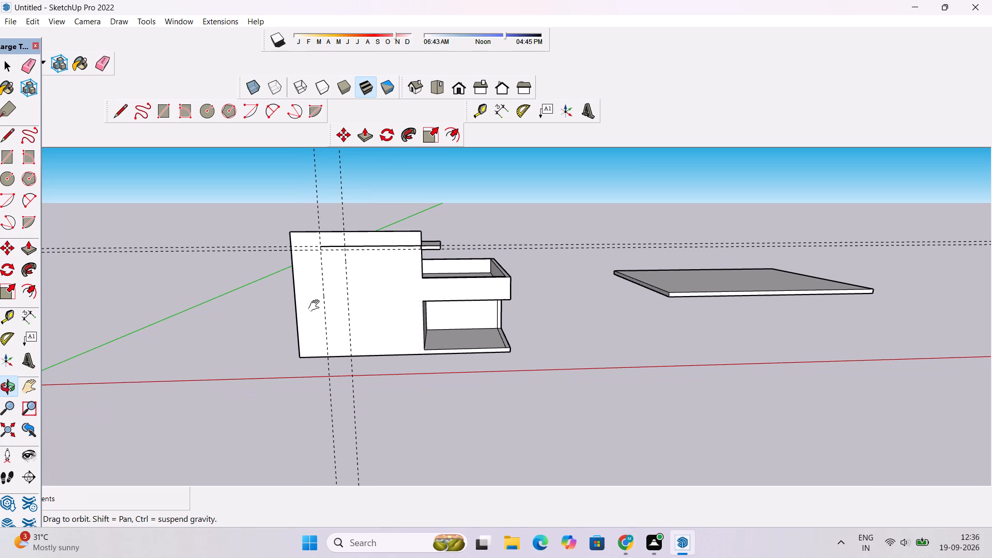
{"action": "scroll", "coordinate": [318, 307], "scroll_direction": "up", "scroll_amount": 1, "text": "shift"}
{"action": "left_click_drag", "start_coordinate": [318, 308], "coordinate": [353, 308], "text": "shift"}
{"action": "scroll", "coordinate": [353, 308], "scroll_direction": "down", "scroll_amount": 2}
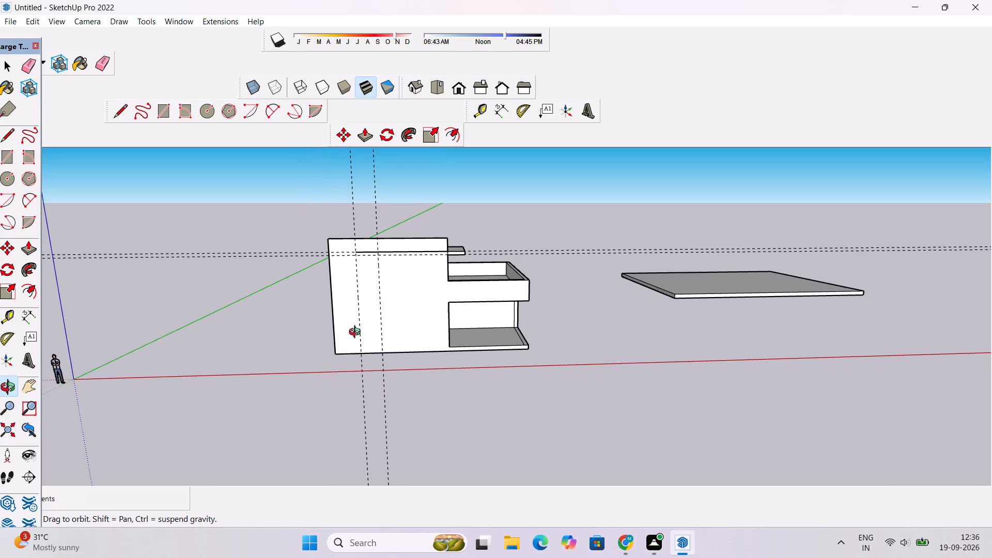
{"action": "left_click_drag", "start_coordinate": [357, 333], "coordinate": [354, 346], "text": "shift"}
{"action": "scroll", "coordinate": [354, 346], "scroll_direction": "up", "scroll_amount": 2, "text": "shift"}
{"action": "left_click_drag", "start_coordinate": [359, 334], "coordinate": [331, 348], "text": "shift"}
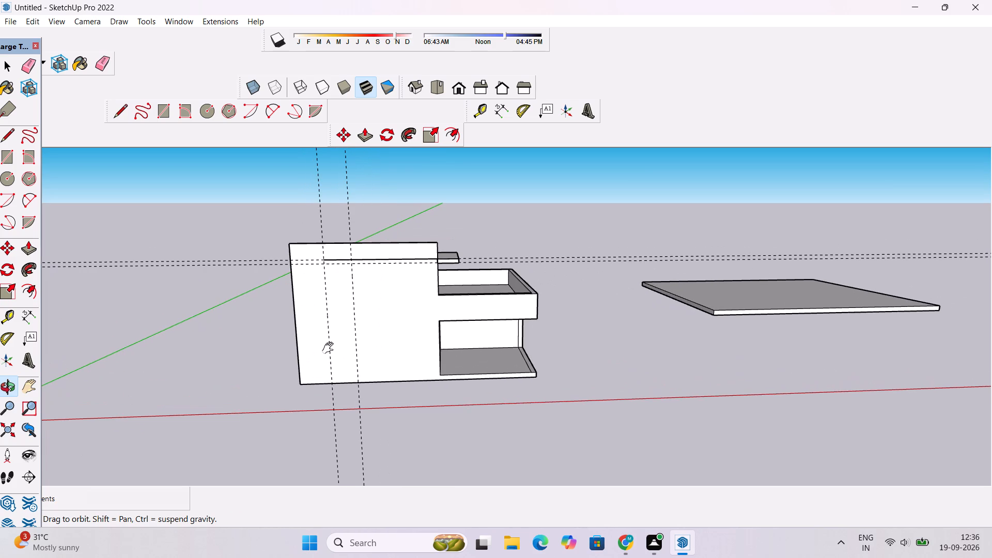
{"action": "left_click_drag", "start_coordinate": [330, 349], "coordinate": [338, 346], "text": "shift"}
{"action": "scroll", "coordinate": [338, 351], "scroll_direction": "up", "scroll_amount": 5, "text": "shift"}
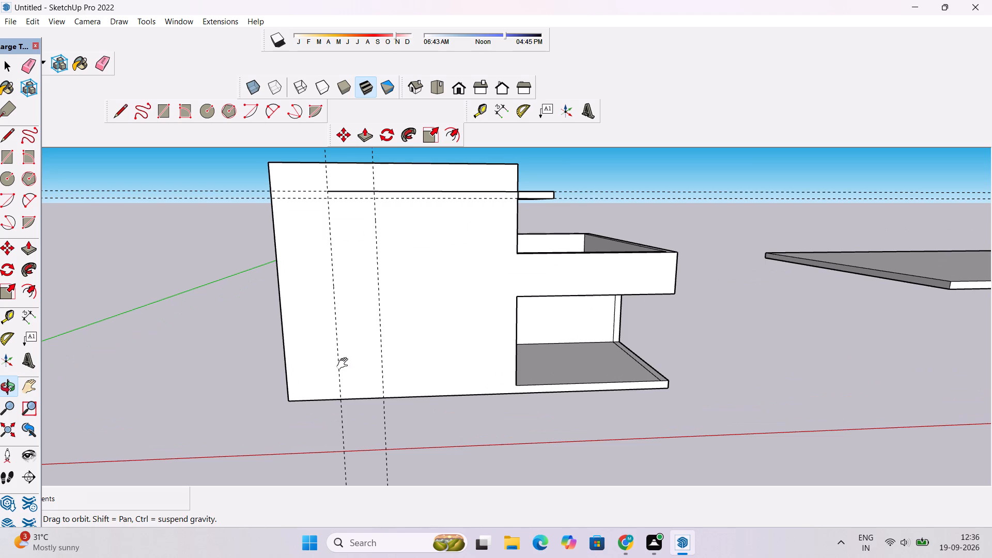
{"action": "left_click_drag", "start_coordinate": [345, 364], "coordinate": [329, 371], "text": "shift"}
{"action": "scroll", "coordinate": [326, 371], "scroll_direction": "up", "scroll_amount": 1}
Draw a 23' 3" vertical line along the farther vertical guide, from the lower horizontal guide down to the wall's bottom edge.
{"action": "key", "text": "l"}
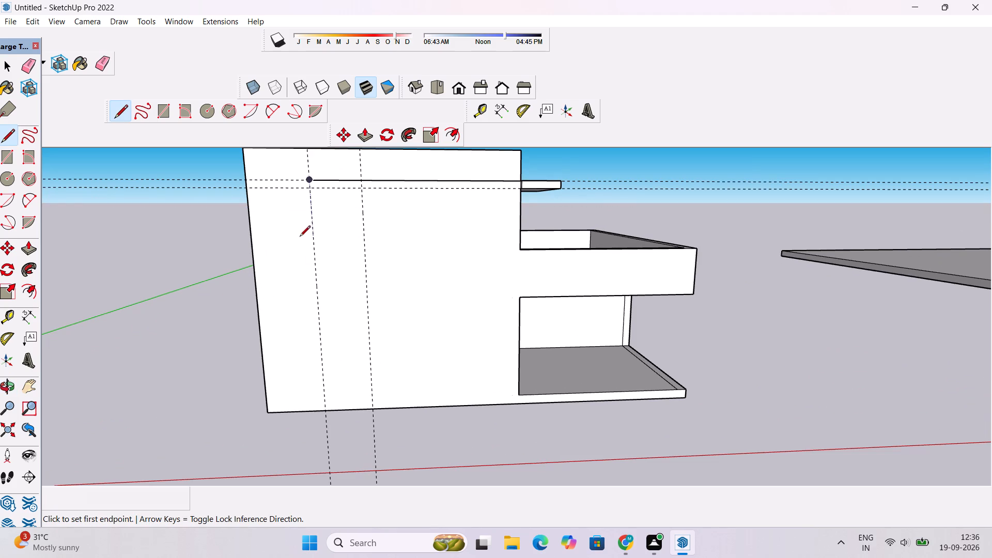
{"action": "left_click", "coordinate": [309, 189]}
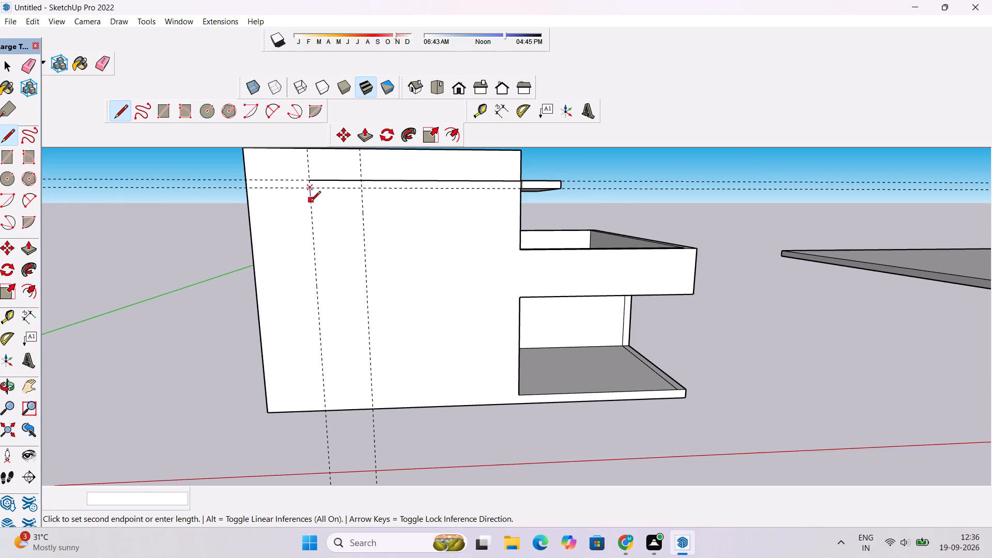
{"action": "left_click", "coordinate": [326, 412]}
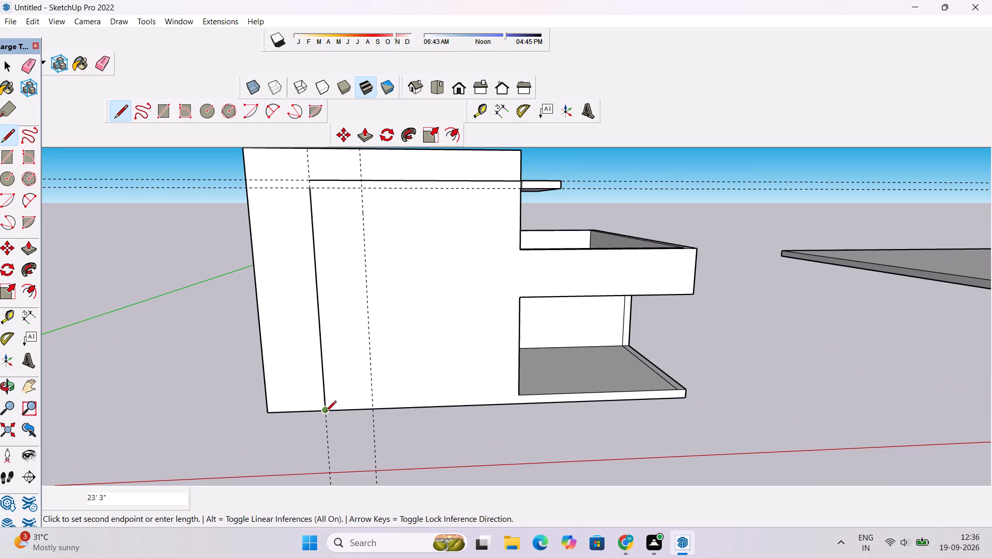
{"action": "key", "text": "space"}
Draw the 9" vertical segment joining the upper horizontal line's end to the top of the vertical line.
{"action": "type", "text": "l"}
{"action": "scroll", "coordinate": [305, 183], "scroll_direction": "up", "scroll_amount": 6}
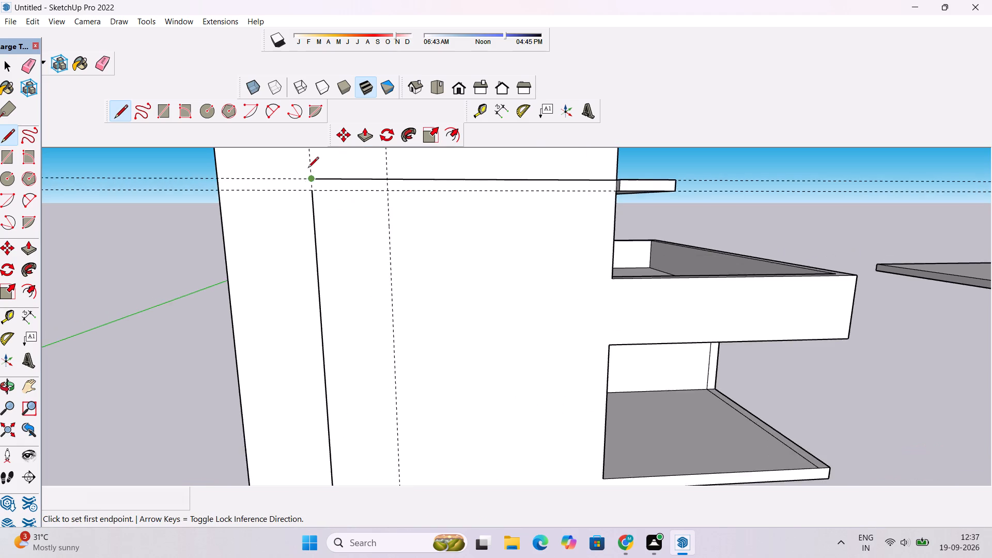
{"action": "scroll", "coordinate": [308, 168], "scroll_direction": "up", "scroll_amount": 6}
{"action": "left_click", "coordinate": [314, 193]}
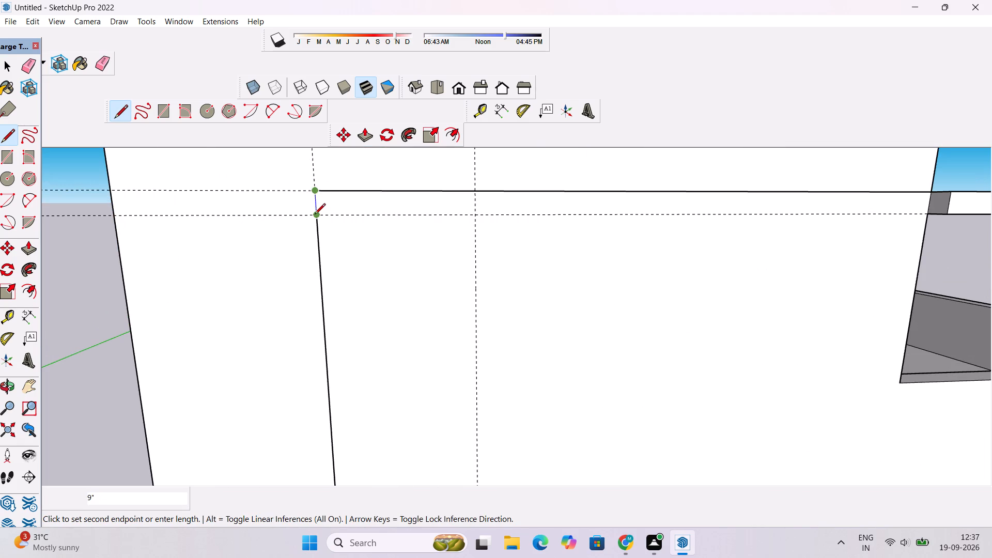
{"action": "left_click", "coordinate": [315, 215]}
Draw a line about 16' long along the lower horizontal guide, from the wall's end at the roof slab's bottom corner to the nearer vertical guide.
{"action": "scroll", "coordinate": [305, 206], "scroll_direction": "down", "scroll_amount": 11}
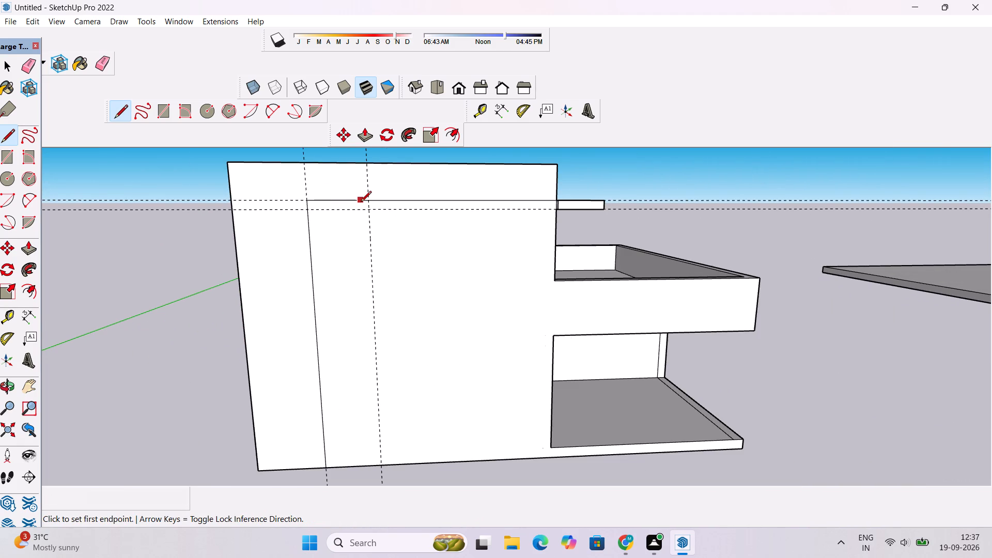
{"action": "scroll", "coordinate": [361, 203], "scroll_direction": "down", "scroll_amount": 1}
{"action": "scroll", "coordinate": [396, 263], "scroll_direction": "up", "scroll_amount": 4}
{"action": "scroll", "coordinate": [609, 187], "scroll_direction": "up", "scroll_amount": 9}
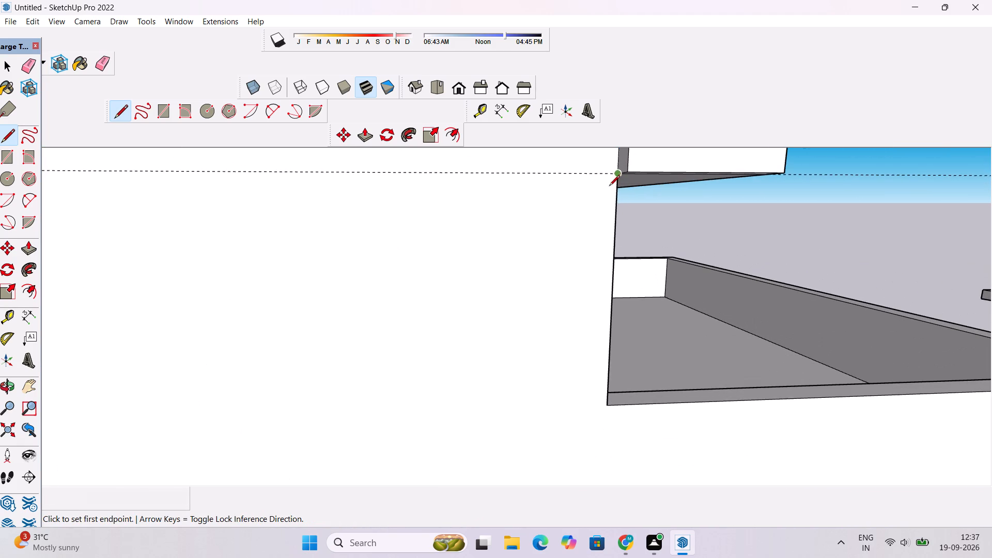
{"action": "left_click", "coordinate": [616, 177]}
{"action": "scroll", "coordinate": [598, 179], "scroll_direction": "down", "scroll_amount": 16}
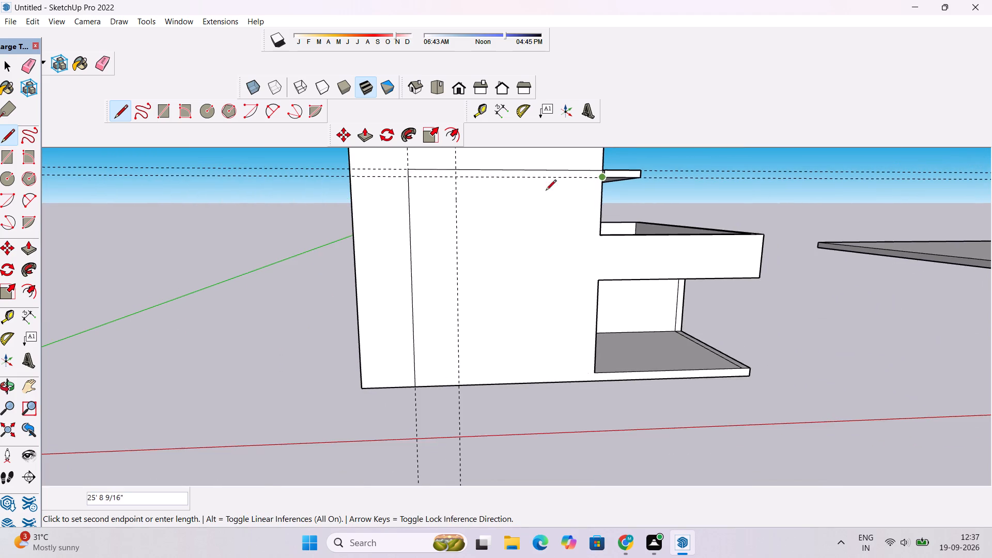
{"action": "scroll", "coordinate": [482, 180], "scroll_direction": "up", "scroll_amount": 8}
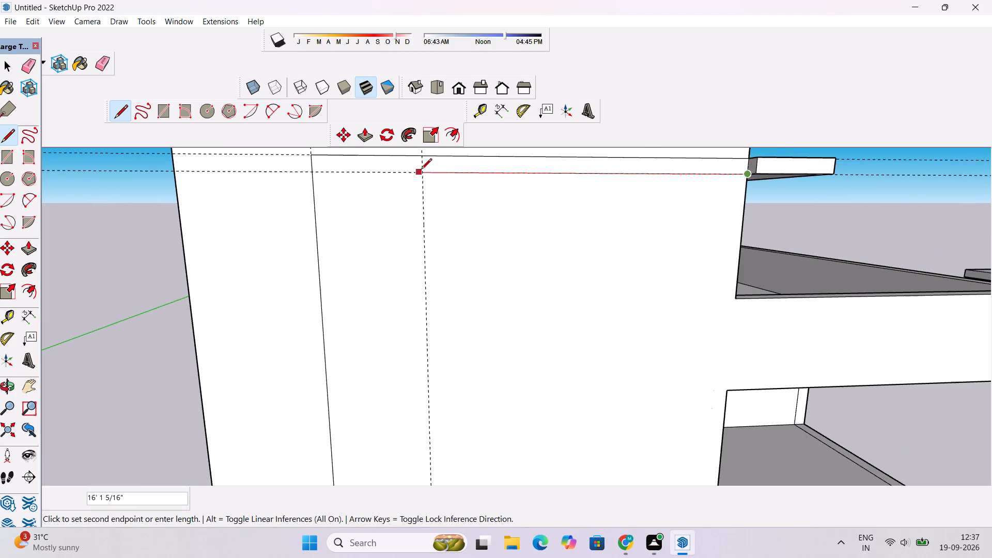
{"action": "left_click", "coordinate": [422, 171]}
Draw a vertical line down the nearer vertical guide, from the lower horizontal line's end to the wall's bottom edge.
{"action": "scroll", "coordinate": [422, 171], "scroll_direction": "down", "scroll_amount": 10}
{"action": "scroll", "coordinate": [422, 171], "scroll_direction": "up", "scroll_amount": 1}
{"action": "scroll", "coordinate": [422, 171], "scroll_direction": "down", "scroll_amount": 7}
{"action": "scroll", "coordinate": [419, 219], "scroll_direction": "up", "scroll_amount": 6}
{"action": "scroll", "coordinate": [427, 314], "scroll_direction": "up", "scroll_amount": 4}
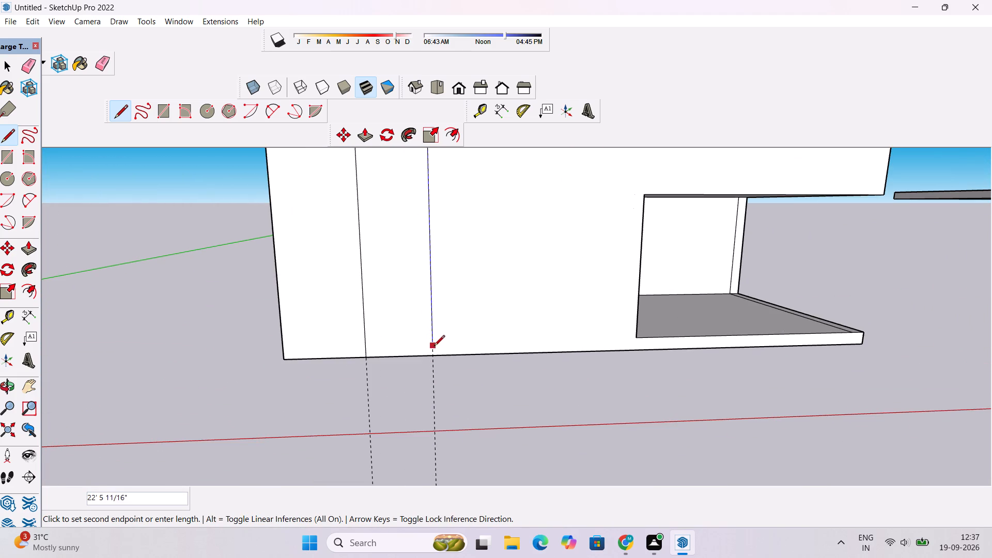
{"action": "left_click", "coordinate": [434, 357]}
Examine the L-shaped band outlined on the outer long wall's face from several angles and distances.
{"action": "key", "text": "o"}
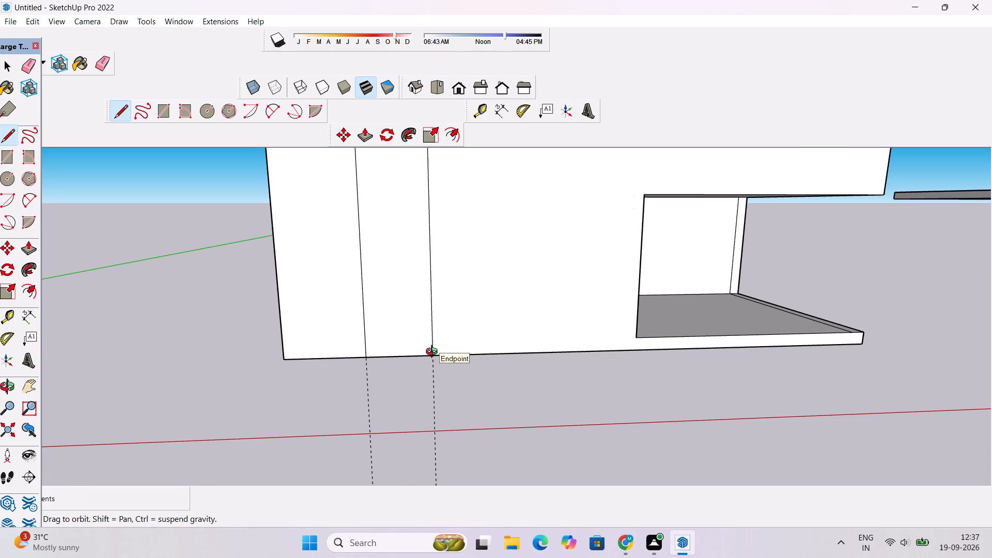
{"action": "scroll", "coordinate": [434, 353], "scroll_direction": "down", "scroll_amount": 7}
{"action": "left_click_drag", "start_coordinate": [574, 369], "coordinate": [483, 374]}
{"action": "scroll", "coordinate": [415, 357], "scroll_direction": "down", "scroll_amount": 5}
{"action": "left_click_drag", "start_coordinate": [369, 355], "coordinate": [459, 386], "text": "shift"}
{"action": "scroll", "coordinate": [464, 380], "scroll_direction": "down", "scroll_amount": 6}
{"action": "left_click_drag", "start_coordinate": [398, 374], "coordinate": [472, 382]}
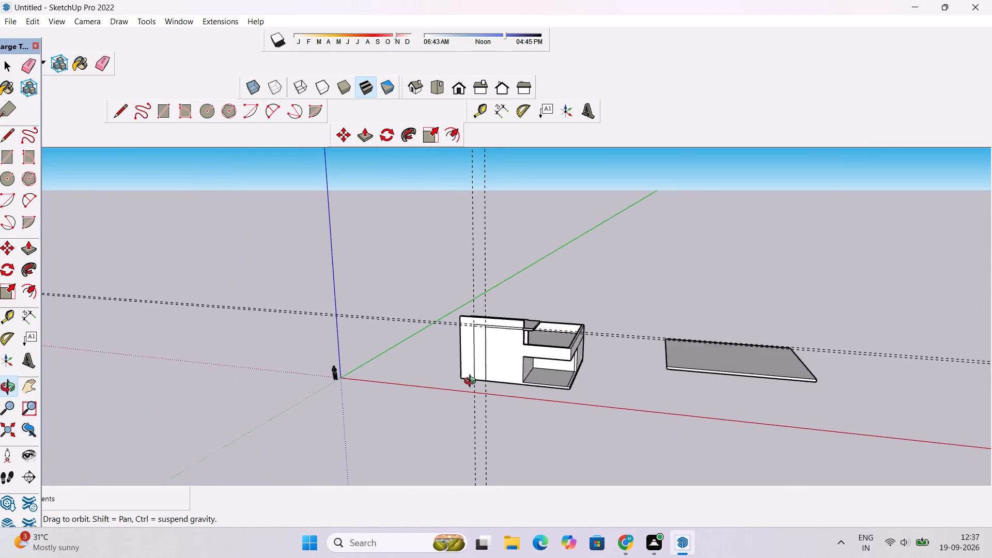
{"action": "left_click_drag", "start_coordinate": [472, 382], "coordinate": [556, 373]}
{"action": "scroll", "coordinate": [554, 341], "scroll_direction": "up", "scroll_amount": 7}
{"action": "left_click_drag", "start_coordinate": [557, 338], "coordinate": [541, 347], "text": "shift"}
{"action": "scroll", "coordinate": [541, 347], "scroll_direction": "down", "scroll_amount": 4}
{"action": "left_click_drag", "start_coordinate": [540, 354], "coordinate": [464, 375]}
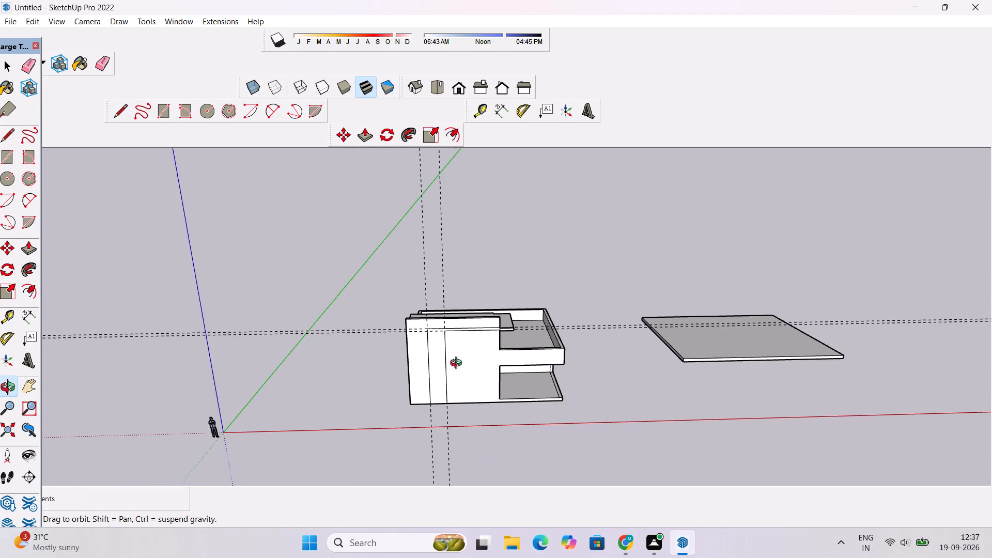
{"action": "scroll", "coordinate": [448, 349], "scroll_direction": "up", "scroll_amount": 7}
{"action": "scroll", "coordinate": [416, 332], "scroll_direction": "down", "scroll_amount": 2}
{"action": "left_click_drag", "start_coordinate": [416, 332], "coordinate": [427, 354], "text": "shift"}
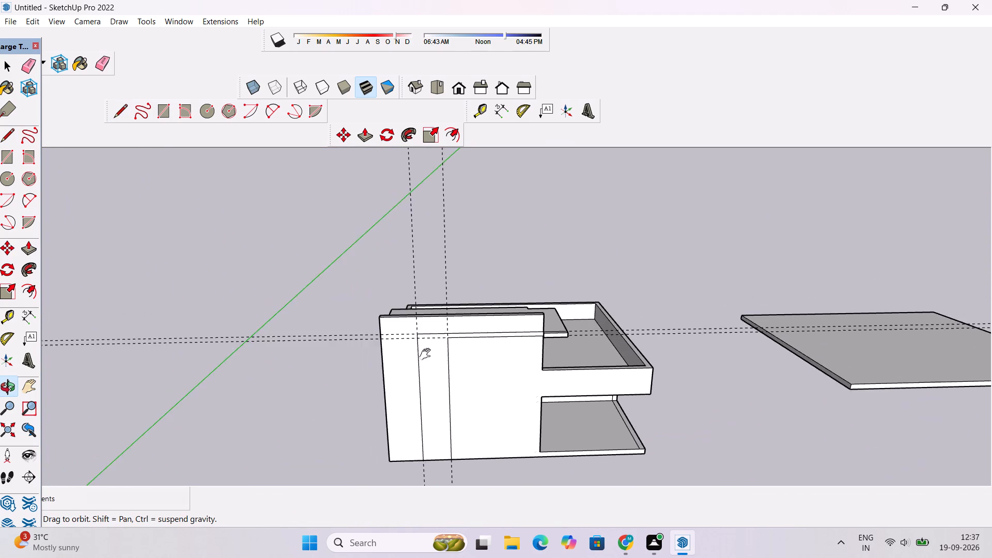
{"action": "scroll", "coordinate": [427, 354], "scroll_direction": "down", "scroll_amount": 6, "text": "shift"}
{"action": "left_click_drag", "start_coordinate": [427, 354], "coordinate": [475, 368]}
{"action": "scroll", "coordinate": [491, 342], "scroll_direction": "up", "scroll_amount": 10}
{"action": "left_click_drag", "start_coordinate": [475, 371], "coordinate": [472, 345]}
{"action": "scroll", "coordinate": [472, 345], "scroll_direction": "down", "scroll_amount": 3}
{"action": "left_click_drag", "start_coordinate": [467, 349], "coordinate": [467, 341], "text": "shift"}
{"action": "scroll", "coordinate": [467, 338], "scroll_direction": "up", "scroll_amount": 4, "text": "shift"}
{"action": "left_click_drag", "start_coordinate": [395, 353], "coordinate": [420, 342], "text": "shift"}
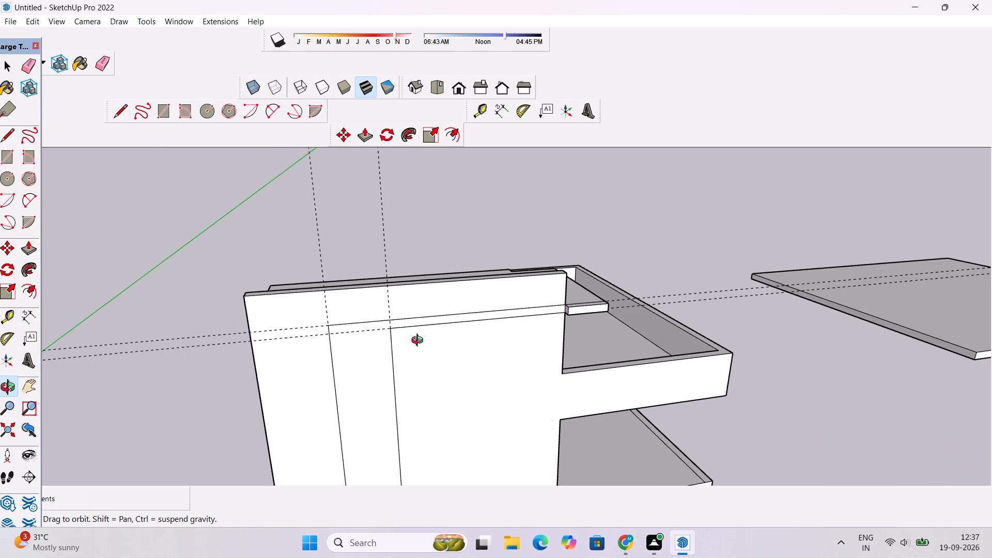
Erase the two vertical and two horizontal guides crossing the outer long wall.
{"action": "key", "text": "e"}
{"action": "left_click_drag", "start_coordinate": [402, 229], "coordinate": [300, 266]}
{"action": "left_click_drag", "start_coordinate": [216, 298], "coordinate": [213, 333]}
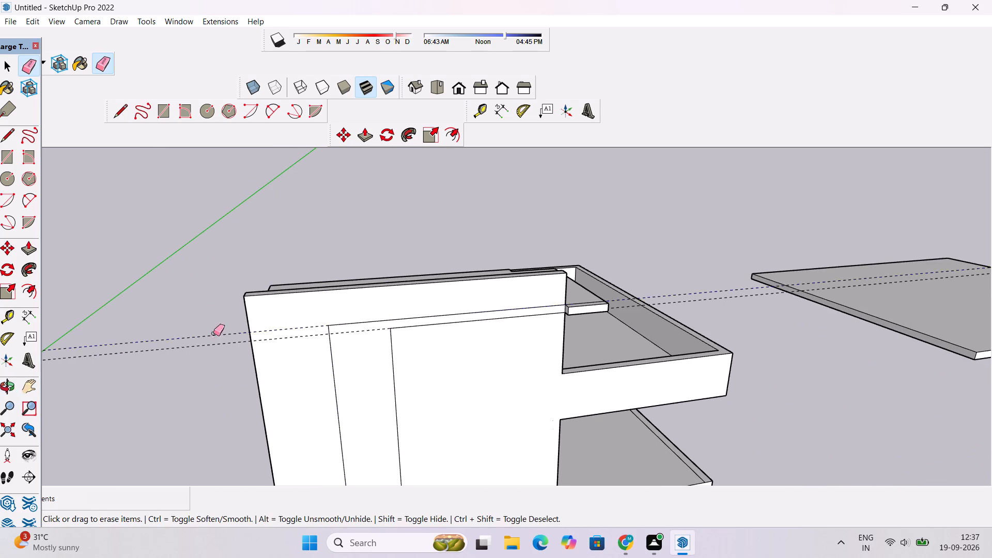
{"action": "left_click_drag", "start_coordinate": [213, 333], "coordinate": [213, 349]}
Push/Pull the L-shaped band outward from the long wall until it is flush with the roof slab's projecting edge face.
{"action": "key", "text": "p"}
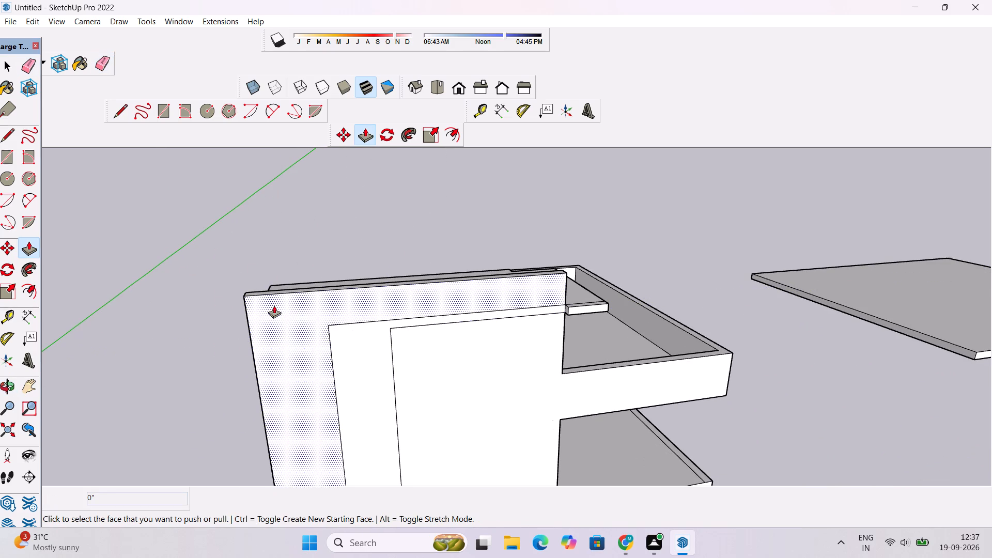
{"action": "left_click", "coordinate": [460, 315]}
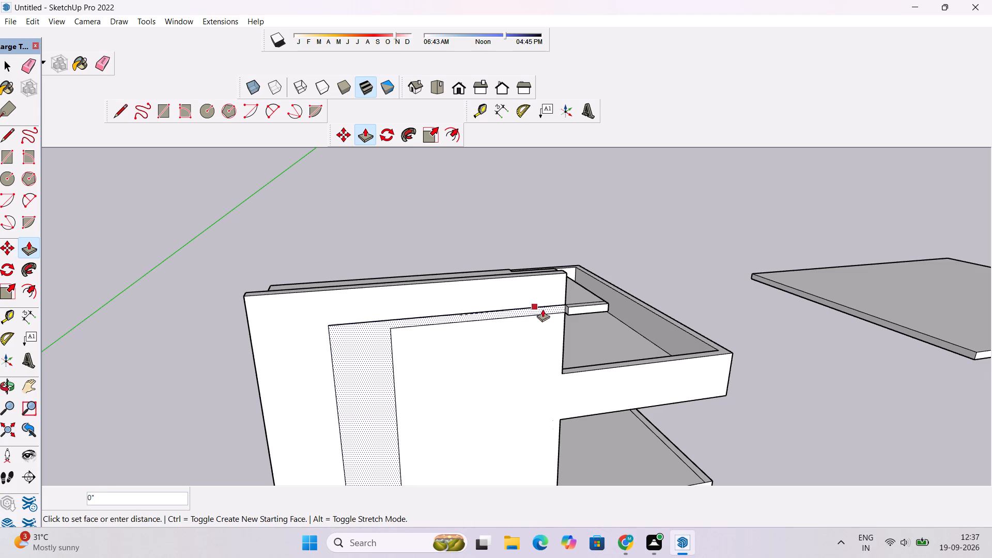
{"action": "left_click", "coordinate": [576, 312]}
Erase the seam lines between the extruded band and the roof slab on the outer face and the top surface.
{"action": "key", "text": "o"}
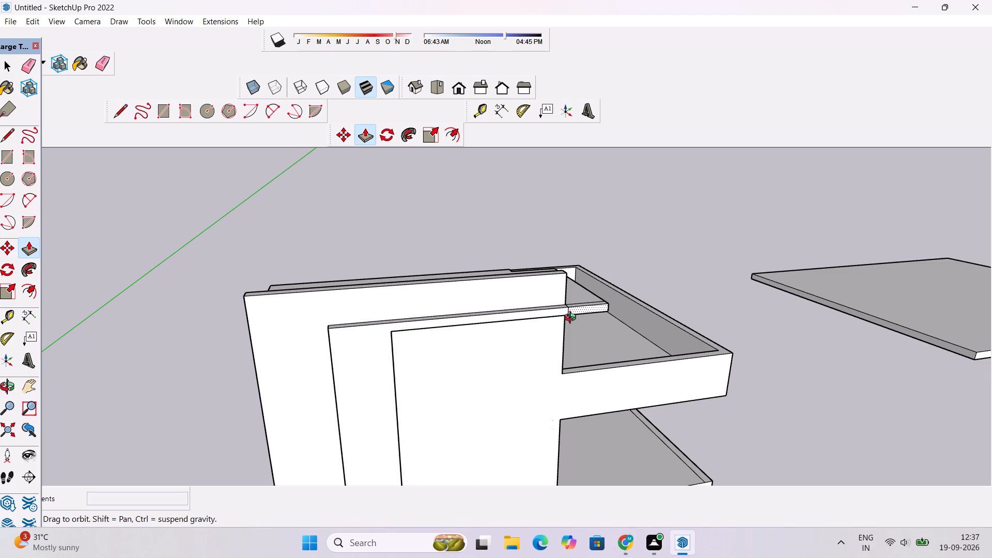
{"action": "scroll", "coordinate": [572, 318], "scroll_direction": "up", "scroll_amount": 9}
{"action": "scroll", "coordinate": [573, 310], "scroll_direction": "down", "scroll_amount": 6}
{"action": "left_click_drag", "start_coordinate": [573, 310], "coordinate": [564, 361]}
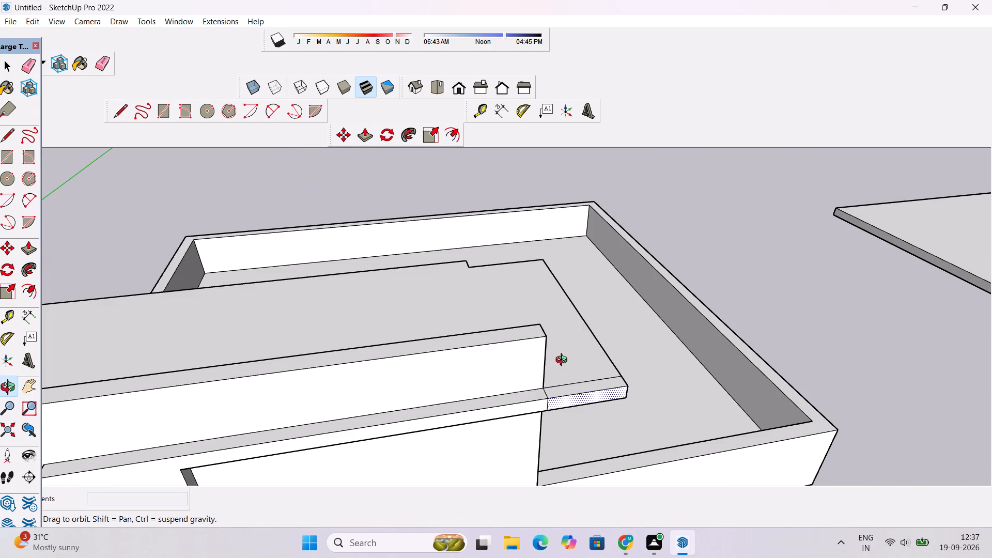
{"action": "left_click_drag", "start_coordinate": [533, 365], "coordinate": [531, 307], "text": "shift"}
{"action": "left_click_drag", "start_coordinate": [549, 356], "coordinate": [549, 293], "text": "shift"}
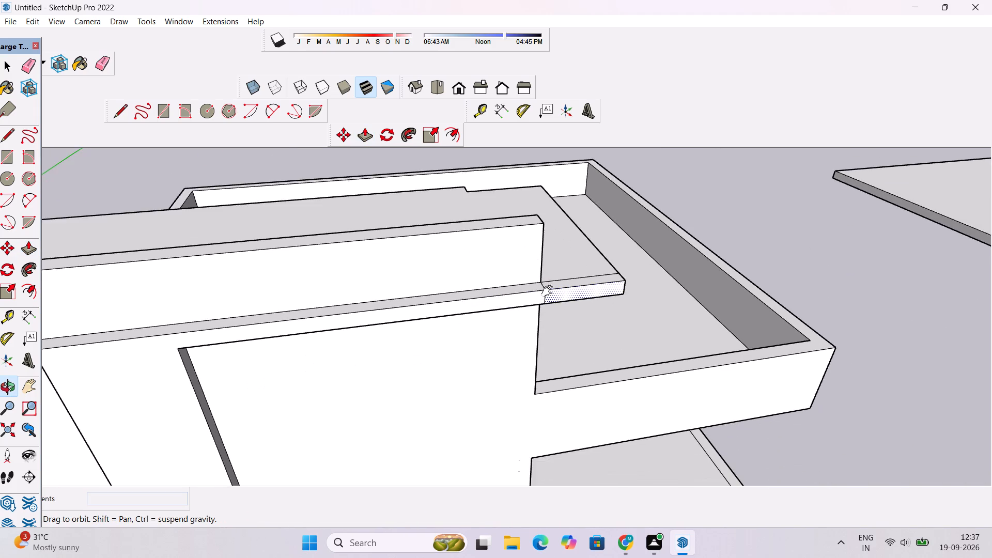
{"action": "scroll", "coordinate": [549, 291], "scroll_direction": "up", "scroll_amount": 9}
{"action": "left_click", "coordinate": [549, 291]}
{"action": "scroll", "coordinate": [546, 295], "scroll_direction": "up", "scroll_amount": 2}
{"action": "key", "text": "e"}
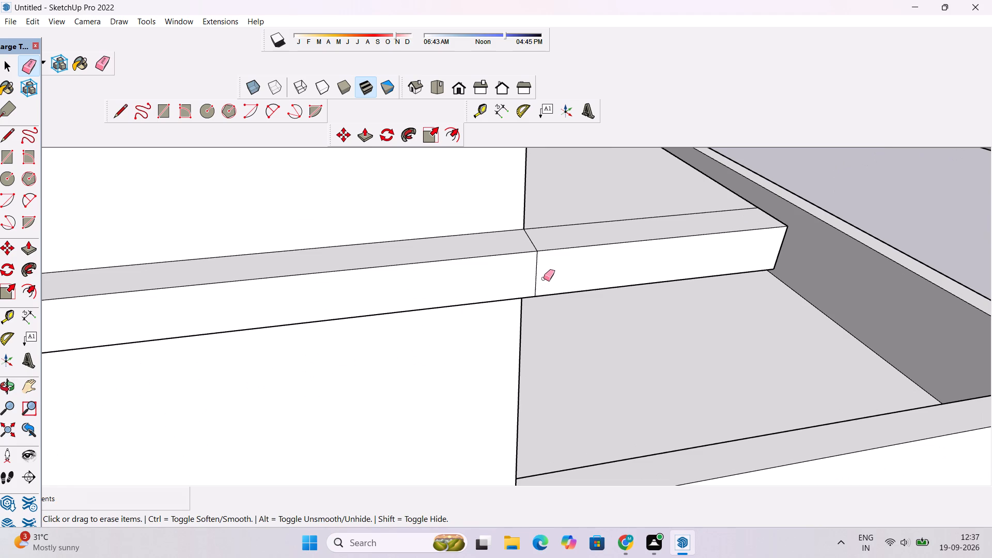
{"action": "left_click_drag", "start_coordinate": [545, 274], "coordinate": [537, 277]}
{"action": "left_click_drag", "start_coordinate": [540, 239], "coordinate": [533, 248]}
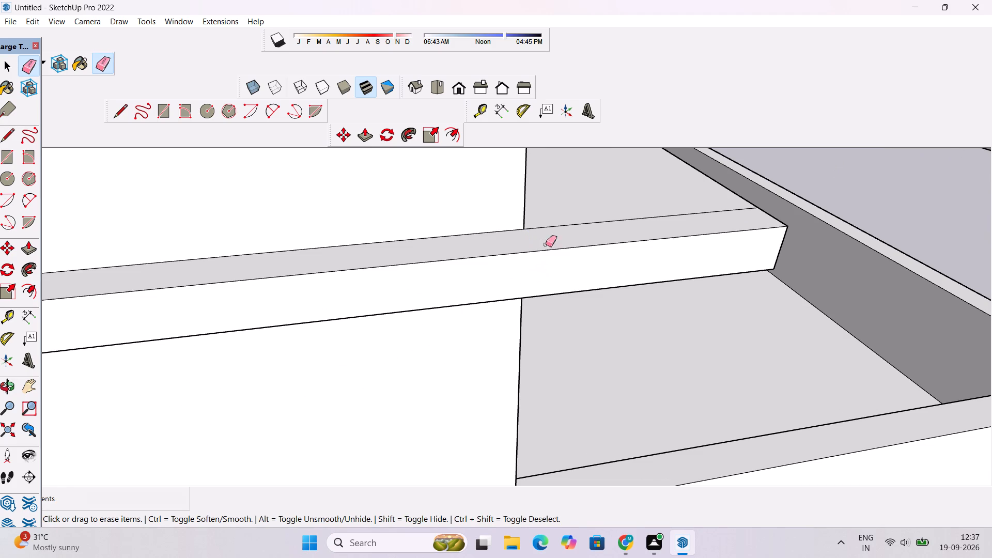
{"action": "left_click_drag", "start_coordinate": [584, 214], "coordinate": [584, 223]}
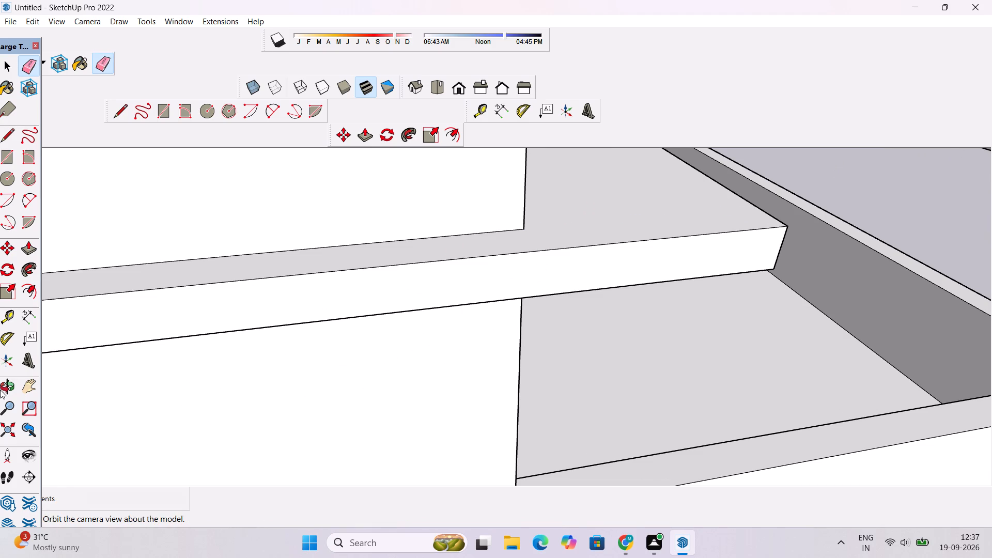
Erase the seam lines between the extruded band and the roof slab on the slab's underside.
{"action": "left_click", "coordinate": [6, 390]}
{"action": "left_click_drag", "start_coordinate": [215, 374], "coordinate": [209, 331]}
{"action": "scroll", "coordinate": [209, 327], "scroll_direction": "down", "scroll_amount": 9}
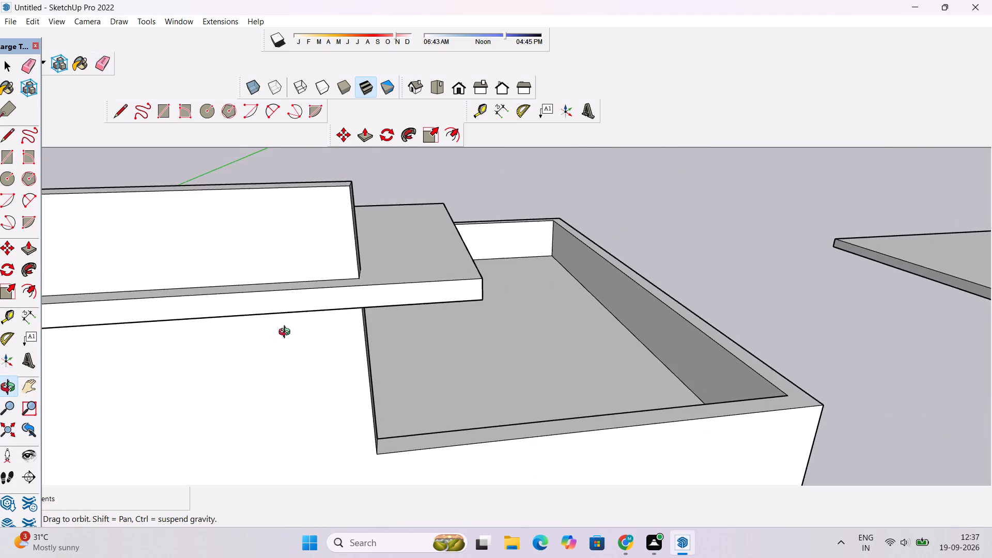
{"action": "left_click_drag", "start_coordinate": [309, 314], "coordinate": [328, 223]}
{"action": "scroll", "coordinate": [348, 219], "scroll_direction": "up", "scroll_amount": 4}
{"action": "left_click_drag", "start_coordinate": [320, 278], "coordinate": [362, 182]}
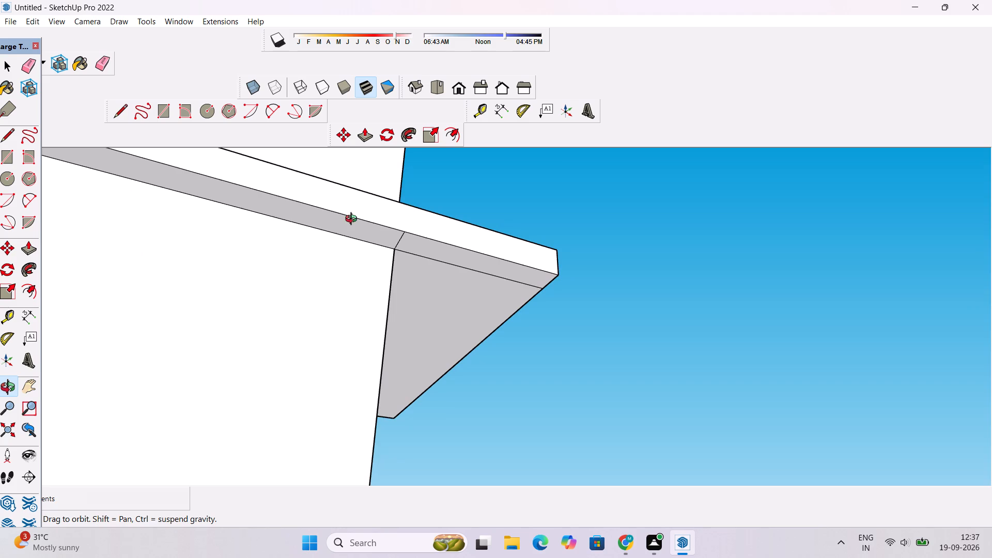
{"action": "left_click_drag", "start_coordinate": [353, 220], "coordinate": [293, 230]}
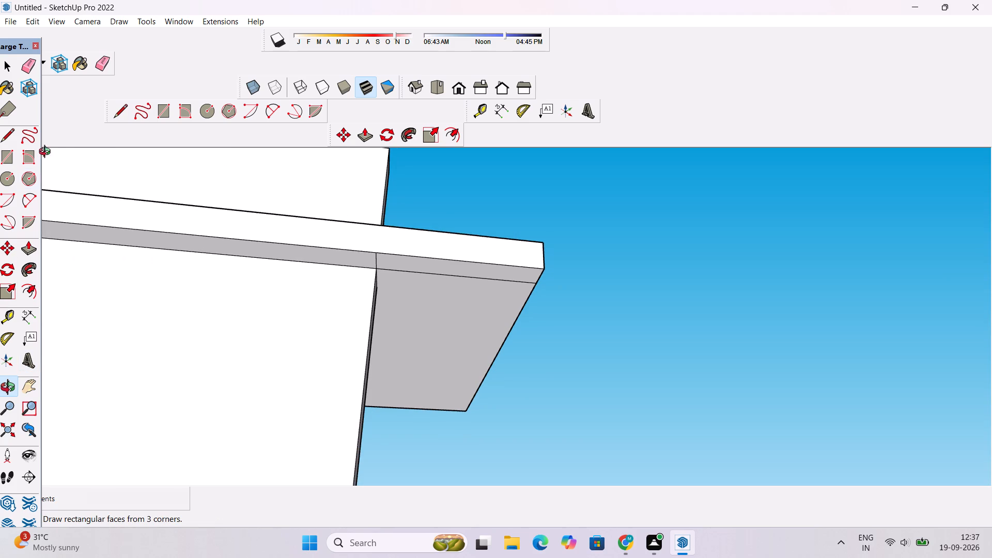
{"action": "left_click", "coordinate": [103, 67]}
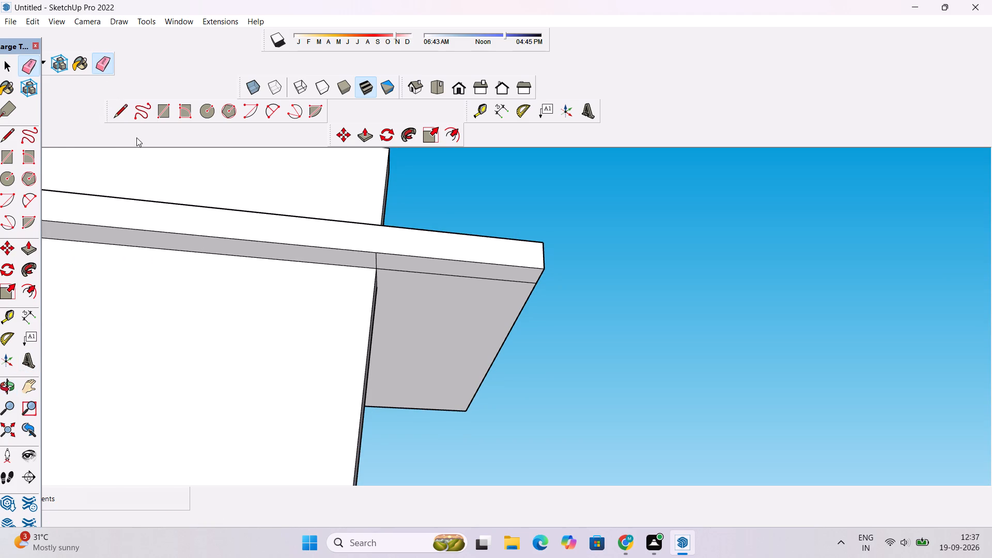
{"action": "scroll", "coordinate": [138, 138], "scroll_direction": "down", "scroll_amount": 3}
{"action": "scroll", "coordinate": [306, 252], "scroll_direction": "up", "scroll_amount": 3}
{"action": "scroll", "coordinate": [365, 243], "scroll_direction": "up", "scroll_amount": 4}
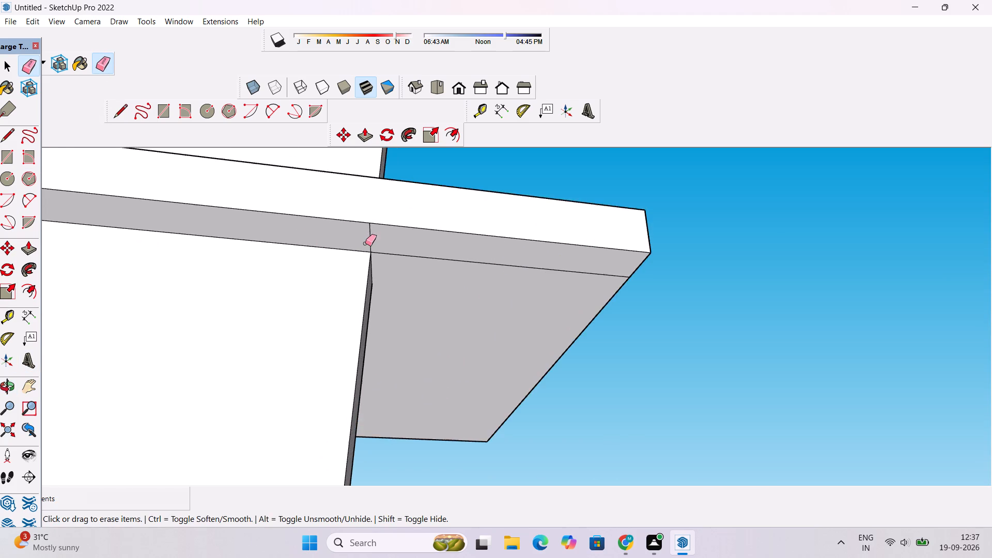
{"action": "scroll", "coordinate": [375, 238], "scroll_direction": "up", "scroll_amount": 4}
{"action": "left_click_drag", "start_coordinate": [375, 224], "coordinate": [365, 240]}
{"action": "left_click_drag", "start_coordinate": [414, 251], "coordinate": [415, 266]}
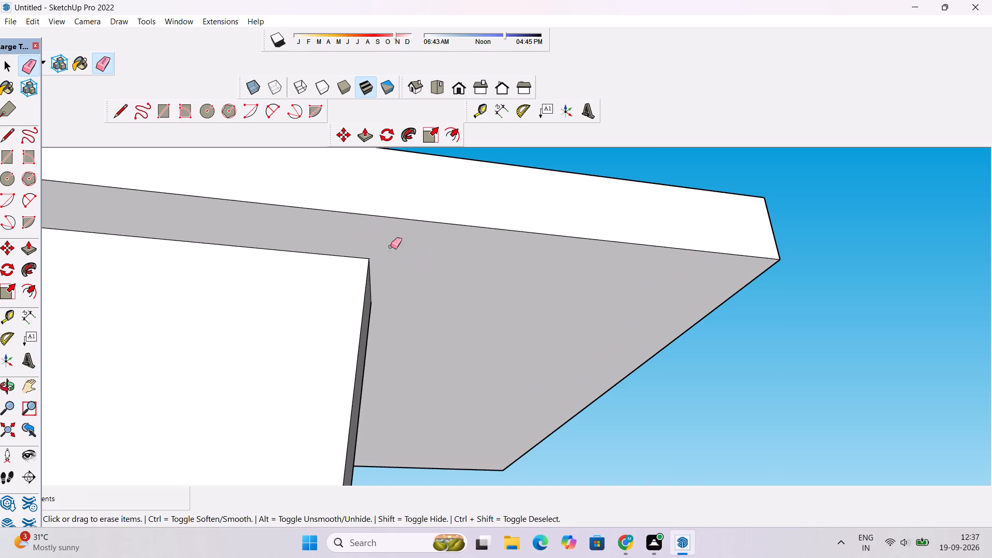
Erase the short vertical seam line on the end face of the roof slab overhang.
{"action": "scroll", "coordinate": [275, 223], "scroll_direction": "down", "scroll_amount": 8}
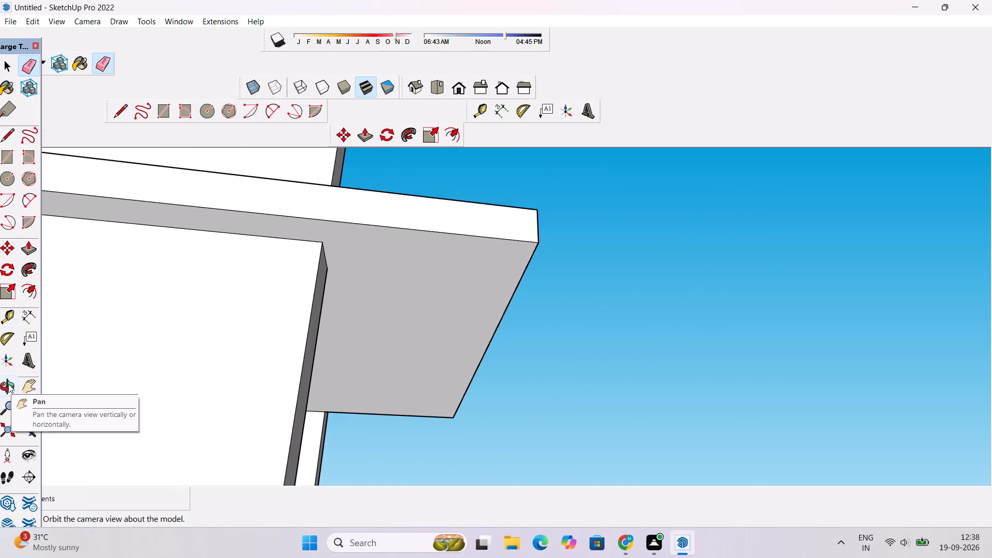
{"action": "left_click", "coordinate": [8, 384]}
{"action": "scroll", "coordinate": [309, 286], "scroll_direction": "down", "scroll_amount": 4}
{"action": "left_click_drag", "start_coordinate": [371, 272], "coordinate": [239, 293]}
{"action": "scroll", "coordinate": [199, 293], "scroll_direction": "down", "scroll_amount": 4}
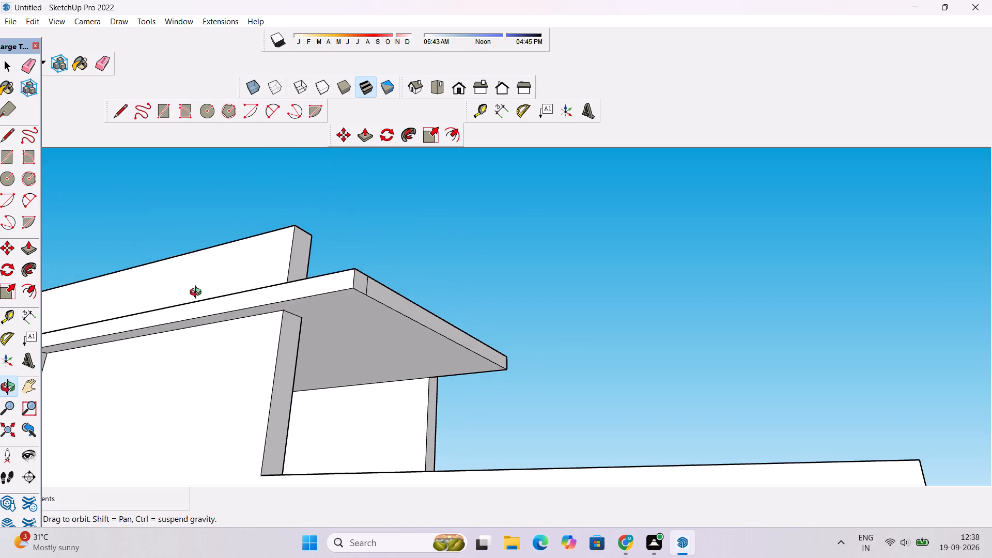
{"action": "left_click_drag", "start_coordinate": [400, 278], "coordinate": [303, 315]}
{"action": "scroll", "coordinate": [358, 346], "scroll_direction": "up", "scroll_amount": 5}
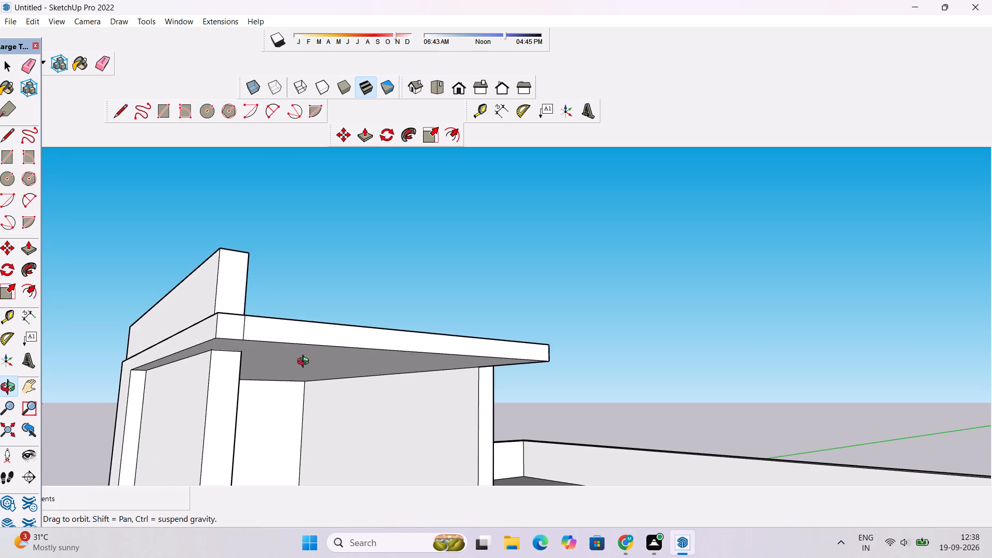
{"action": "scroll", "coordinate": [296, 365], "scroll_direction": "up", "scroll_amount": 4}
{"action": "scroll", "coordinate": [213, 339], "scroll_direction": "up", "scroll_amount": 1}
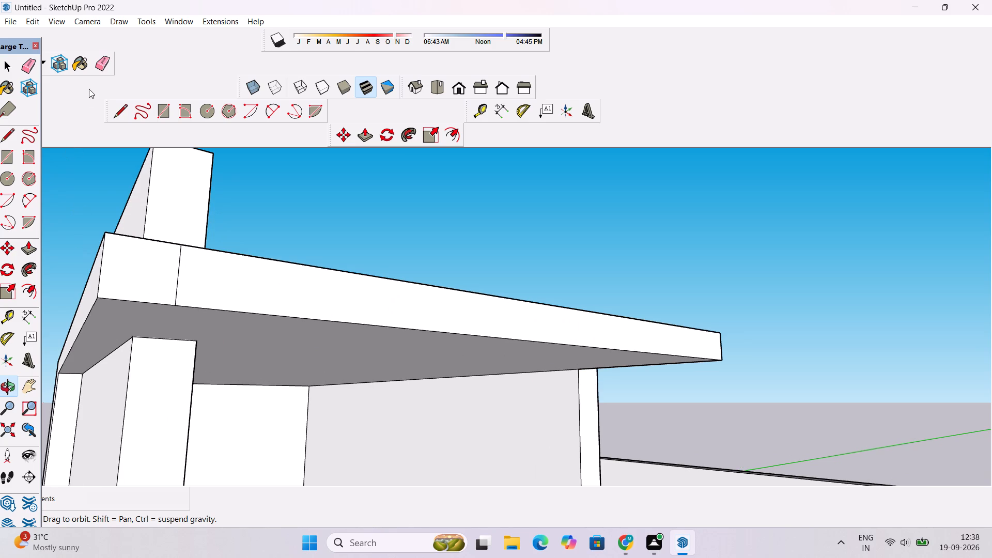
{"action": "left_click", "coordinate": [102, 64]}
{"action": "left_click_drag", "start_coordinate": [167, 262], "coordinate": [183, 273]}
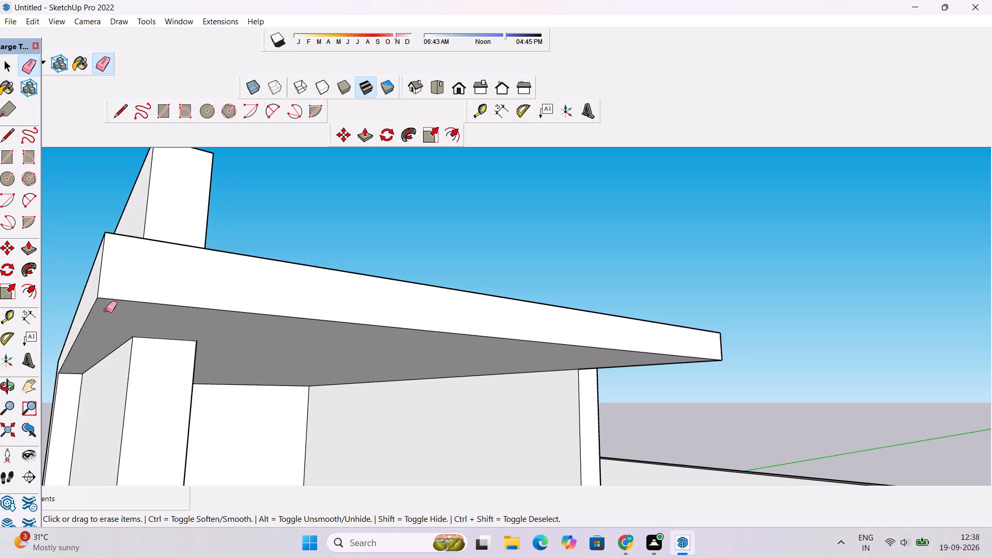
Examine the whole building with its projecting L-shaped band from below, above and the front.
{"action": "left_click", "coordinate": [9, 388]}
{"action": "scroll", "coordinate": [219, 293], "scroll_direction": "down", "scroll_amount": 10}
{"action": "left_click_drag", "start_coordinate": [153, 327], "coordinate": [202, 331]}
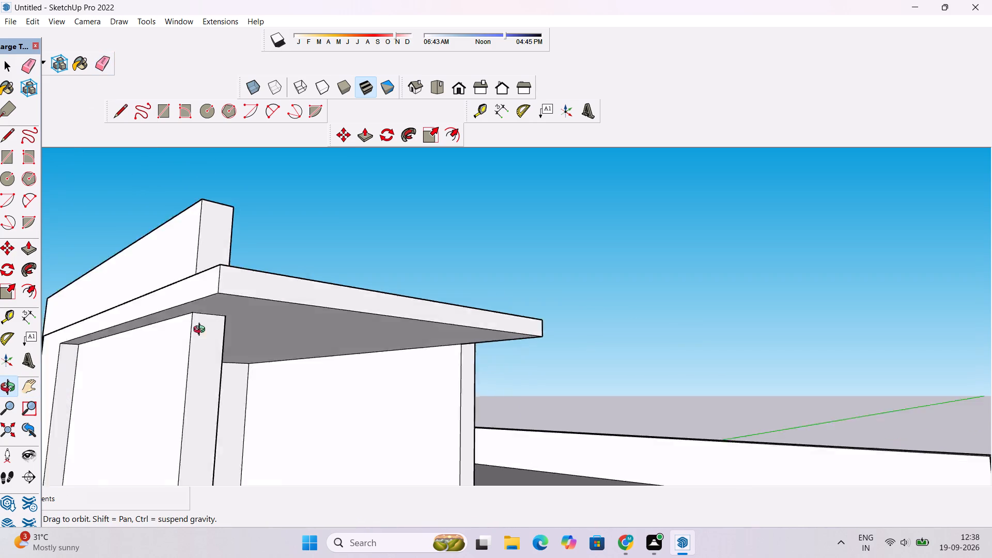
{"action": "left_click_drag", "start_coordinate": [202, 331], "coordinate": [318, 327]}
{"action": "scroll", "coordinate": [329, 320], "scroll_direction": "down", "scroll_amount": 9}
{"action": "scroll", "coordinate": [226, 320], "scroll_direction": "down", "scroll_amount": 13}
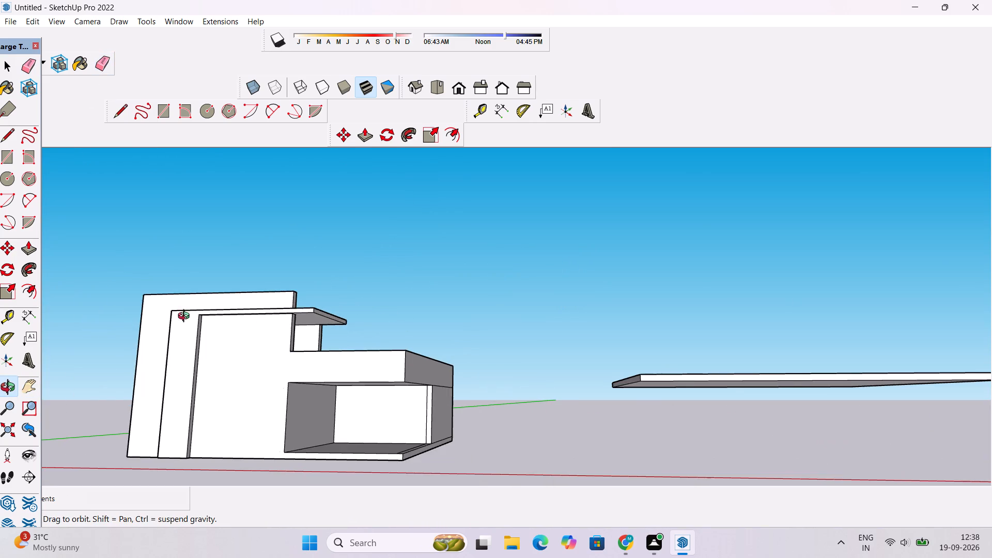
{"action": "scroll", "coordinate": [133, 321], "scroll_direction": "up", "scroll_amount": 6}
{"action": "scroll", "coordinate": [133, 321], "scroll_direction": "down", "scroll_amount": 6}
{"action": "scroll", "coordinate": [133, 321], "scroll_direction": "up", "scroll_amount": 1}
{"action": "scroll", "coordinate": [133, 321], "scroll_direction": "down", "scroll_amount": 1}
{"action": "left_click_drag", "start_coordinate": [133, 321], "coordinate": [179, 362]}
{"action": "scroll", "coordinate": [187, 358], "scroll_direction": "down", "scroll_amount": 2}
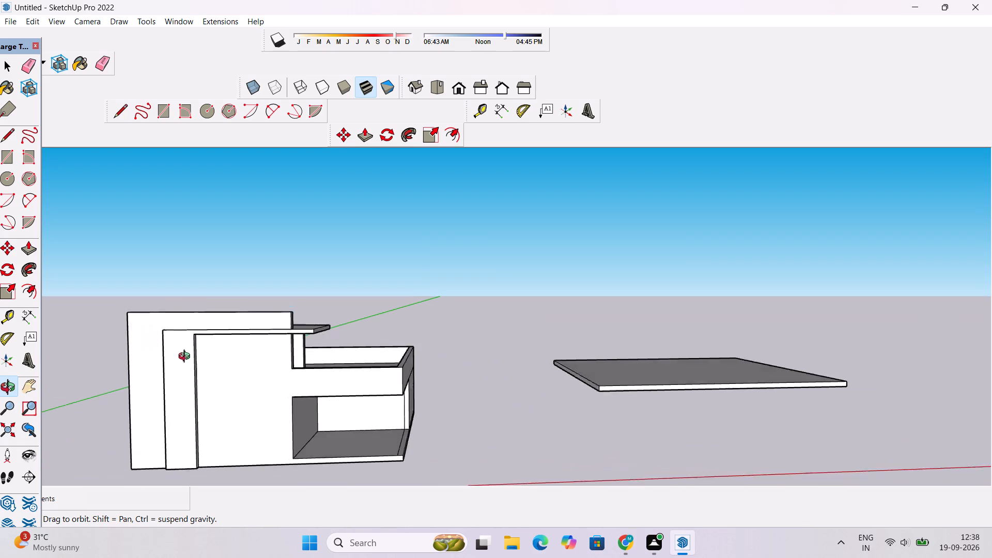
{"action": "scroll", "coordinate": [187, 358], "scroll_direction": "down", "scroll_amount": 5}
{"action": "scroll", "coordinate": [189, 355], "scroll_direction": "up", "scroll_amount": 1}
{"action": "scroll", "coordinate": [189, 355], "scroll_direction": "down", "scroll_amount": 4}
{"action": "left_click_drag", "start_coordinate": [217, 394], "coordinate": [252, 404]}
{"action": "scroll", "coordinate": [249, 395], "scroll_direction": "down", "scroll_amount": 5}
{"action": "left_click_drag", "start_coordinate": [326, 383], "coordinate": [128, 396]}
{"action": "scroll", "coordinate": [321, 379], "scroll_direction": "up", "scroll_amount": 5}
{"action": "scroll", "coordinate": [400, 317], "scroll_direction": "up", "scroll_amount": 5}
{"action": "left_click_drag", "start_coordinate": [403, 342], "coordinate": [399, 413]}
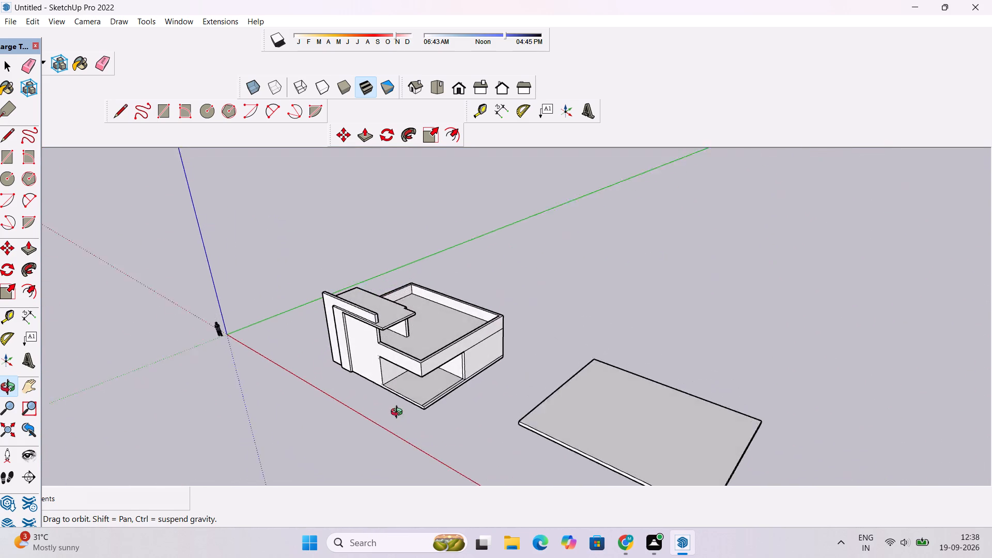
{"action": "left_click_drag", "start_coordinate": [399, 413], "coordinate": [466, 395]}
{"action": "scroll", "coordinate": [464, 370], "scroll_direction": "down", "scroll_amount": 4}
{"action": "left_click_drag", "start_coordinate": [397, 367], "coordinate": [496, 275]}
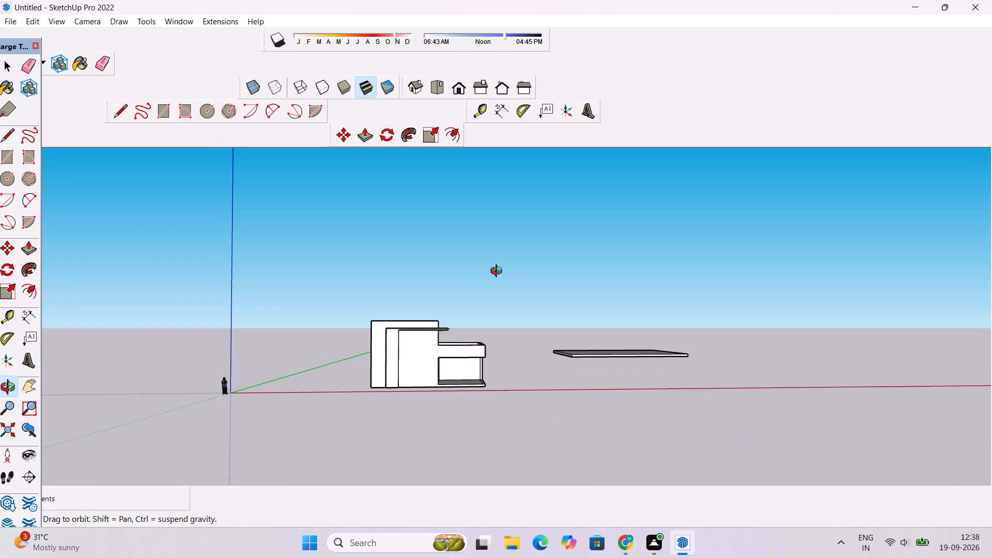
Examine the building's outer long side with its L-shaped band and lower parapeted wing from above and below.
{"action": "scroll", "coordinate": [395, 359], "scroll_direction": "up", "scroll_amount": 5}
{"action": "scroll", "coordinate": [433, 335], "scroll_direction": "up", "scroll_amount": 5}
{"action": "left_click_drag", "start_coordinate": [433, 334], "coordinate": [422, 387]}
{"action": "scroll", "coordinate": [422, 387], "scroll_direction": "down", "scroll_amount": 1}
{"action": "left_click_drag", "start_coordinate": [418, 395], "coordinate": [409, 353], "text": "shift"}
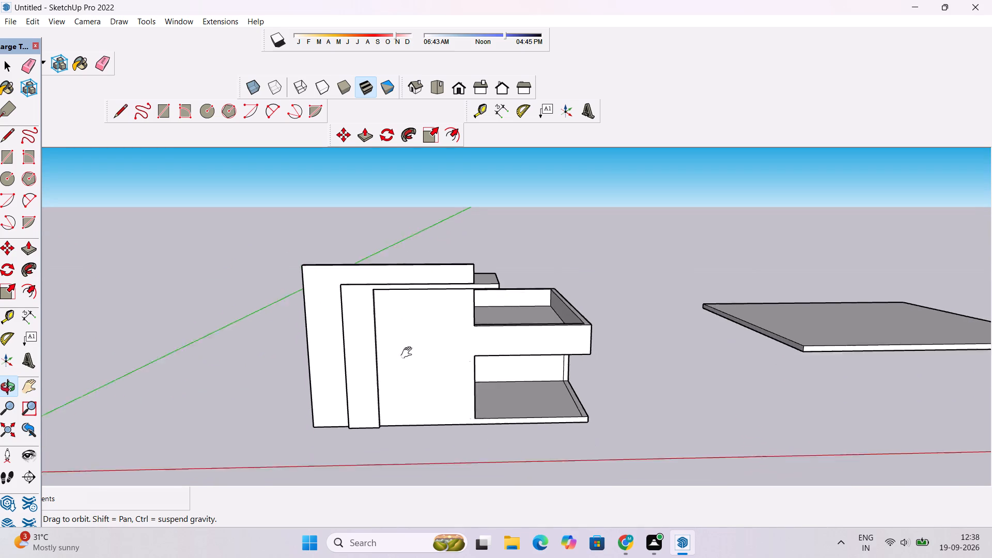
{"action": "left_click_drag", "start_coordinate": [409, 353], "coordinate": [406, 328], "text": "shift"}
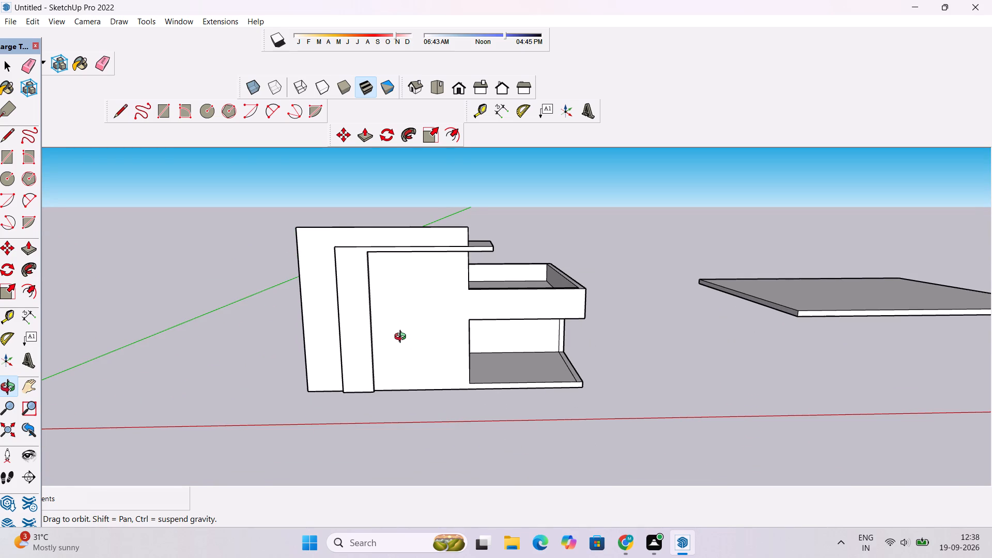
{"action": "scroll", "coordinate": [402, 338], "scroll_direction": "down", "scroll_amount": 5}
{"action": "left_click_drag", "start_coordinate": [425, 386], "coordinate": [436, 347]}
{"action": "scroll", "coordinate": [437, 346], "scroll_direction": "up", "scroll_amount": 2}
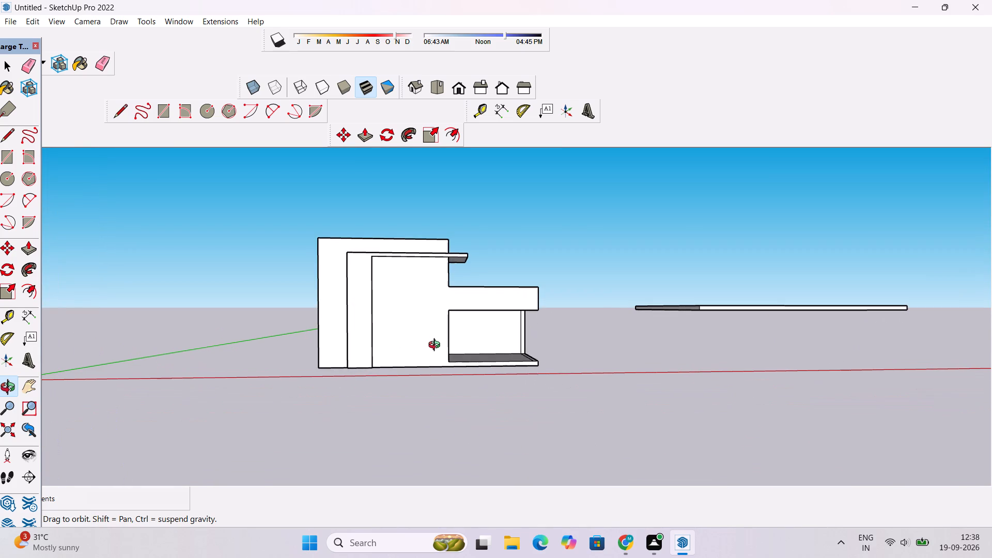
{"action": "scroll", "coordinate": [437, 346], "scroll_direction": "up", "scroll_amount": 3}
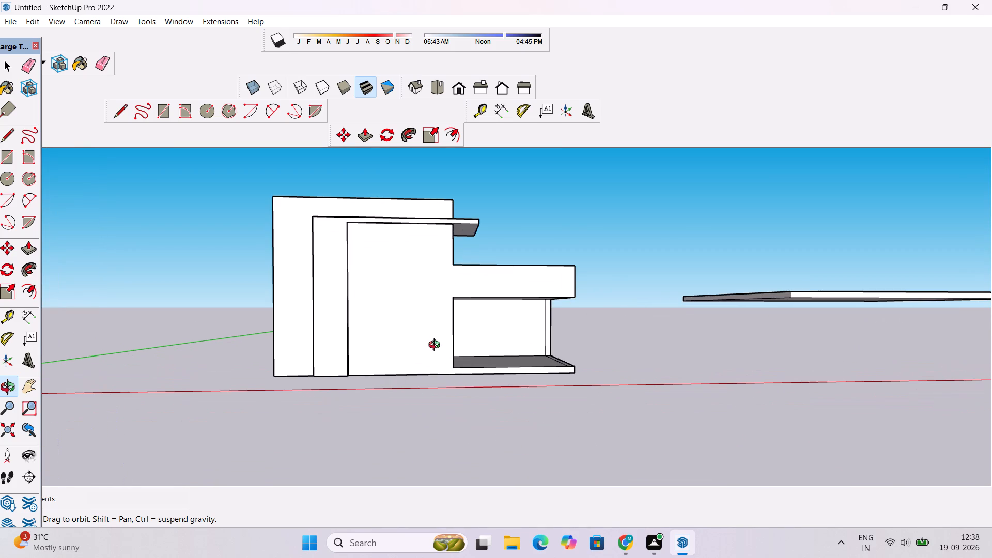
{"action": "scroll", "coordinate": [437, 346], "scroll_direction": "down", "scroll_amount": 2}
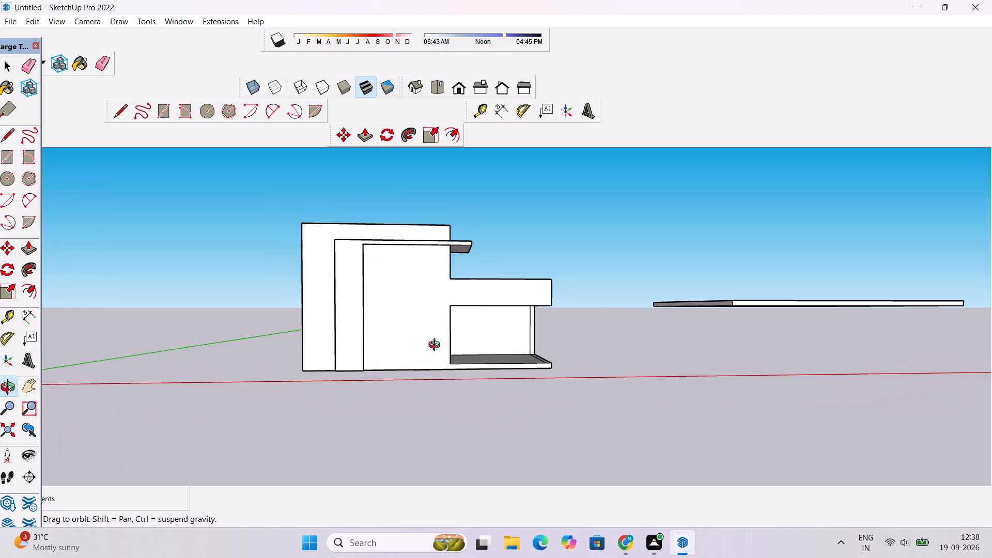
{"action": "scroll", "coordinate": [437, 346], "scroll_direction": "down", "scroll_amount": 2}
{"action": "left_click_drag", "start_coordinate": [464, 350], "coordinate": [469, 377]}
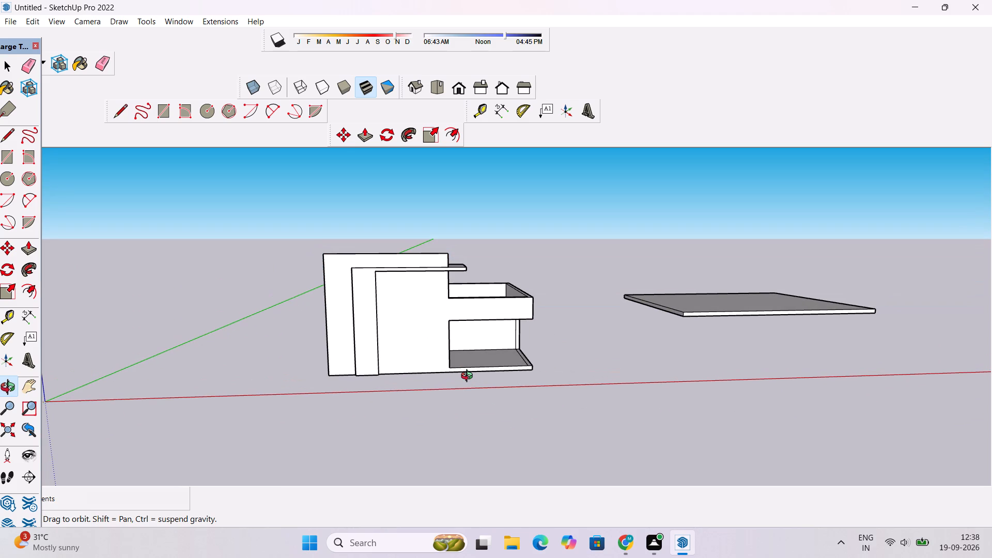
{"action": "scroll", "coordinate": [469, 377], "scroll_direction": "up", "scroll_amount": 2}
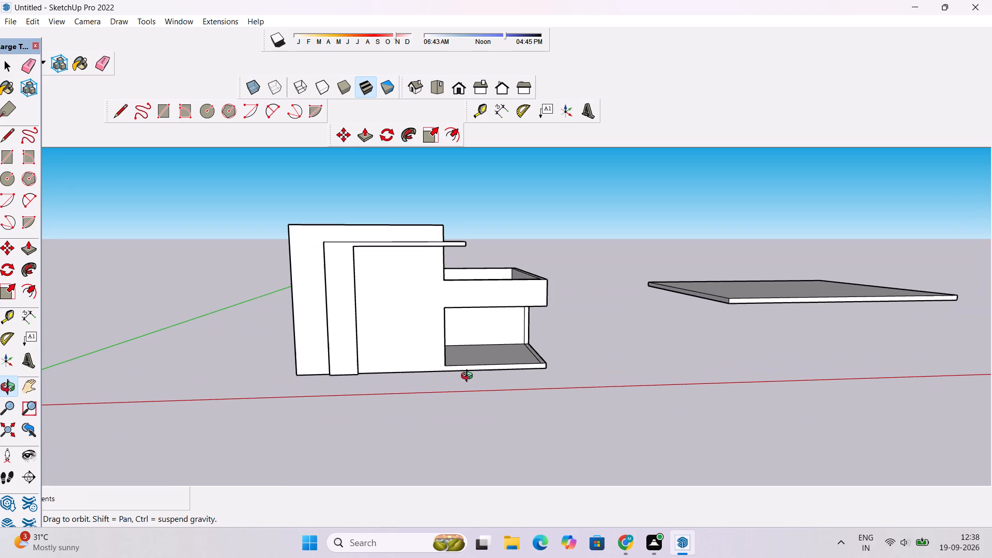
{"action": "scroll", "coordinate": [469, 377], "scroll_direction": "down", "scroll_amount": 2}
{"action": "left_click_drag", "start_coordinate": [472, 363], "coordinate": [458, 291]}
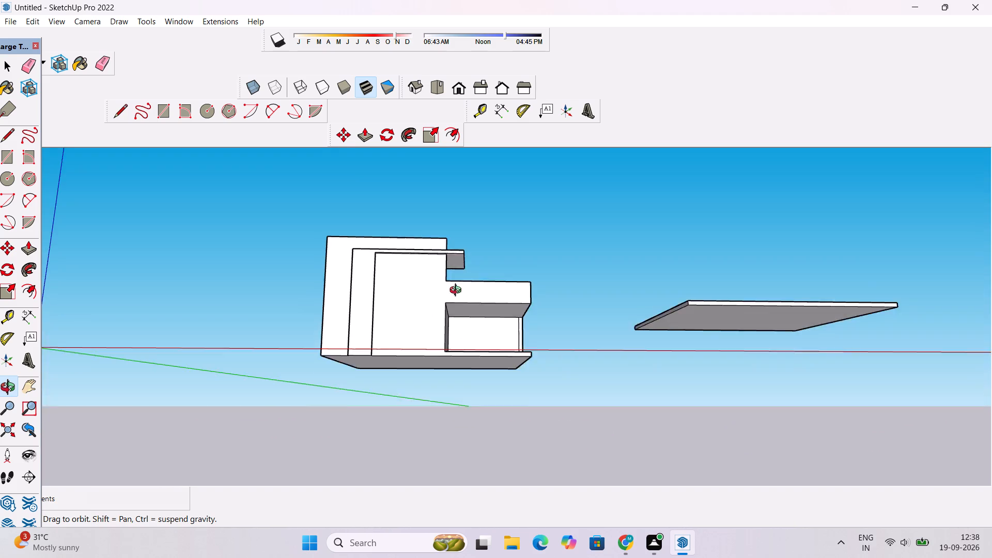
{"action": "left_click_drag", "start_coordinate": [458, 291], "coordinate": [458, 287]}
{"action": "scroll", "coordinate": [479, 297], "scroll_direction": "up", "scroll_amount": 4}
{"action": "scroll", "coordinate": [478, 303], "scroll_direction": "down", "scroll_amount": 3}
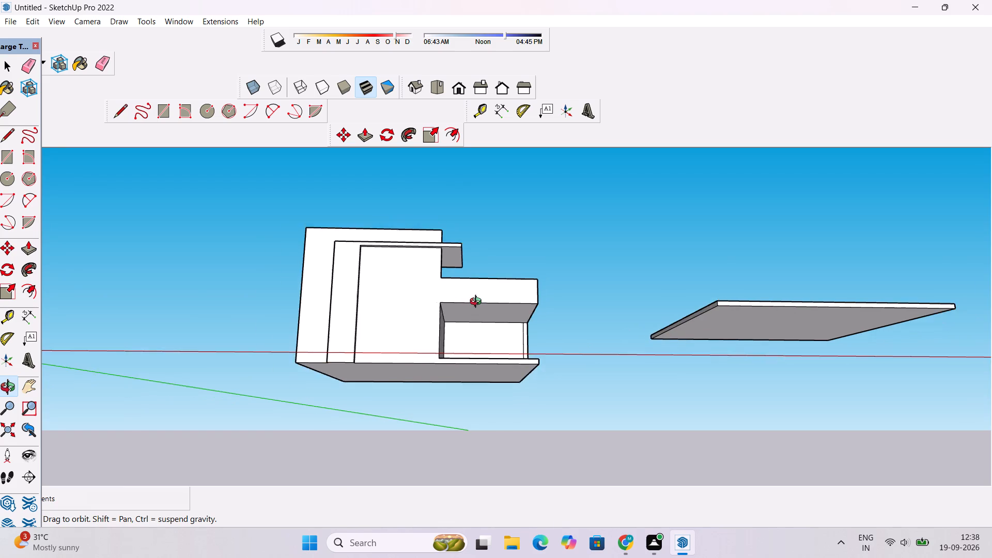
{"action": "scroll", "coordinate": [476, 305], "scroll_direction": "down", "scroll_amount": 4}
{"action": "left_click_drag", "start_coordinate": [476, 305], "coordinate": [471, 370]}
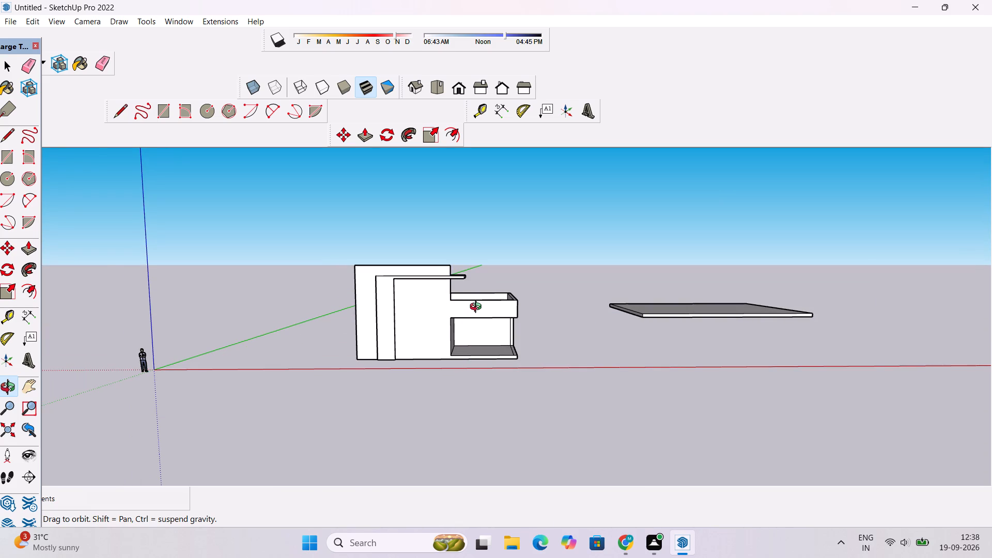
{"action": "scroll", "coordinate": [478, 308], "scroll_direction": "up", "scroll_amount": 2}
{"action": "left_click_drag", "start_coordinate": [478, 308], "coordinate": [478, 320]}
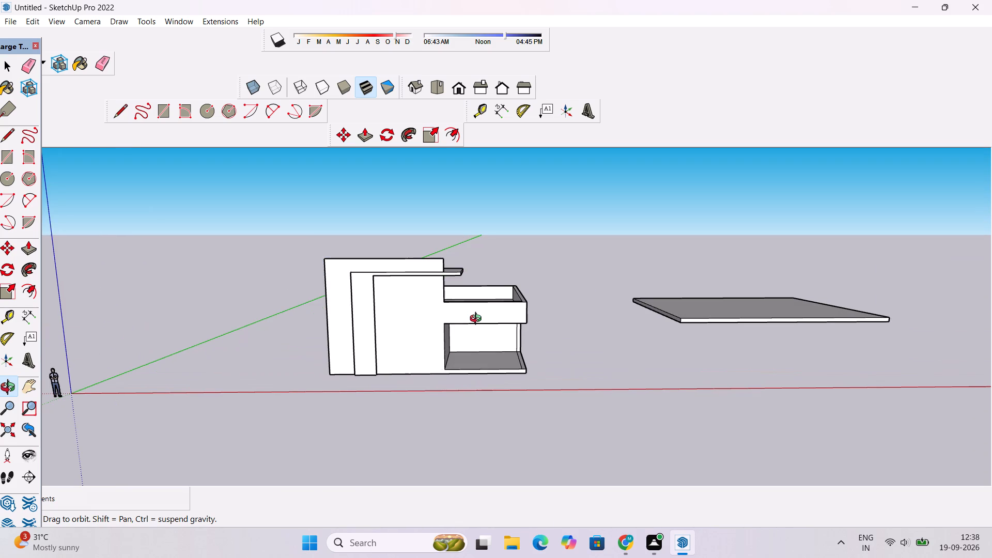
{"action": "scroll", "coordinate": [478, 320], "scroll_direction": "up", "scroll_amount": 2}
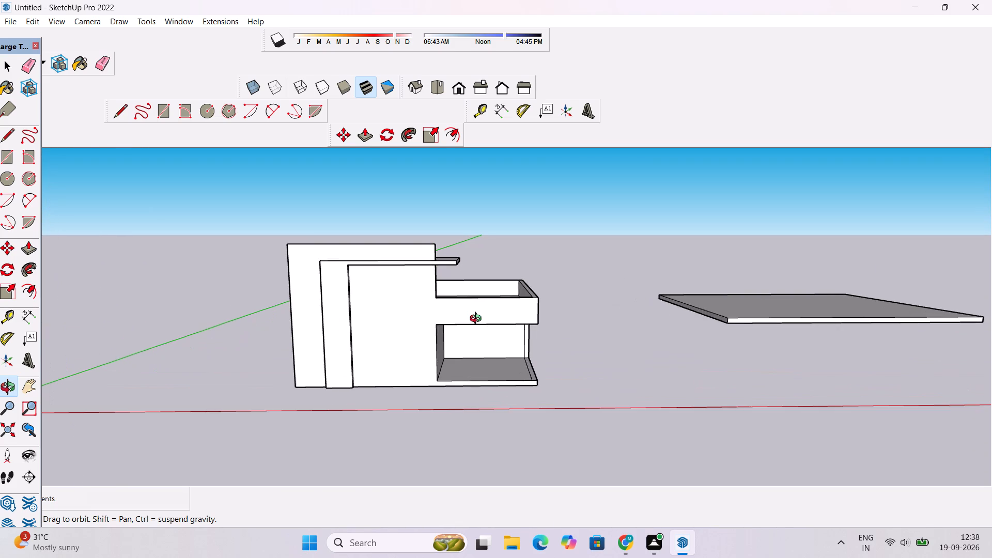
Examine the parapet face and the open bay beneath it, beside the tall block, at close range.
{"action": "left_click_drag", "start_coordinate": [478, 320], "coordinate": [472, 346]}
{"action": "scroll", "coordinate": [472, 343], "scroll_direction": "up", "scroll_amount": 4}
{"action": "left_click_drag", "start_coordinate": [476, 331], "coordinate": [416, 336], "text": "shift"}
{"action": "scroll", "coordinate": [416, 336], "scroll_direction": "up", "scroll_amount": 3}
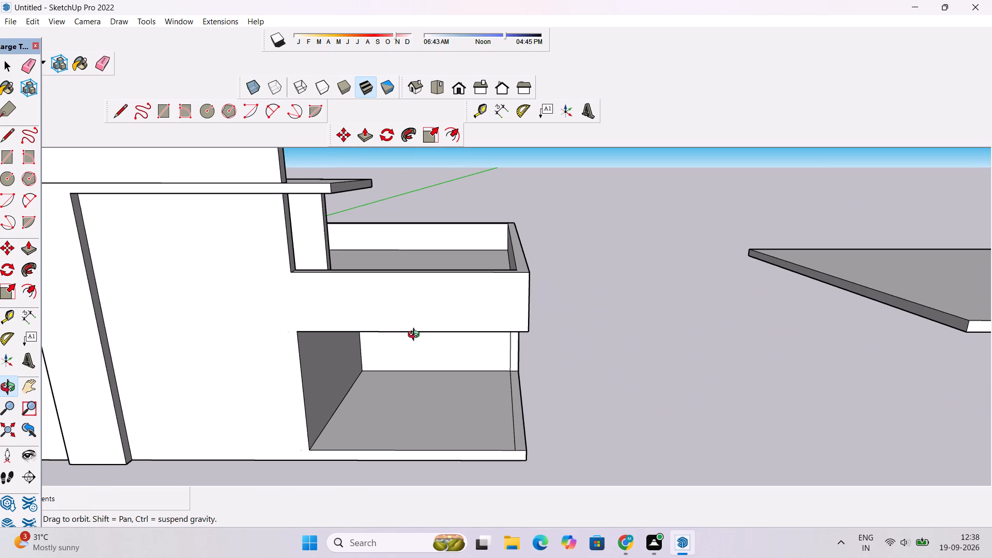
{"action": "scroll", "coordinate": [415, 336], "scroll_direction": "up", "scroll_amount": 3}
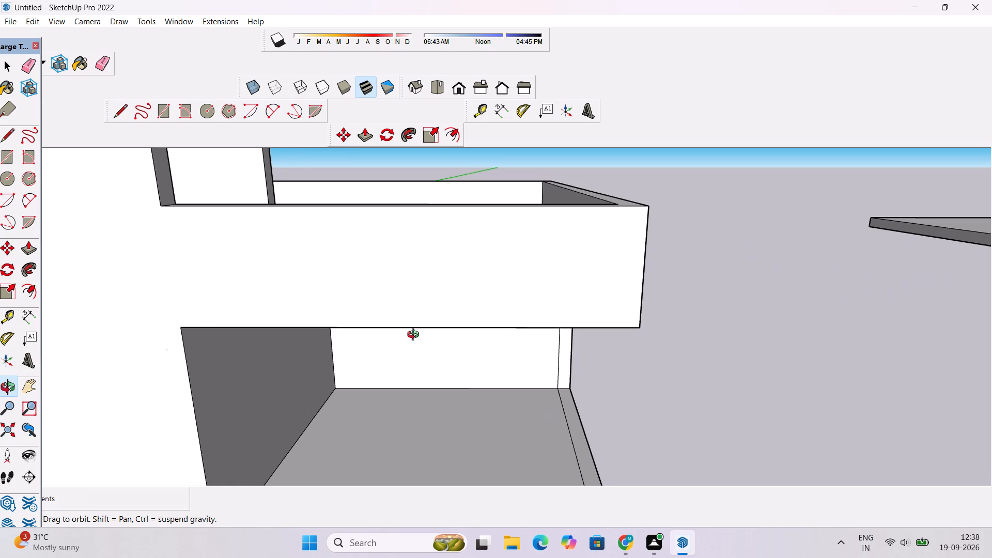
{"action": "scroll", "coordinate": [415, 336], "scroll_direction": "up", "scroll_amount": 3}
{"action": "scroll", "coordinate": [415, 336], "scroll_direction": "down", "scroll_amount": 4}
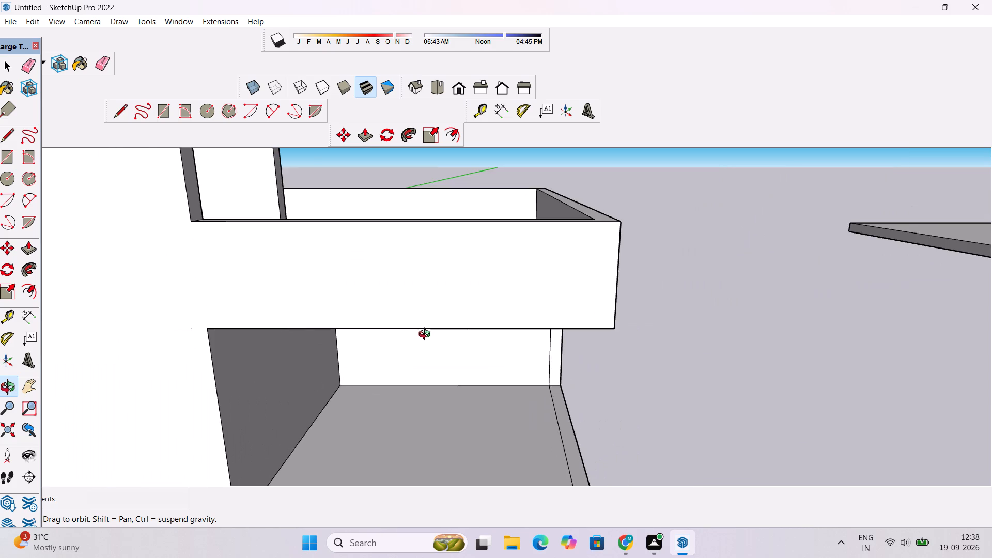
{"action": "left_click_drag", "start_coordinate": [411, 337], "coordinate": [374, 347], "text": "shift"}
{"action": "scroll", "coordinate": [374, 347], "scroll_direction": "down", "scroll_amount": 4, "text": "shift"}
{"action": "left_click_drag", "start_coordinate": [367, 353], "coordinate": [386, 342], "text": "shift"}
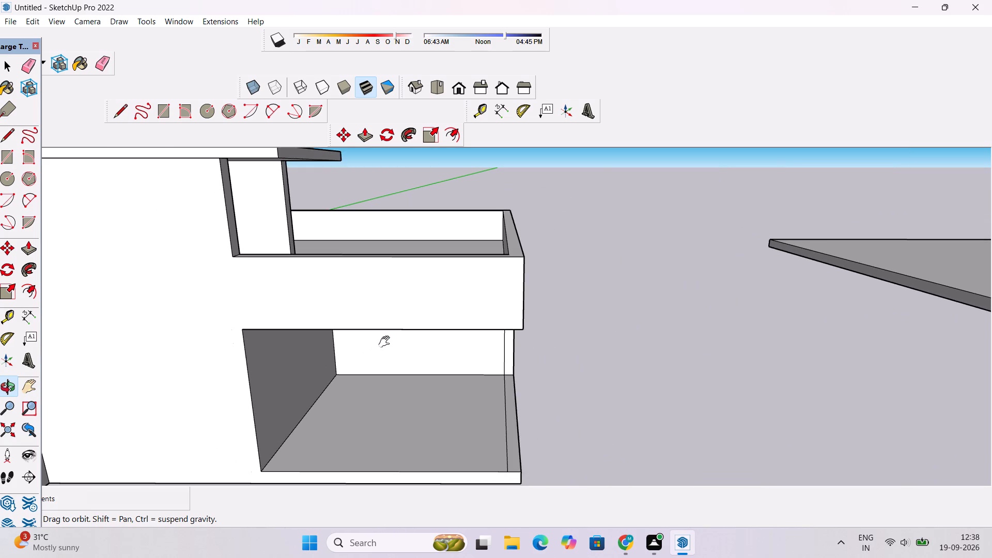
{"action": "left_click_drag", "start_coordinate": [386, 342], "coordinate": [383, 355], "text": "shift"}
{"action": "scroll", "coordinate": [383, 355], "scroll_direction": "up", "scroll_amount": 2}
{"action": "left_click", "coordinate": [383, 355]}
{"action": "scroll", "coordinate": [385, 351], "scroll_direction": "down", "scroll_amount": 2}
Place a vertical guide on the parapet face 11' 7" from the tall block's edge and another 7' 8" farther, at the outer corner.
{"action": "key", "text": "t"}
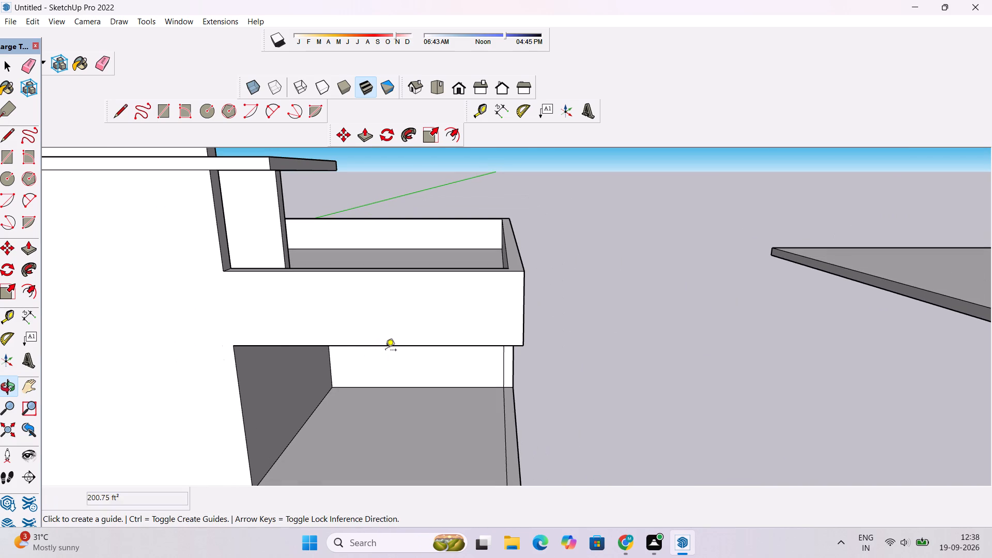
{"action": "left_click", "coordinate": [221, 245]}
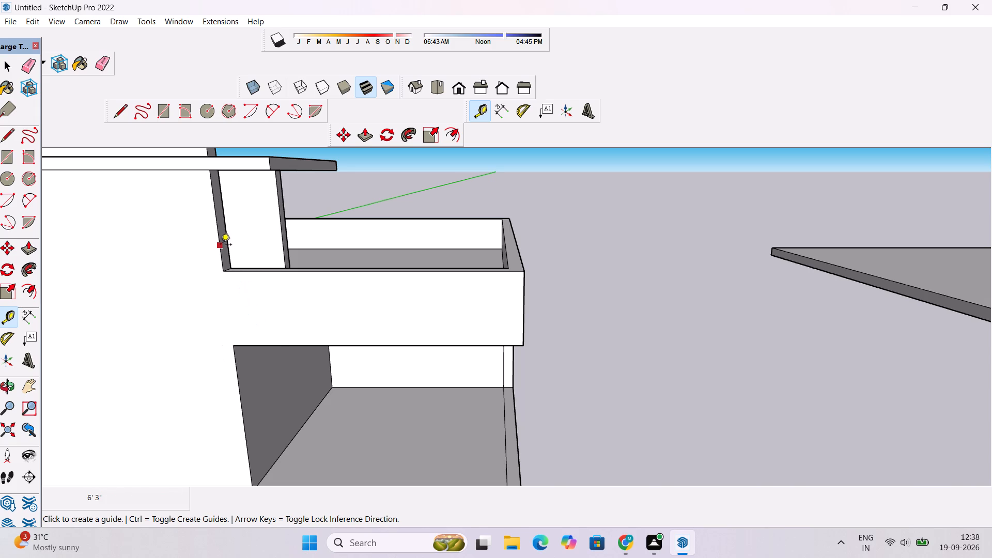
{"action": "scroll", "coordinate": [406, 308], "scroll_direction": "up", "scroll_amount": 2}
{"action": "left_click", "coordinate": [406, 308]}
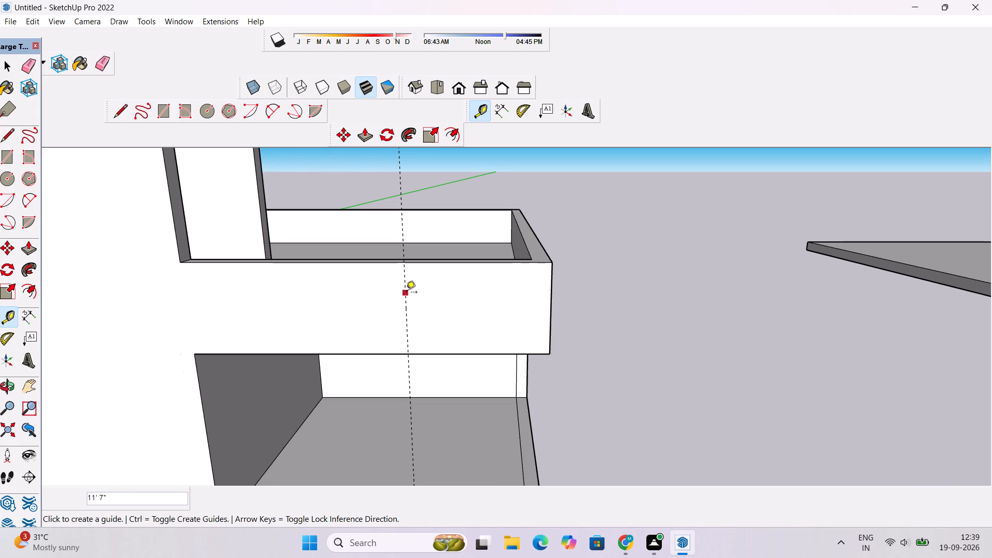
{"action": "left_click", "coordinate": [406, 290]}
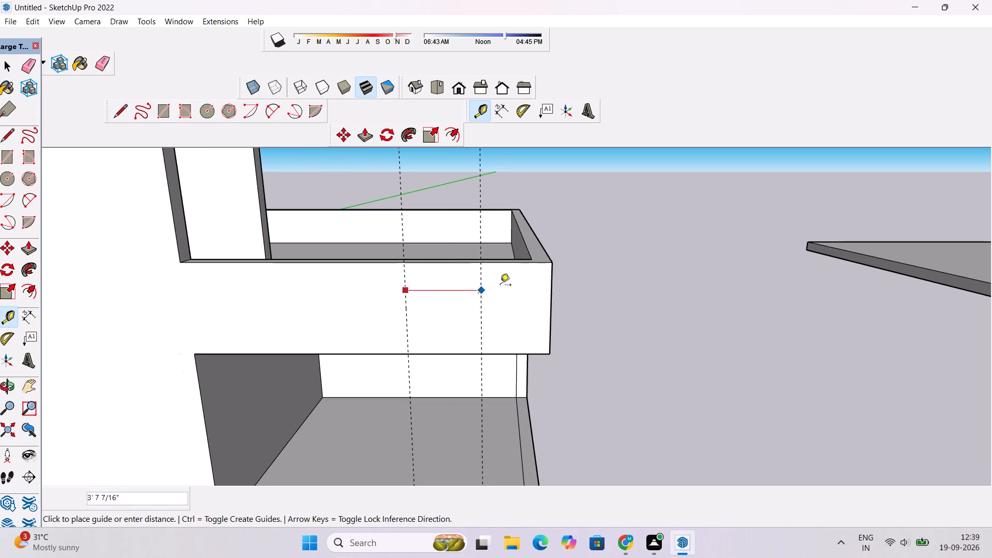
{"action": "left_click", "coordinate": [552, 266]}
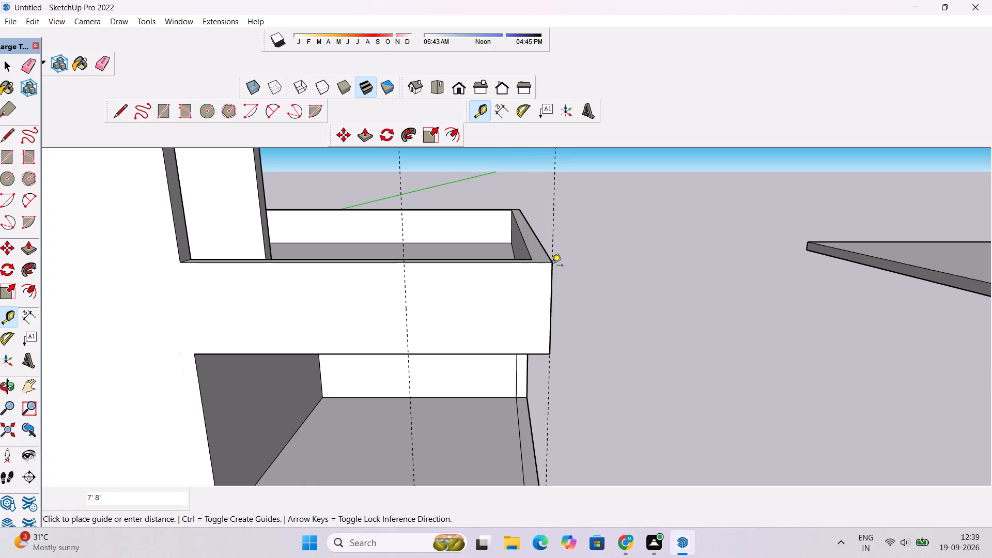
Place a horizontal guide 7' above the lower edge of the parapet face.
{"action": "left_click", "coordinate": [475, 353]}
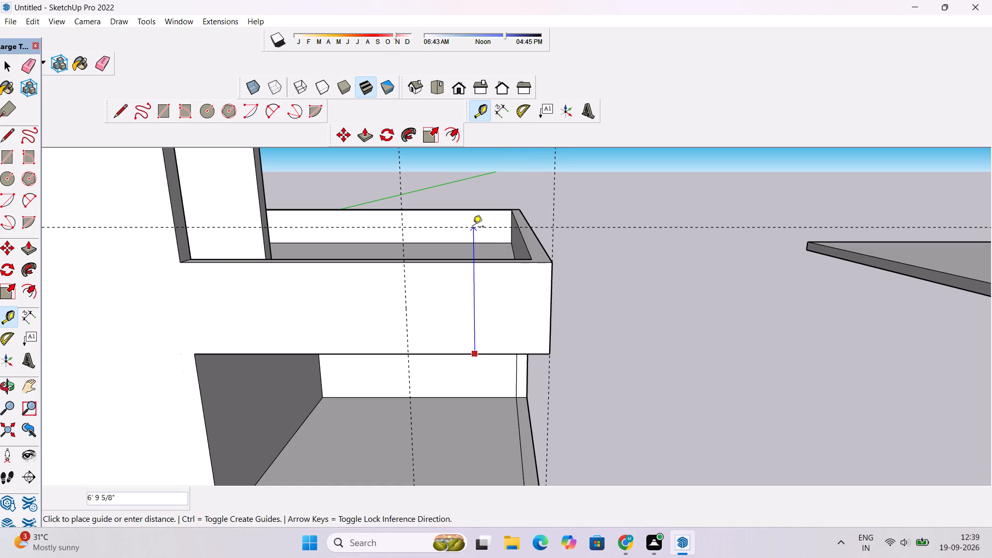
{"action": "key", "text": "7"}
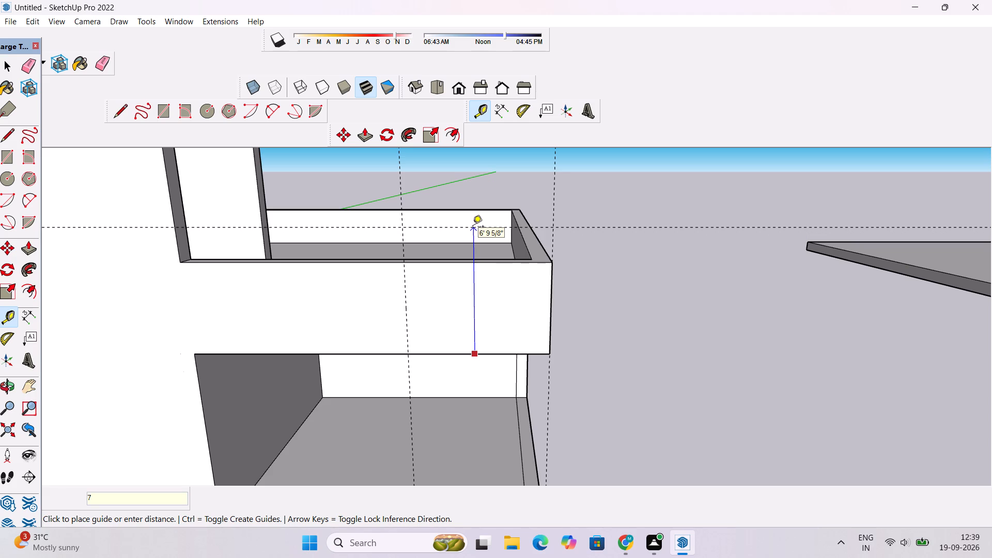
{"action": "key", "text": "apostrophe"}
{"action": "key", "text": "Return"}
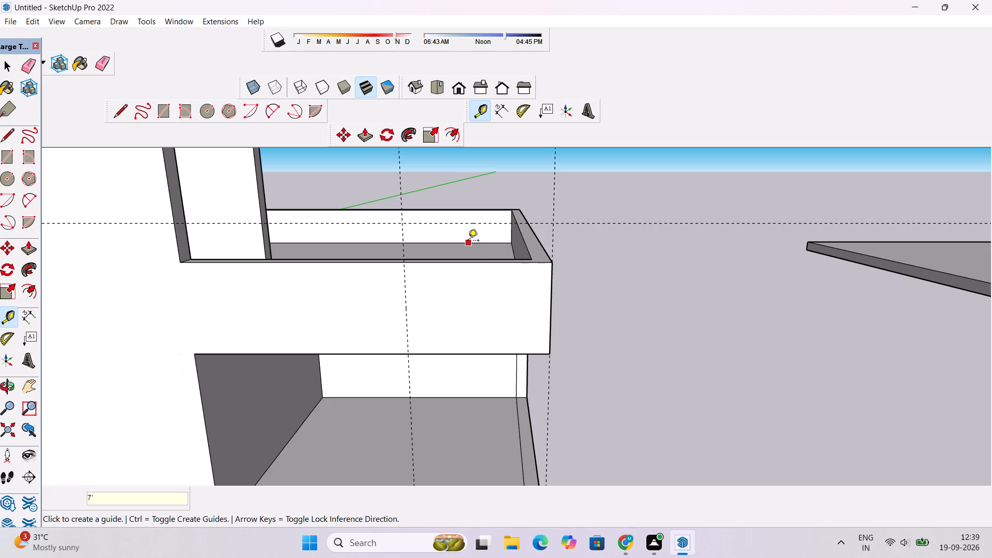
Draw a 7' vertical line along the inner guide from the parapet face's lower edge up to the horizontal guide.
{"action": "key", "text": "l"}
{"action": "scroll", "coordinate": [404, 364], "scroll_direction": "up", "scroll_amount": 3}
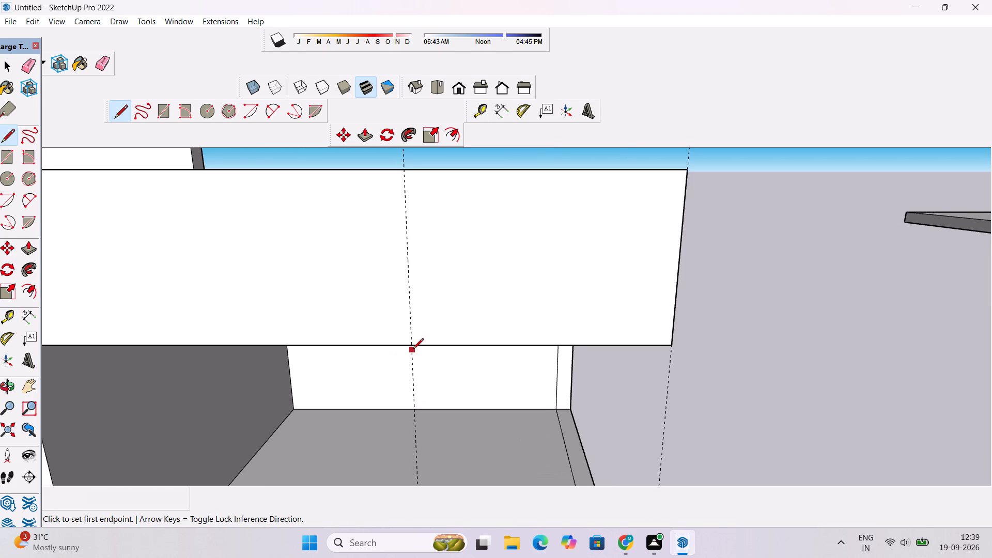
{"action": "scroll", "coordinate": [413, 346], "scroll_direction": "down", "scroll_amount": 2}
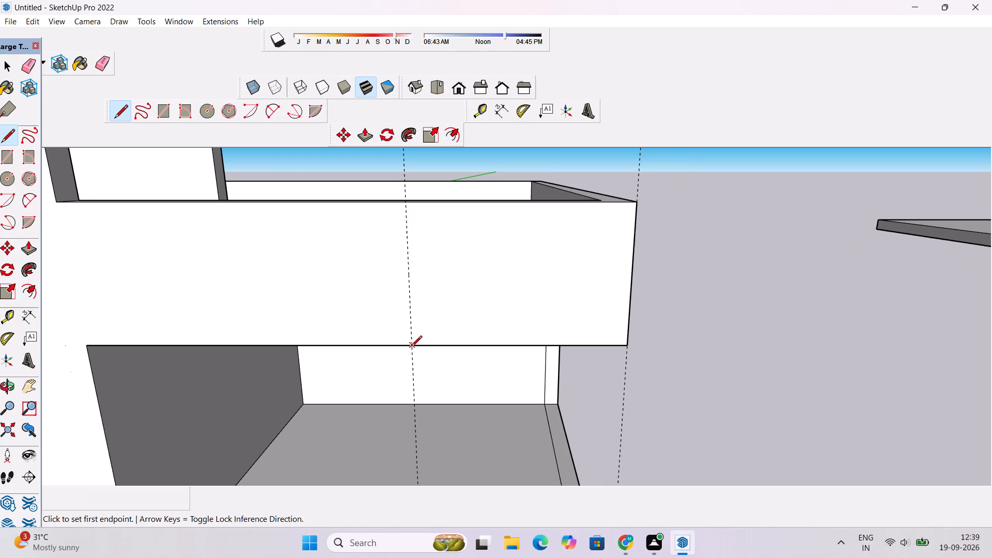
{"action": "left_click", "coordinate": [411, 347]}
{"action": "scroll", "coordinate": [406, 233], "scroll_direction": "down", "scroll_amount": 6}
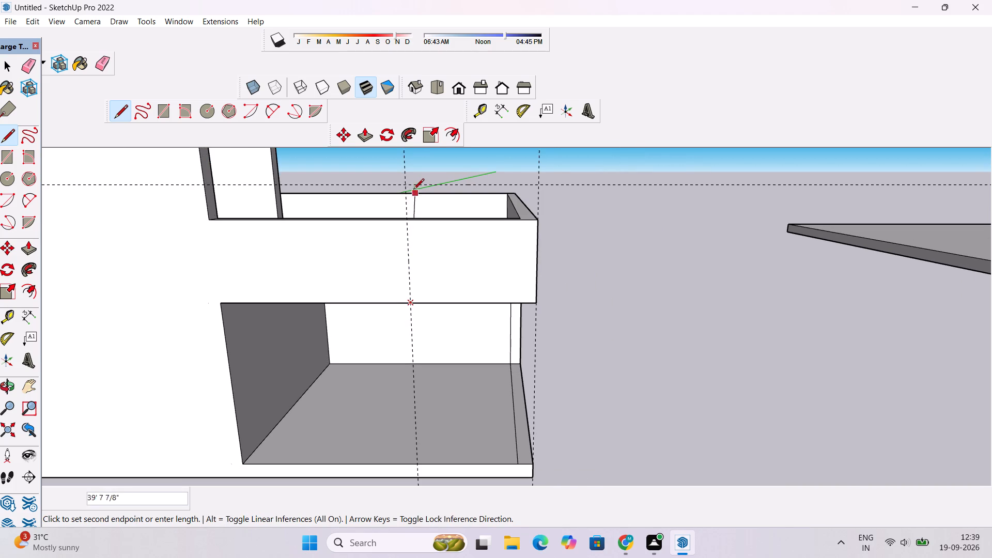
{"action": "scroll", "coordinate": [408, 188], "scroll_direction": "up", "scroll_amount": 4}
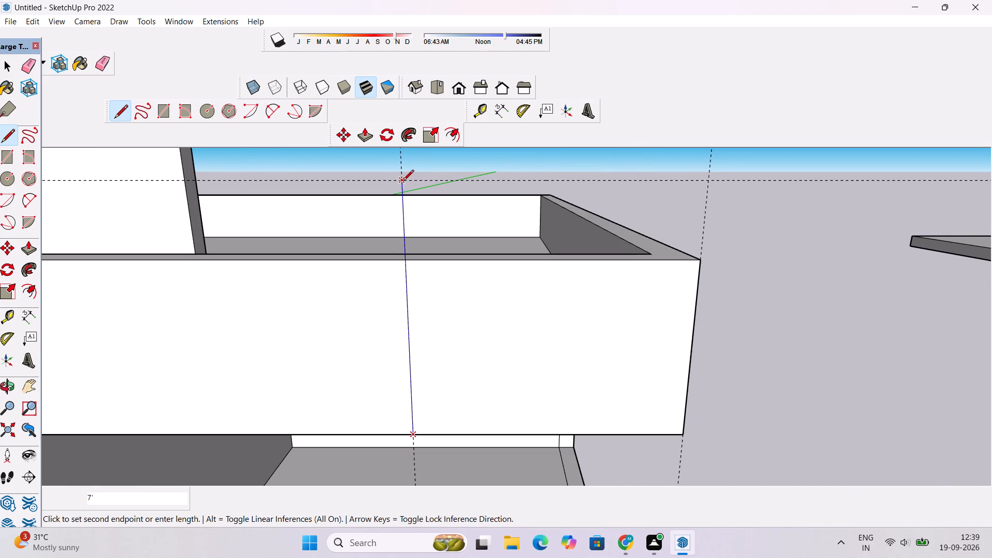
{"action": "left_click", "coordinate": [403, 181]}
Close the raised panel outline with a 7' 8" top edge along the guide and a 2' edge down to the parapet's outer corner.
{"action": "scroll", "coordinate": [365, 196], "scroll_direction": "down", "scroll_amount": 8}
{"action": "scroll", "coordinate": [420, 190], "scroll_direction": "up", "scroll_amount": 2}
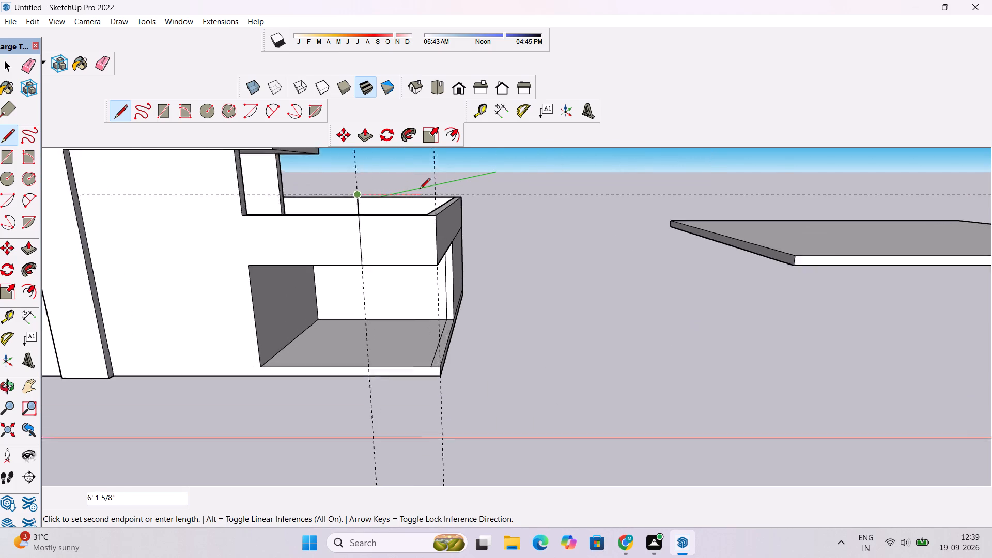
{"action": "scroll", "coordinate": [420, 190], "scroll_direction": "up", "scroll_amount": 10}
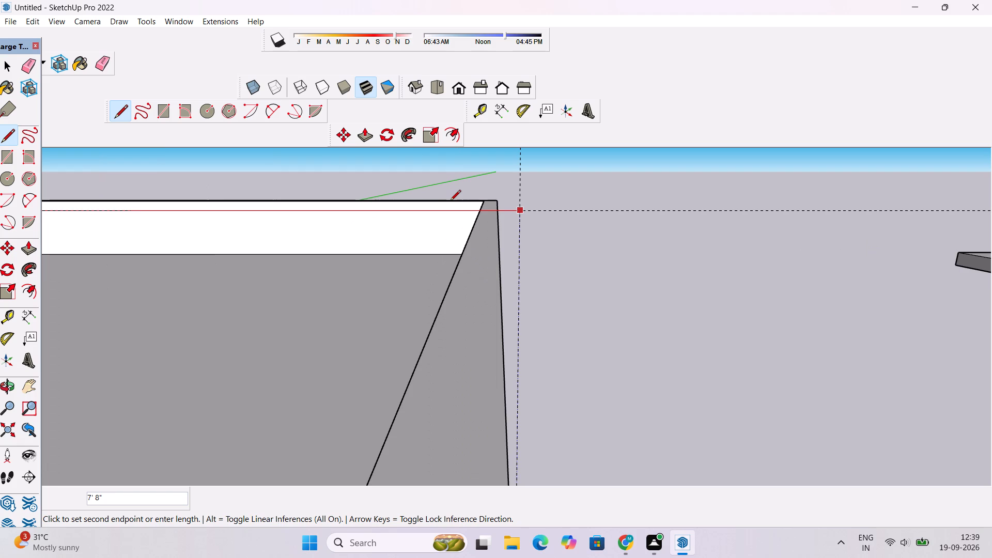
{"action": "left_click", "coordinate": [522, 211]}
{"action": "scroll", "coordinate": [482, 210], "scroll_direction": "down", "scroll_amount": 6}
{"action": "scroll", "coordinate": [482, 210], "scroll_direction": "up", "scroll_amount": 1}
{"action": "scroll", "coordinate": [482, 210], "scroll_direction": "down", "scroll_amount": 13}
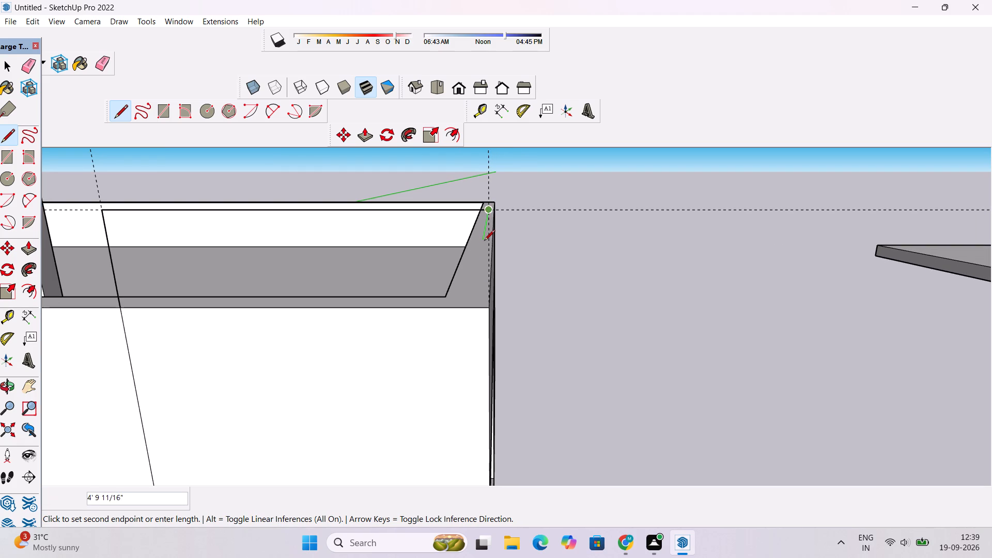
{"action": "scroll", "coordinate": [484, 244], "scroll_direction": "down", "scroll_amount": 5}
{"action": "scroll", "coordinate": [488, 281], "scroll_direction": "up", "scroll_amount": 2}
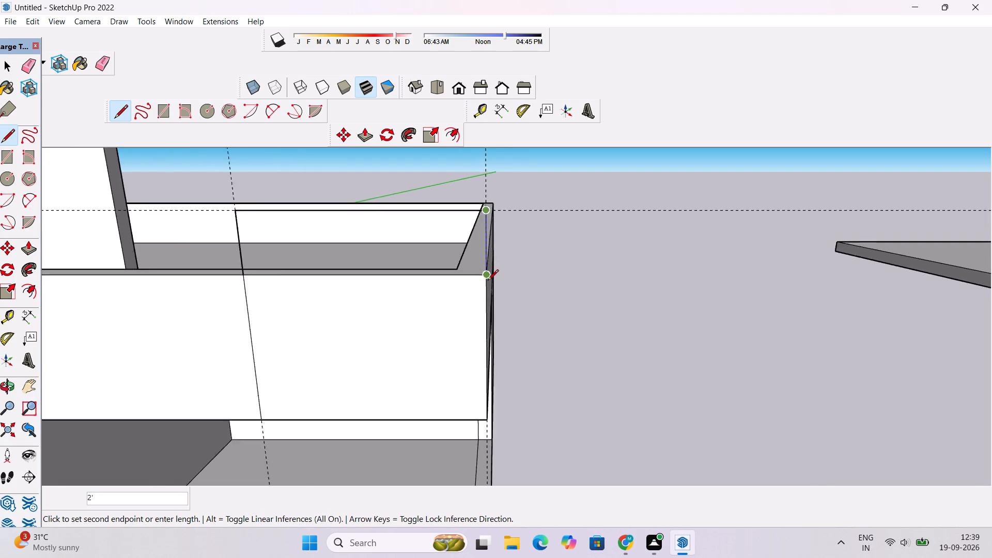
{"action": "scroll", "coordinate": [488, 281], "scroll_direction": "up", "scroll_amount": 7}
{"action": "scroll", "coordinate": [488, 281], "scroll_direction": "down", "scroll_amount": 11}
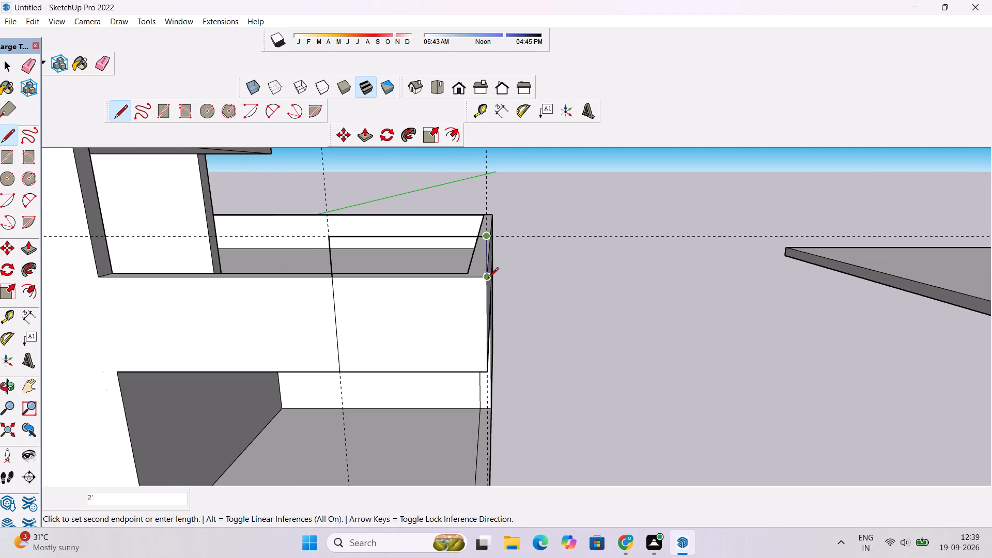
{"action": "scroll", "coordinate": [487, 277], "scroll_direction": "up", "scroll_amount": 13}
{"action": "left_click", "coordinate": [487, 277]}
{"action": "scroll", "coordinate": [487, 277], "scroll_direction": "down", "scroll_amount": 3}
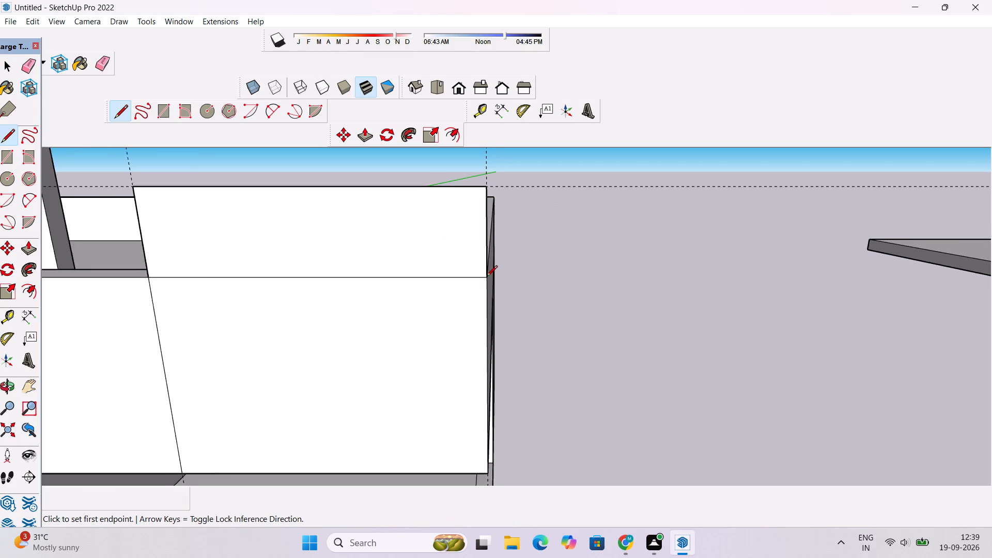
{"action": "scroll", "coordinate": [487, 277], "scroll_direction": "down", "scroll_amount": 11}
{"action": "scroll", "coordinate": [487, 277], "scroll_direction": "up", "scroll_amount": 2}
{"action": "key", "text": "o"}
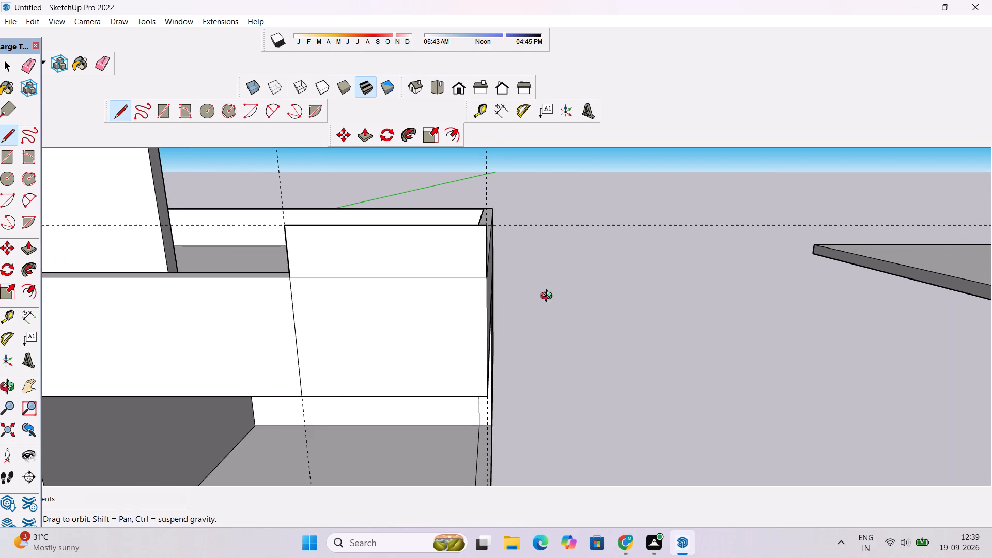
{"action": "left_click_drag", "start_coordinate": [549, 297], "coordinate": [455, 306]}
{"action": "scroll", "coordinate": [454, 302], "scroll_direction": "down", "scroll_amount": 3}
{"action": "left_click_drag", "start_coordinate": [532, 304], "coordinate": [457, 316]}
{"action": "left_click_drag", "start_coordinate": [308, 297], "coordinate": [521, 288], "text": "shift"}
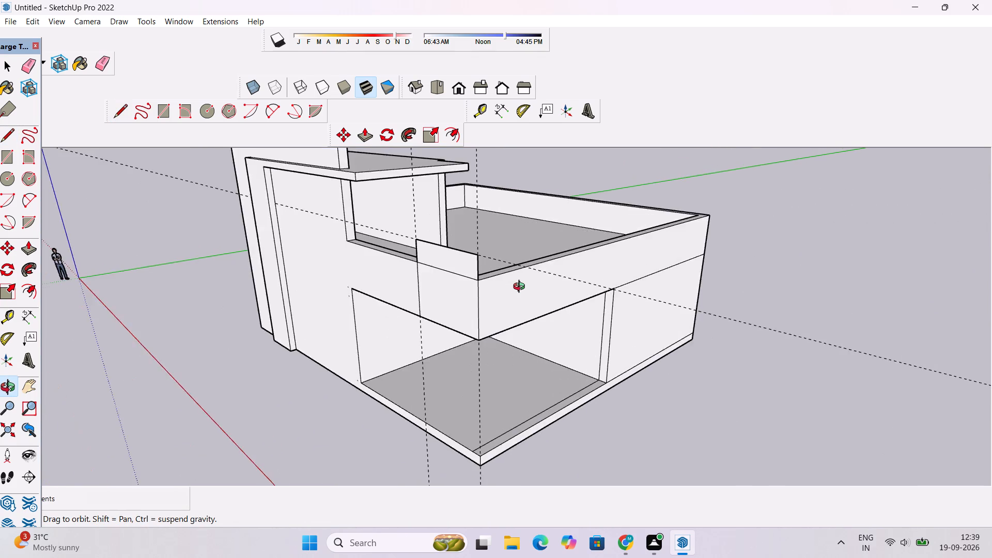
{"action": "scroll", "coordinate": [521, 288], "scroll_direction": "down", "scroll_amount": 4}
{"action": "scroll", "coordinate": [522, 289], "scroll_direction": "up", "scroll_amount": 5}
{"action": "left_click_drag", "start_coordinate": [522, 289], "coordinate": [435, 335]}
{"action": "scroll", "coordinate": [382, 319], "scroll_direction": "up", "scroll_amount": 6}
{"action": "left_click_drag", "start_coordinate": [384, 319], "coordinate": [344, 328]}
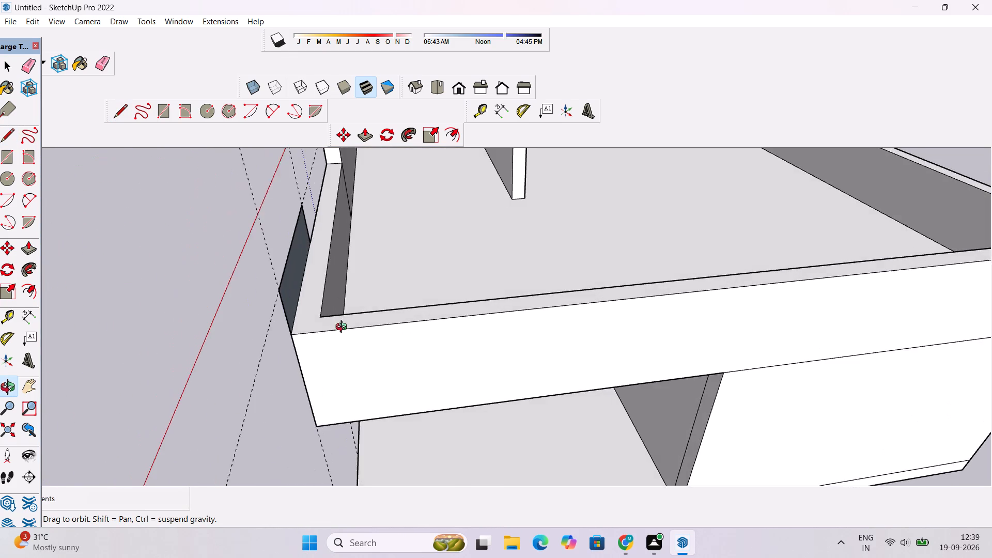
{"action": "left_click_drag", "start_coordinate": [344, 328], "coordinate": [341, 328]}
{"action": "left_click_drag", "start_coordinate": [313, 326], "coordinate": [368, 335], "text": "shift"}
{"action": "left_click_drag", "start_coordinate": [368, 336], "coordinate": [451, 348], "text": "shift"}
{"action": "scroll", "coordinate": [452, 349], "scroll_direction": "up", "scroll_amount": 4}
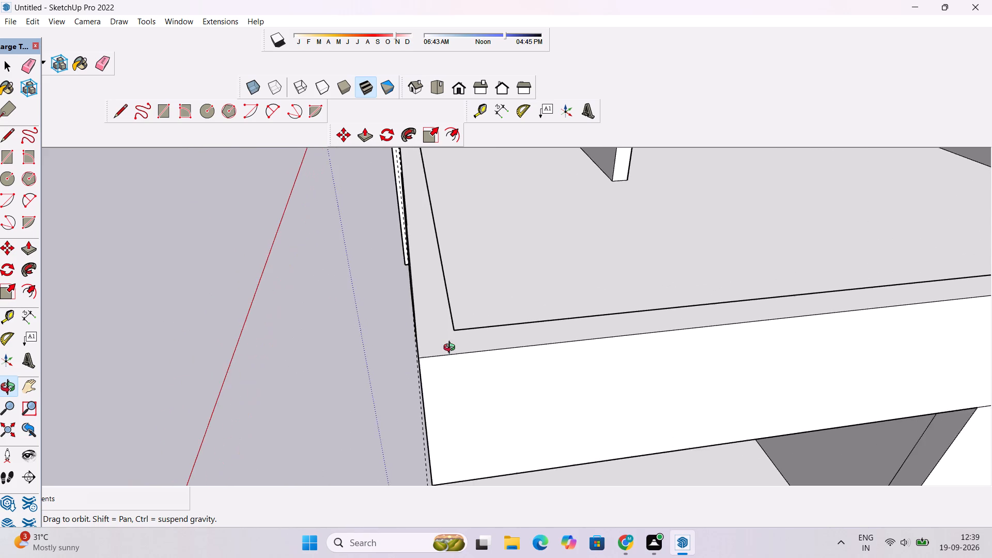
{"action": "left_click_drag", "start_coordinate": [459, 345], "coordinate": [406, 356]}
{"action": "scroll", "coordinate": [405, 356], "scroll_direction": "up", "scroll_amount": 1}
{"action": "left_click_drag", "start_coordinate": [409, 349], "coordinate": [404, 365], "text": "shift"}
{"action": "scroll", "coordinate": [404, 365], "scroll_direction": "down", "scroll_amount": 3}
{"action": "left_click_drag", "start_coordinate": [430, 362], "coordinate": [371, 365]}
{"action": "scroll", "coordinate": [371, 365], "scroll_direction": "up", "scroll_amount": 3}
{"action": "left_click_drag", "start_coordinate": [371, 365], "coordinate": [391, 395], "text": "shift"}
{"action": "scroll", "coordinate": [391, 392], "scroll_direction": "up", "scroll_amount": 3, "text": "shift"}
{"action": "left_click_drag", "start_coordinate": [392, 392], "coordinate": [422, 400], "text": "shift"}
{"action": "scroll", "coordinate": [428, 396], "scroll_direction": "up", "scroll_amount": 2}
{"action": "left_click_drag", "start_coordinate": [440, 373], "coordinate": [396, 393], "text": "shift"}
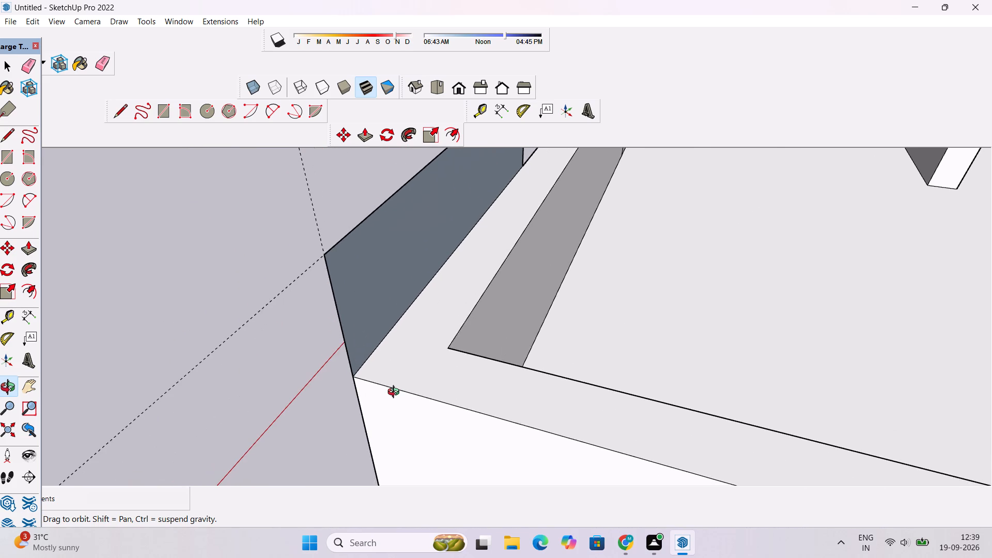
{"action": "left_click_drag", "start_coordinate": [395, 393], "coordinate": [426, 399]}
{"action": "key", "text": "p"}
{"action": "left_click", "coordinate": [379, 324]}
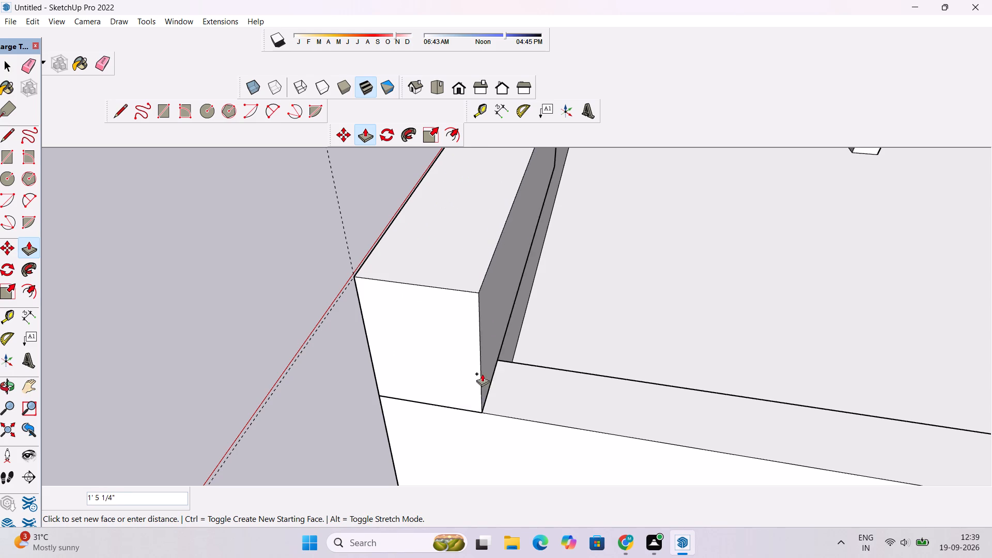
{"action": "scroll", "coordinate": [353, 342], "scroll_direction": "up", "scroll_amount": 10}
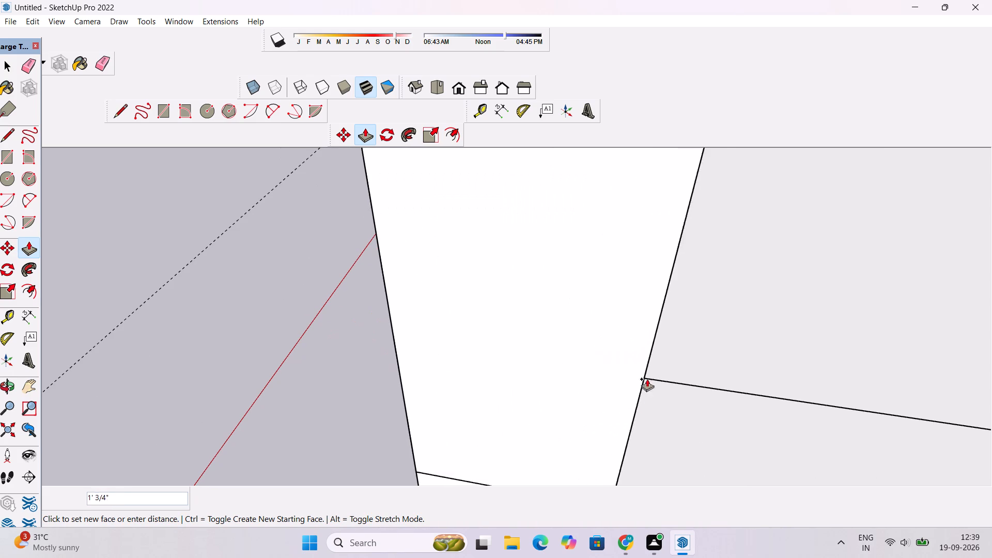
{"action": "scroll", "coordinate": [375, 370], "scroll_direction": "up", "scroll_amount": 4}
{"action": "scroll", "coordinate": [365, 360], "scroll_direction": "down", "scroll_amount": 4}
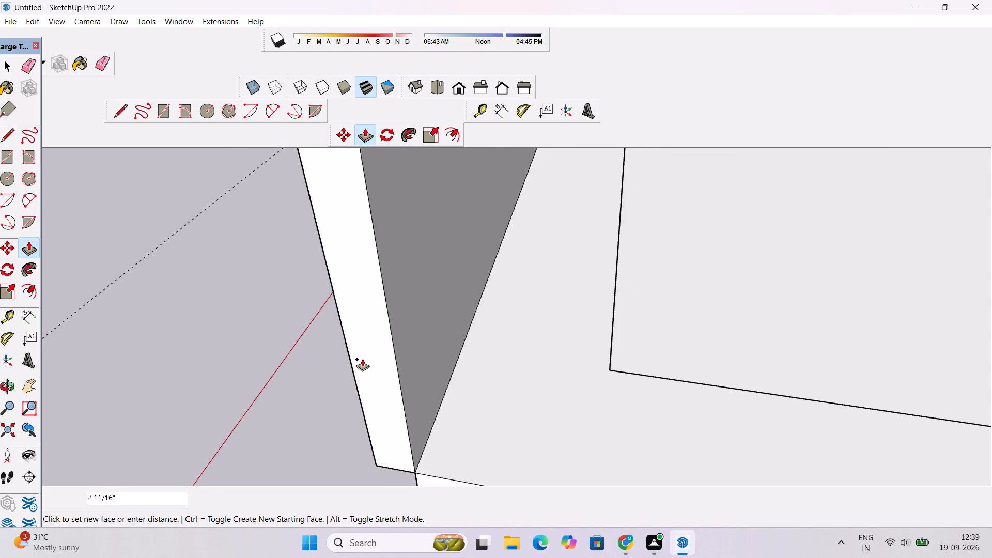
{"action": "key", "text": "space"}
Push/Pull the raised panel's back face 1' inward to align with the inner edge of the parapet below.
{"action": "scroll", "coordinate": [362, 359], "scroll_direction": "down", "scroll_amount": 3}
{"action": "key", "text": "o"}
{"action": "left_click_drag", "start_coordinate": [430, 357], "coordinate": [374, 375]}
{"action": "scroll", "coordinate": [374, 364], "scroll_direction": "up", "scroll_amount": 4}
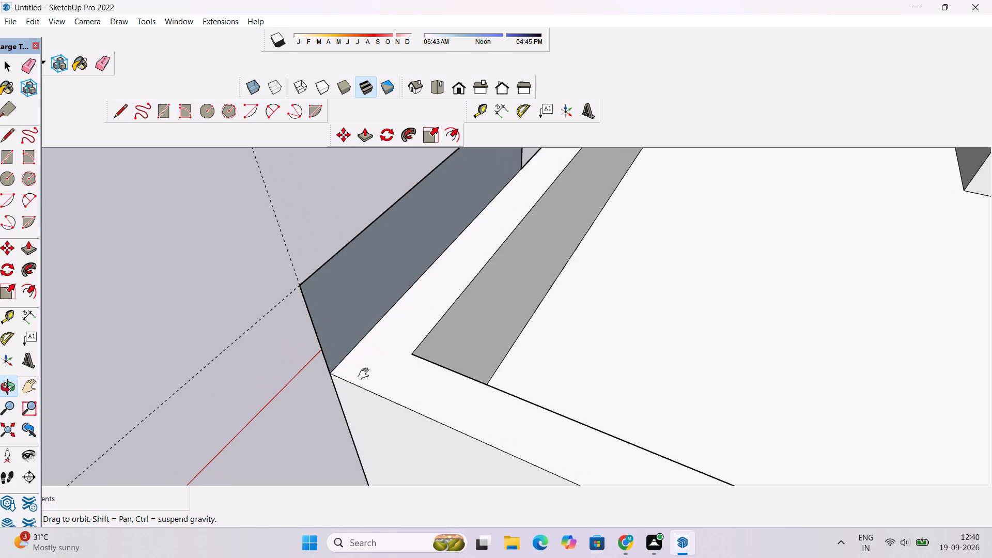
{"action": "left_click_drag", "start_coordinate": [373, 363], "coordinate": [366, 382], "text": "shift"}
{"action": "scroll", "coordinate": [366, 382], "scroll_direction": "up", "scroll_amount": 3, "text": "shift"}
{"action": "left_click_drag", "start_coordinate": [375, 376], "coordinate": [329, 377], "text": "shift"}
{"action": "scroll", "coordinate": [328, 377], "scroll_direction": "up", "scroll_amount": 2, "text": "shift"}
{"action": "left_click_drag", "start_coordinate": [331, 373], "coordinate": [285, 381], "text": "shift"}
{"action": "scroll", "coordinate": [285, 381], "scroll_direction": "down", "scroll_amount": 1}
{"action": "key", "text": "p"}
{"action": "left_click", "coordinate": [275, 318]}
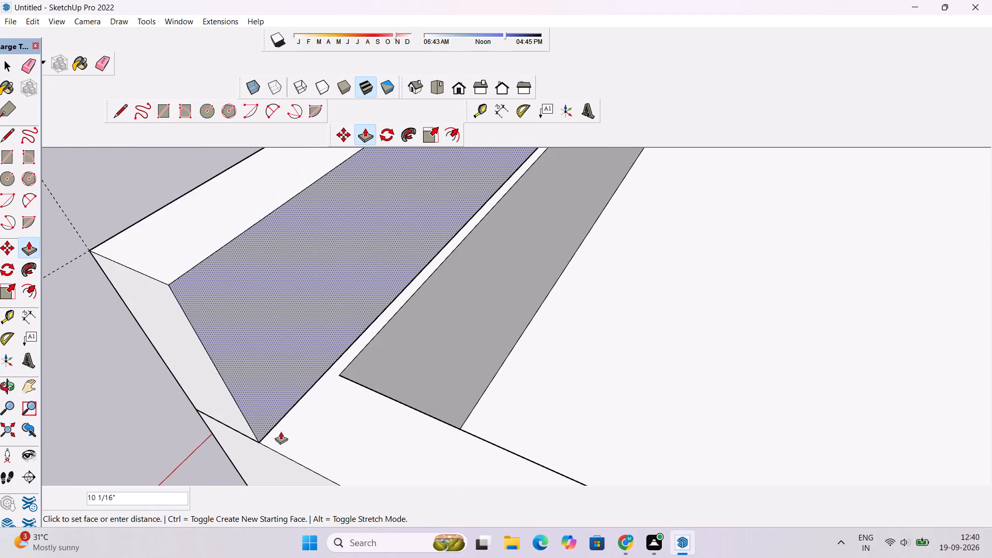
{"action": "left_click", "coordinate": [340, 378]}
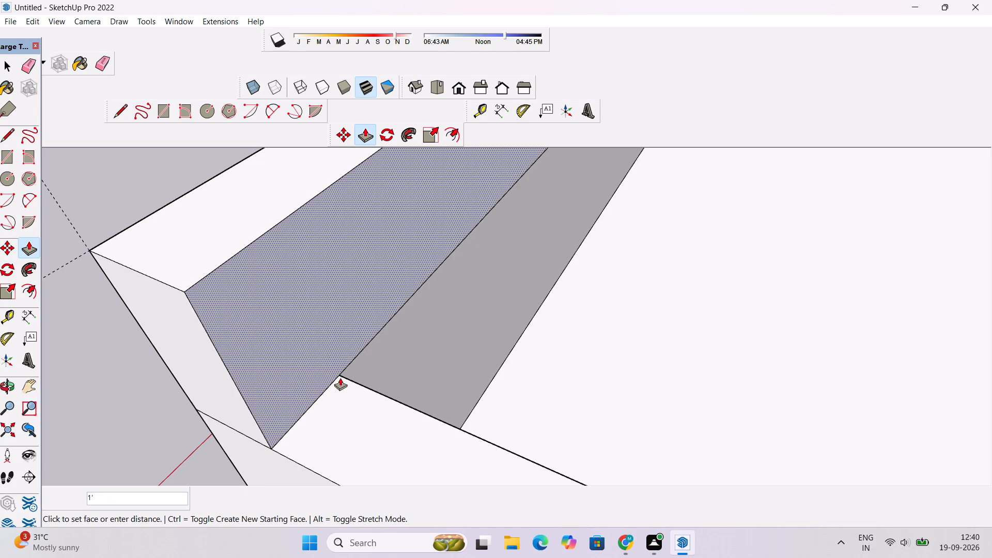
Start a line at the inner corner of the side parapet's top, where it meets the raised panel's base.
{"action": "key", "text": "o"}
{"action": "scroll", "coordinate": [338, 378], "scroll_direction": "down", "scroll_amount": 3}
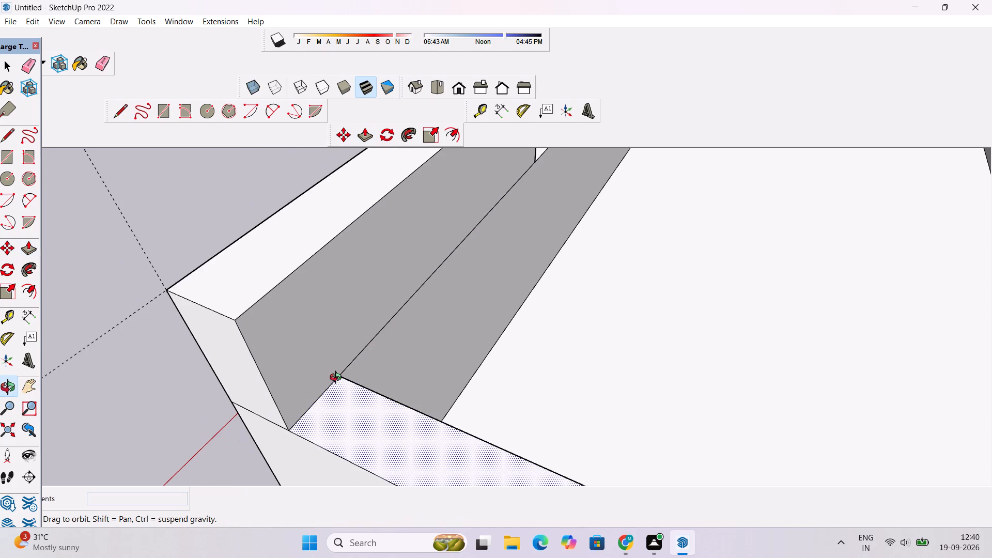
{"action": "scroll", "coordinate": [338, 379], "scroll_direction": "down", "scroll_amount": 9}
{"action": "left_click_drag", "start_coordinate": [192, 399], "coordinate": [463, 328]}
{"action": "left_click_drag", "start_coordinate": [393, 375], "coordinate": [512, 306]}
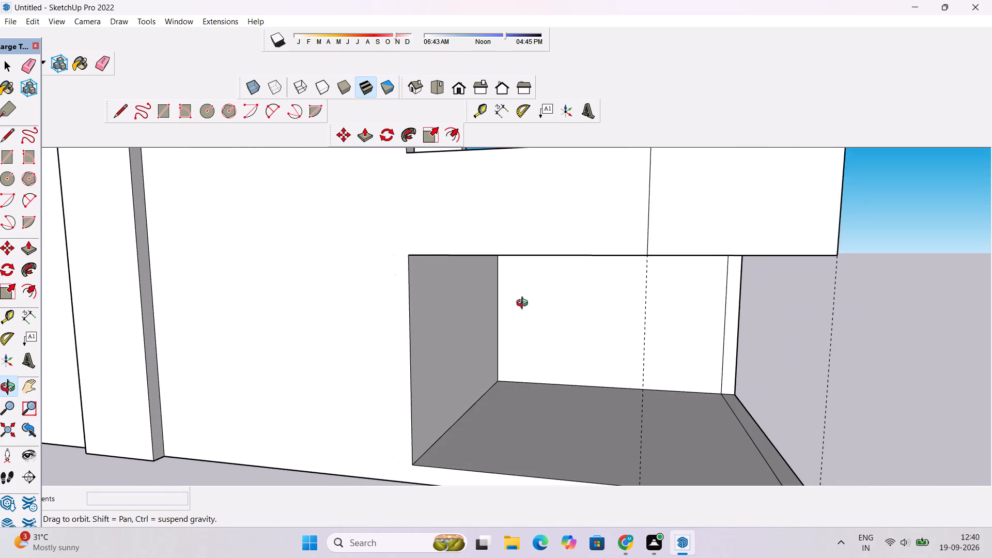
{"action": "left_click_drag", "start_coordinate": [528, 306], "coordinate": [538, 333]}
{"action": "left_click_drag", "start_coordinate": [538, 333], "coordinate": [416, 377], "text": "shift"}
{"action": "scroll", "coordinate": [416, 377], "scroll_direction": "down", "scroll_amount": 3}
{"action": "left_click_drag", "start_coordinate": [658, 334], "coordinate": [522, 370]}
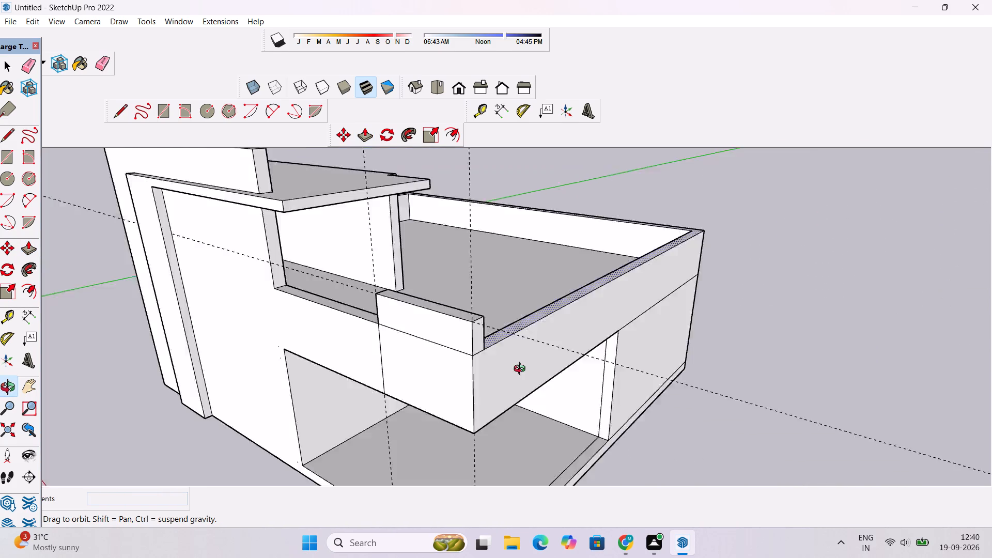
{"action": "left_click_drag", "start_coordinate": [522, 370], "coordinate": [350, 399]}
{"action": "left_click_drag", "start_coordinate": [503, 396], "coordinate": [321, 385]}
{"action": "left_click_drag", "start_coordinate": [317, 351], "coordinate": [352, 389]}
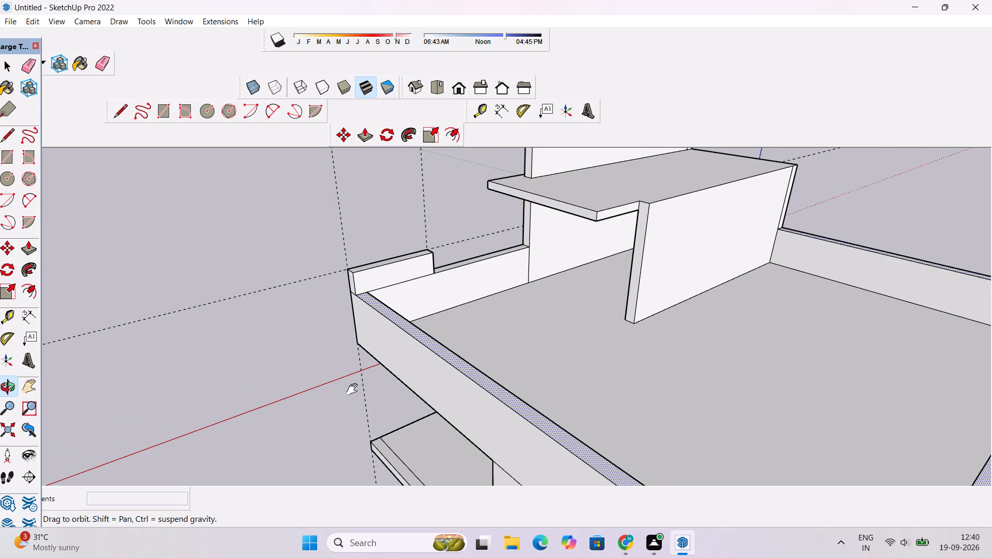
{"action": "scroll", "coordinate": [375, 336], "scroll_direction": "up", "scroll_amount": 4}
{"action": "left_click_drag", "start_coordinate": [408, 368], "coordinate": [425, 380]}
{"action": "scroll", "coordinate": [423, 370], "scroll_direction": "up", "scroll_amount": 2}
{"action": "left_click_drag", "start_coordinate": [479, 398], "coordinate": [490, 402]}
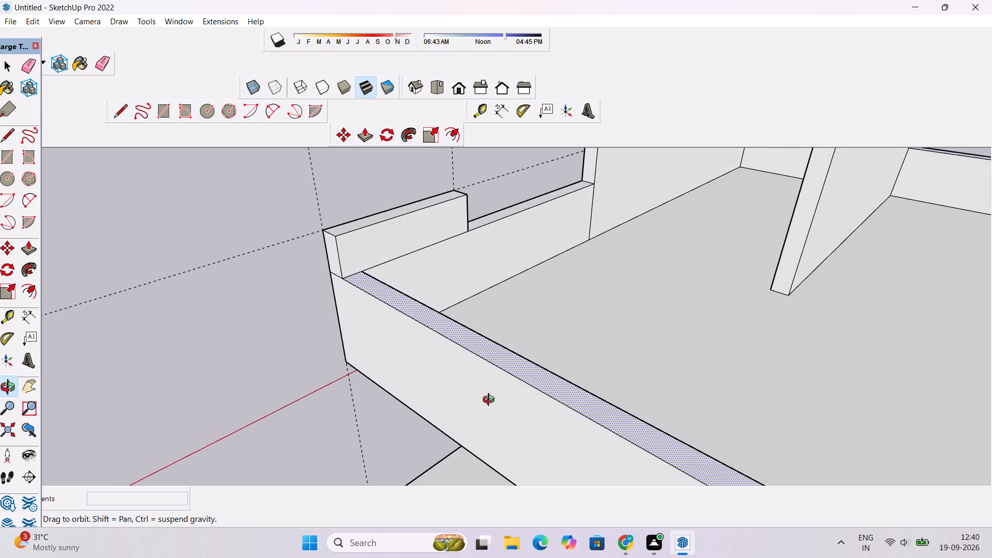
{"action": "left_click_drag", "start_coordinate": [491, 401], "coordinate": [471, 370], "text": "shift"}
{"action": "scroll", "coordinate": [463, 365], "scroll_direction": "down", "scroll_amount": 2}
{"action": "left_click_drag", "start_coordinate": [463, 365], "coordinate": [466, 398], "text": "shift"}
{"action": "scroll", "coordinate": [463, 392], "scroll_direction": "up", "scroll_amount": 3, "text": "shift"}
{"action": "left_click_drag", "start_coordinate": [473, 382], "coordinate": [456, 382], "text": "shift"}
{"action": "left_click", "coordinate": [456, 382]}
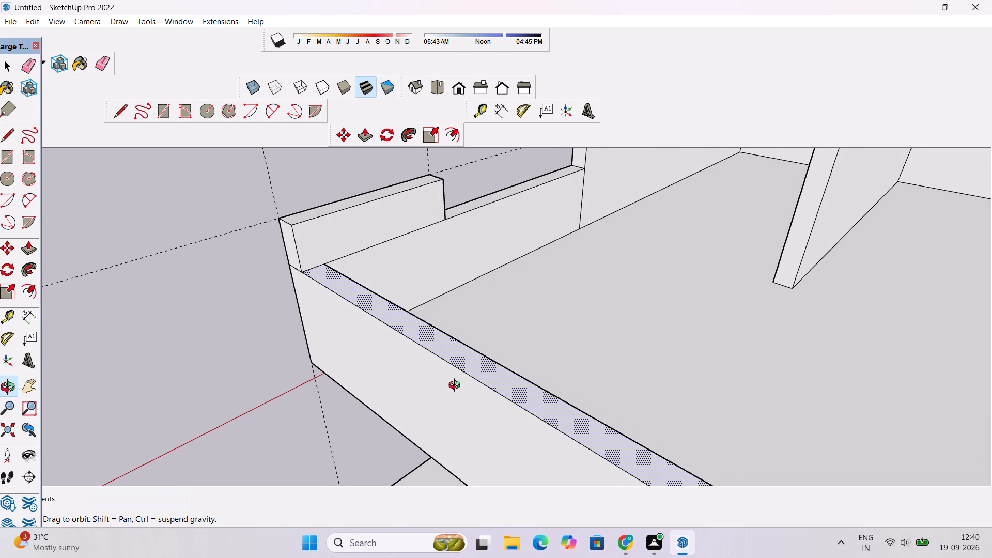
{"action": "key", "text": "l"}
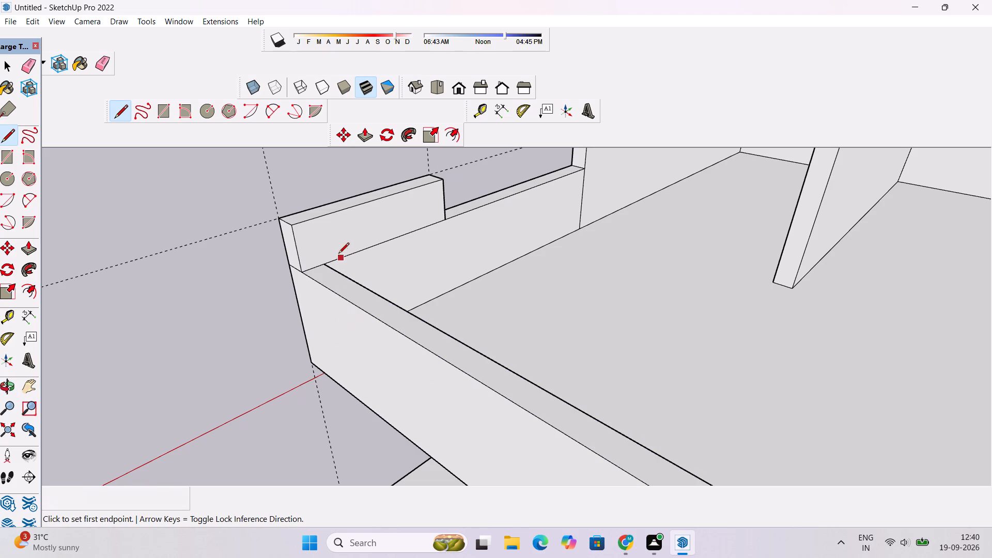
{"action": "scroll", "coordinate": [335, 255], "scroll_direction": "up", "scroll_amount": 7}
{"action": "left_click", "coordinate": [316, 272]}
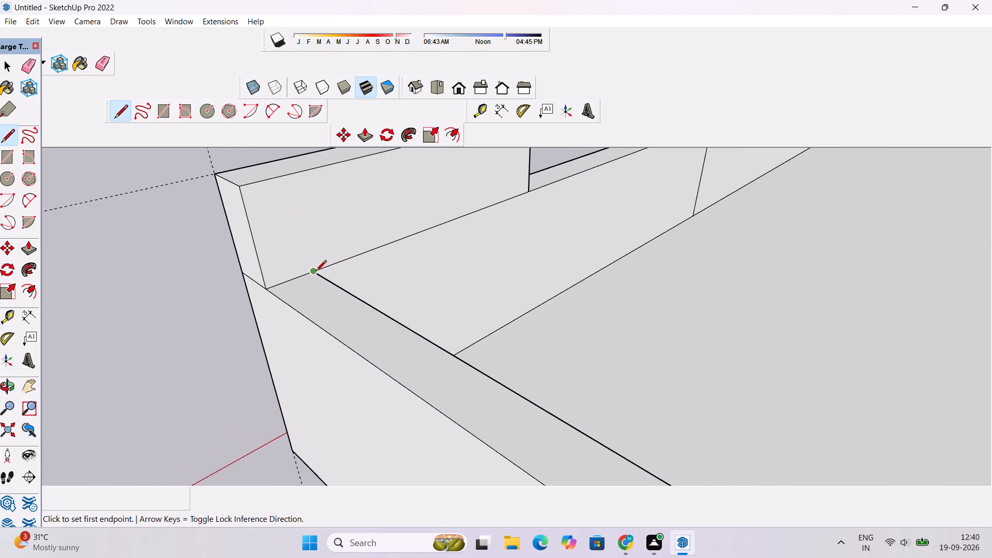
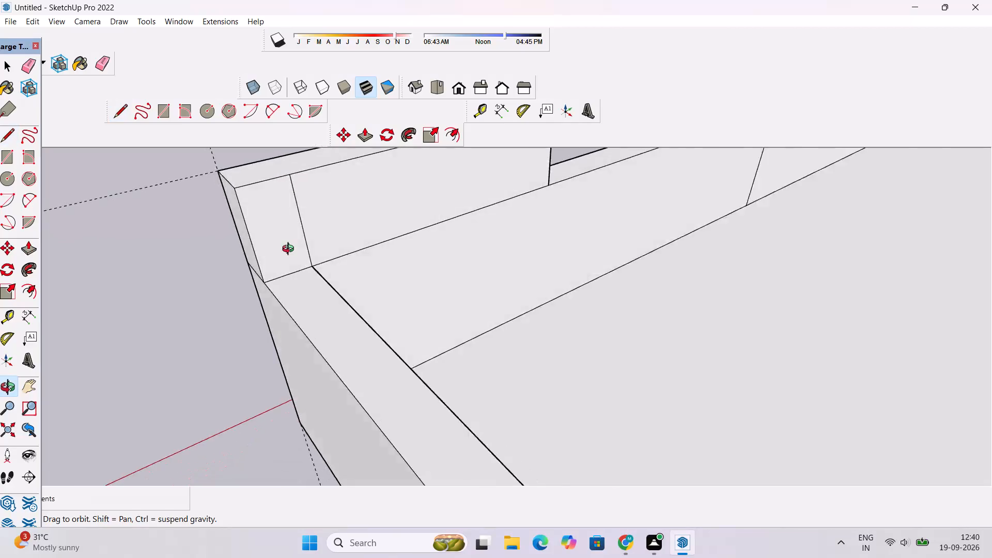
Push/Pull the narrow inner face at the corner of the raised parapet out 6' along the adjoining wall.
{"action": "scroll", "coordinate": [251, 247], "scroll_direction": "down", "scroll_amount": 6}
{"action": "left_click_drag", "start_coordinate": [334, 281], "coordinate": [317, 247]}
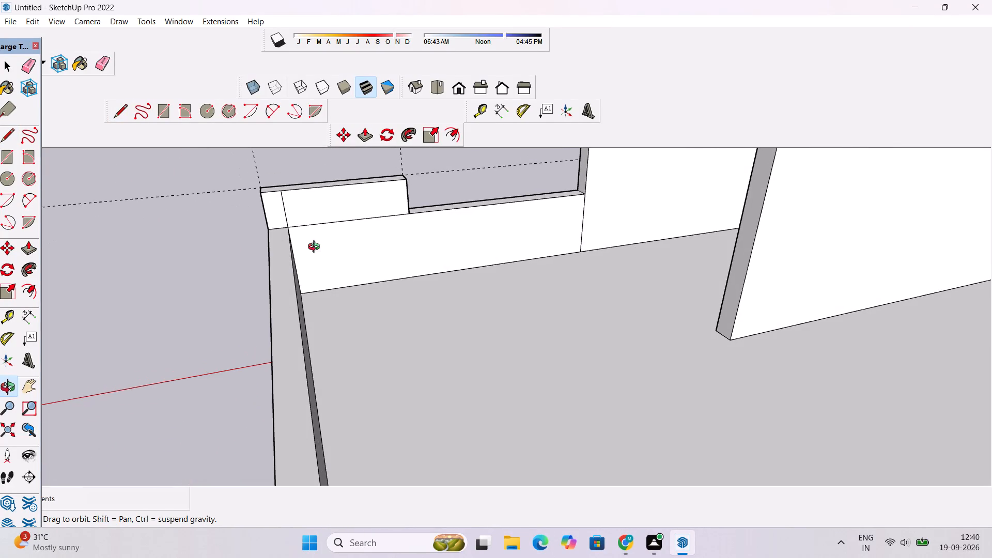
{"action": "scroll", "coordinate": [316, 248], "scroll_direction": "down", "scroll_amount": 2}
{"action": "left_click_drag", "start_coordinate": [316, 248], "coordinate": [343, 300], "text": "shift"}
{"action": "scroll", "coordinate": [307, 297], "scroll_direction": "up", "scroll_amount": 4}
{"action": "left_click_drag", "start_coordinate": [301, 301], "coordinate": [390, 278]}
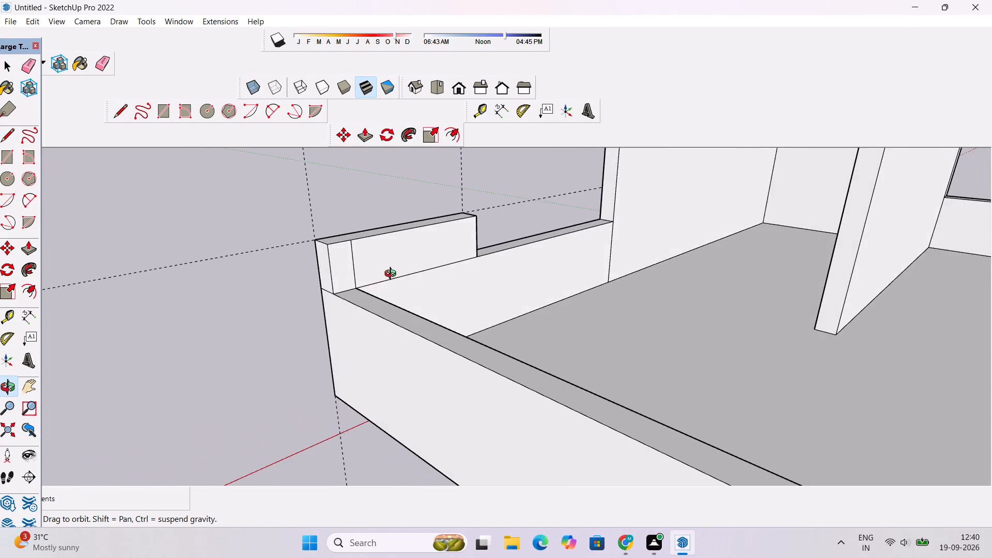
{"action": "scroll", "coordinate": [393, 275], "scroll_direction": "down", "scroll_amount": 5}
{"action": "left_click_drag", "start_coordinate": [358, 296], "coordinate": [422, 309]}
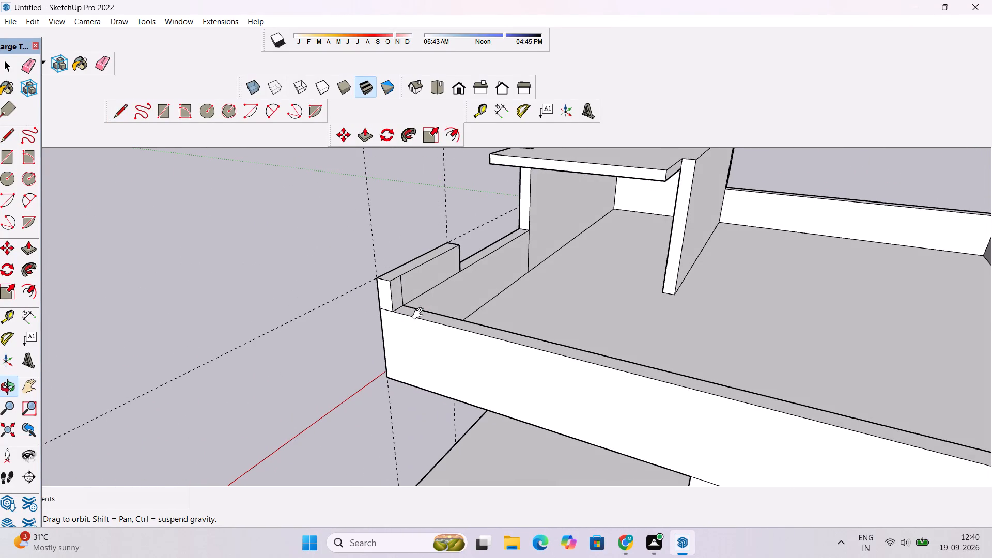
{"action": "left_click_drag", "start_coordinate": [420, 314], "coordinate": [354, 314], "text": "shift"}
{"action": "scroll", "coordinate": [321, 306], "scroll_direction": "up", "scroll_amount": 7, "text": "shift"}
{"action": "left_click_drag", "start_coordinate": [321, 307], "coordinate": [358, 315]}
{"action": "left_click_drag", "start_coordinate": [368, 308], "coordinate": [238, 293], "text": "shift"}
{"action": "scroll", "coordinate": [223, 301], "scroll_direction": "up", "scroll_amount": 3, "text": "shift"}
{"action": "left_click_drag", "start_coordinate": [237, 315], "coordinate": [212, 262], "text": "shift"}
{"action": "scroll", "coordinate": [210, 262], "scroll_direction": "down", "scroll_amount": 4}
{"action": "left_click_drag", "start_coordinate": [223, 286], "coordinate": [216, 290]}
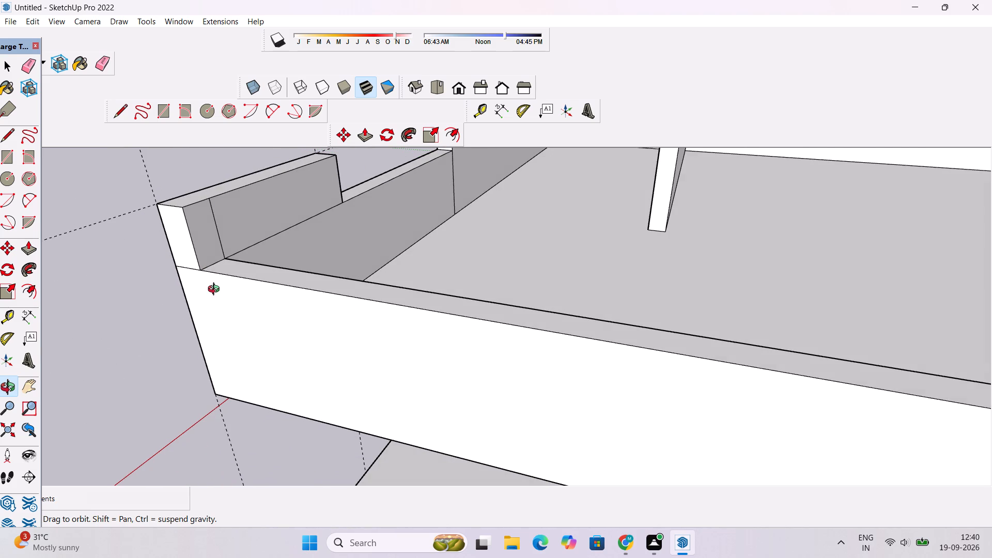
{"action": "key", "text": "p"}
{"action": "left_click", "coordinate": [204, 246]}
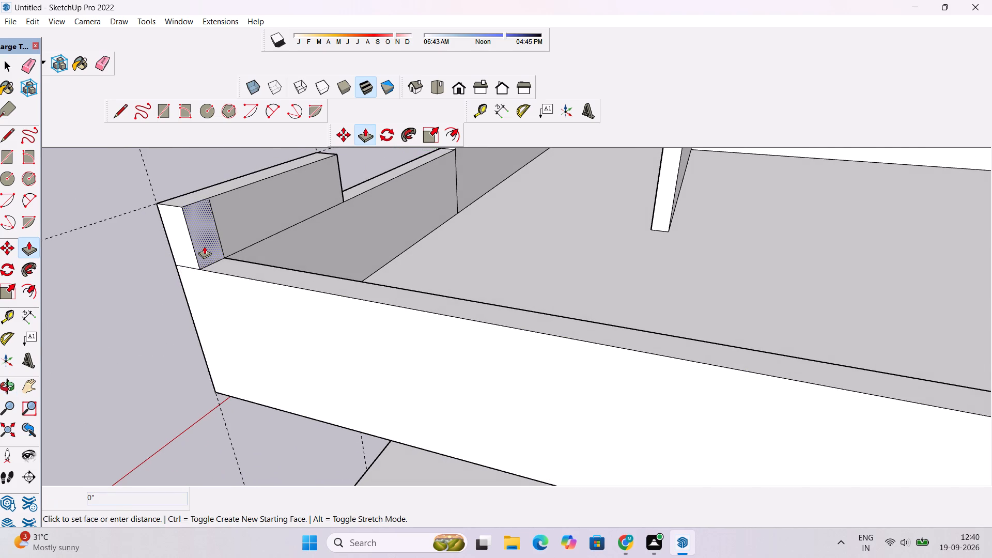
{"action": "scroll", "coordinate": [229, 255], "scroll_direction": "down", "scroll_amount": 3}
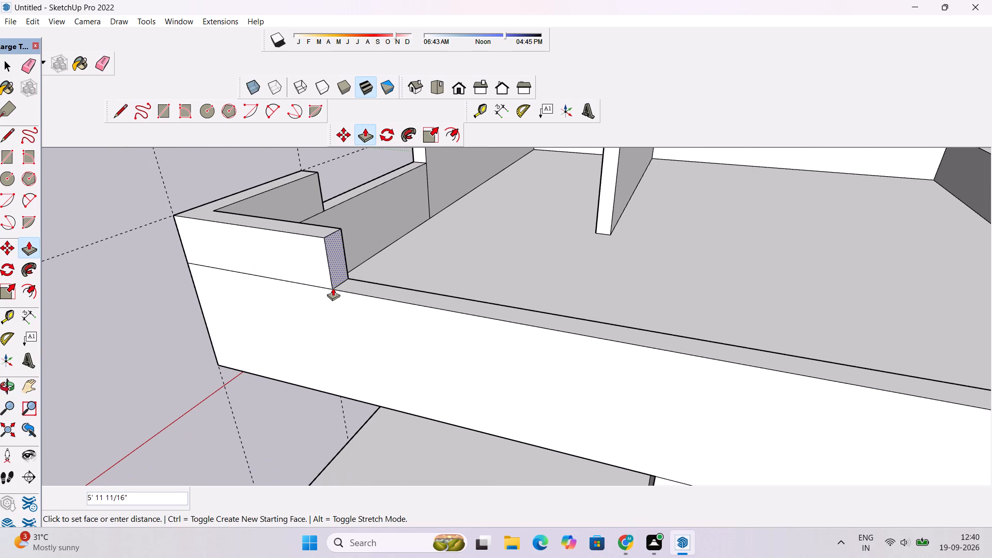
{"action": "type", "text": "6'"}
{"action": "key", "text": "Return"}
Erase the three dashed guide lines running through the raised corner parapet.
{"action": "key", "text": "o"}
{"action": "scroll", "coordinate": [332, 288], "scroll_direction": "down", "scroll_amount": 6}
{"action": "left_click_drag", "start_coordinate": [238, 289], "coordinate": [506, 231]}
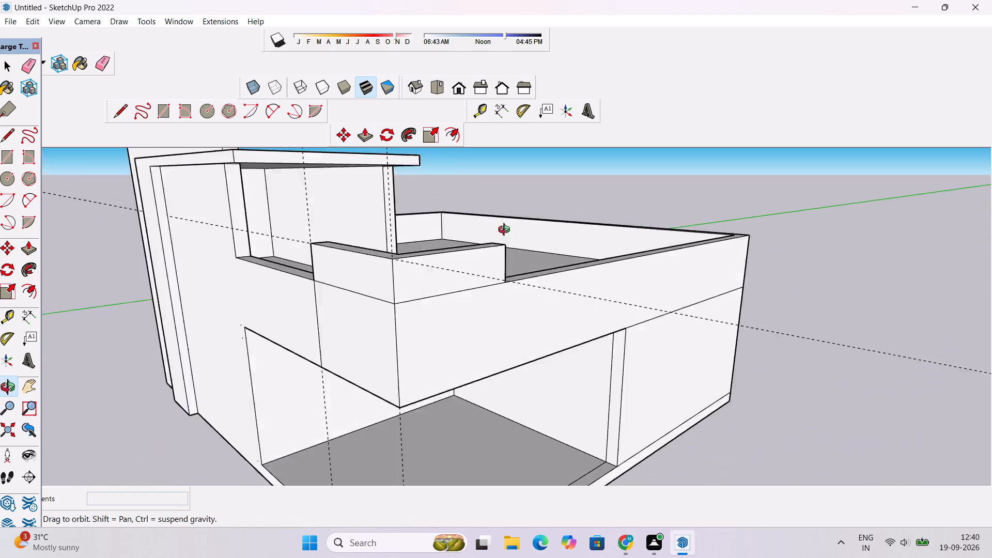
{"action": "left_click_drag", "start_coordinate": [506, 231], "coordinate": [527, 224]}
{"action": "scroll", "coordinate": [547, 223], "scroll_direction": "down", "scroll_amount": 3}
{"action": "left_click_drag", "start_coordinate": [410, 286], "coordinate": [527, 268]}
{"action": "scroll", "coordinate": [535, 261], "scroll_direction": "up", "scroll_amount": 2}
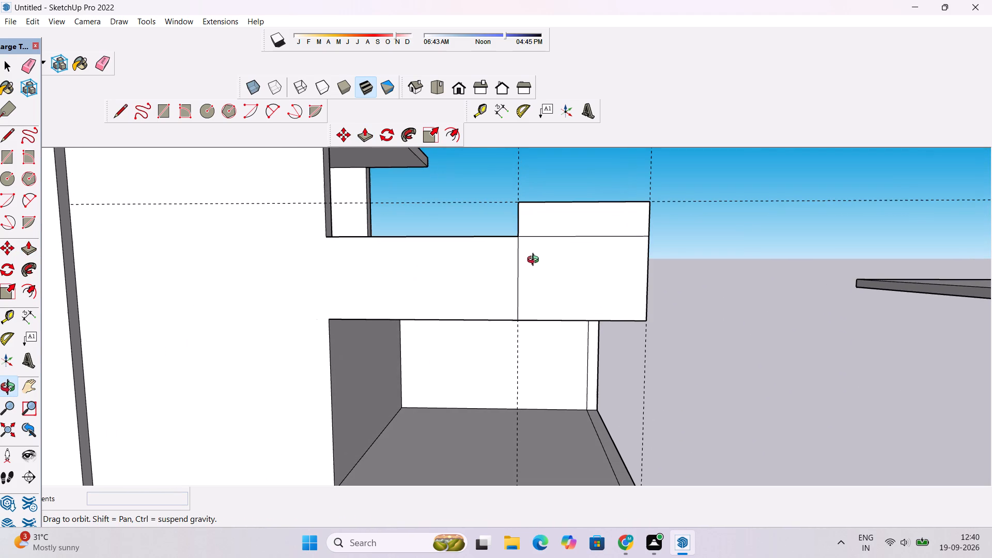
{"action": "left_click_drag", "start_coordinate": [552, 256], "coordinate": [522, 260], "text": "shift"}
{"action": "scroll", "coordinate": [522, 260], "scroll_direction": "up", "scroll_amount": 2}
{"action": "key", "text": "e"}
{"action": "scroll", "coordinate": [522, 260], "scroll_direction": "down", "scroll_amount": 8}
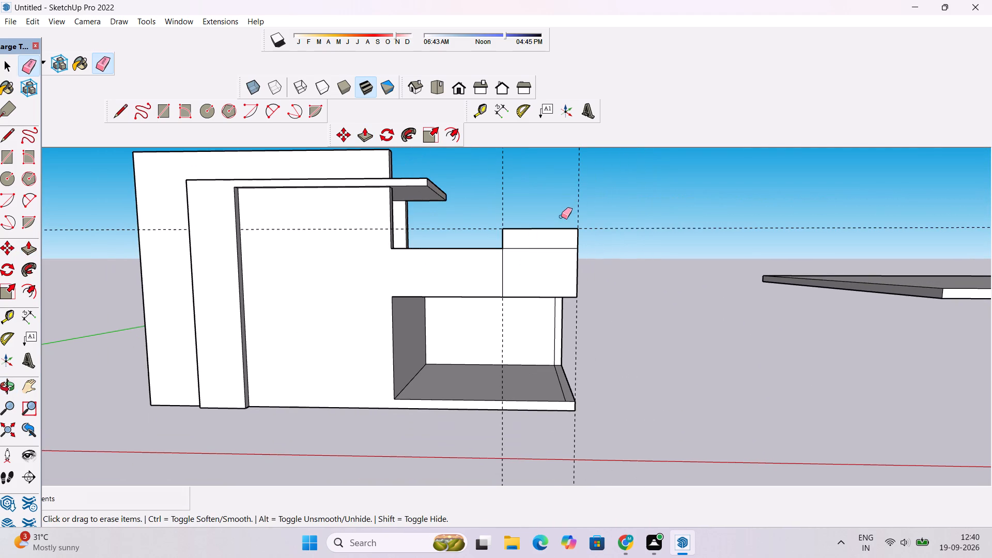
{"action": "left_click_drag", "start_coordinate": [568, 208], "coordinate": [592, 233]}
{"action": "left_click_drag", "start_coordinate": [517, 190], "coordinate": [507, 195]}
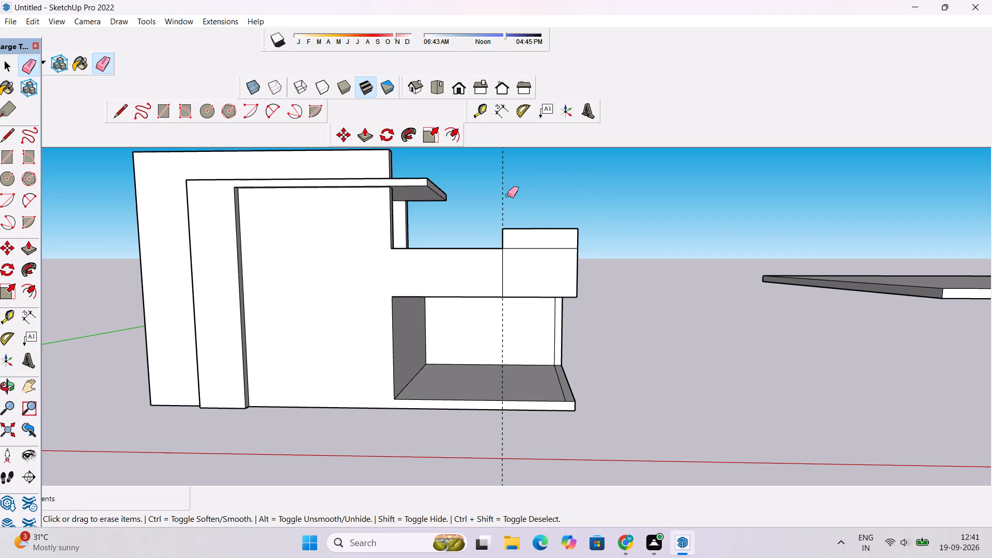
{"action": "left_click_drag", "start_coordinate": [507, 195], "coordinate": [501, 203]}
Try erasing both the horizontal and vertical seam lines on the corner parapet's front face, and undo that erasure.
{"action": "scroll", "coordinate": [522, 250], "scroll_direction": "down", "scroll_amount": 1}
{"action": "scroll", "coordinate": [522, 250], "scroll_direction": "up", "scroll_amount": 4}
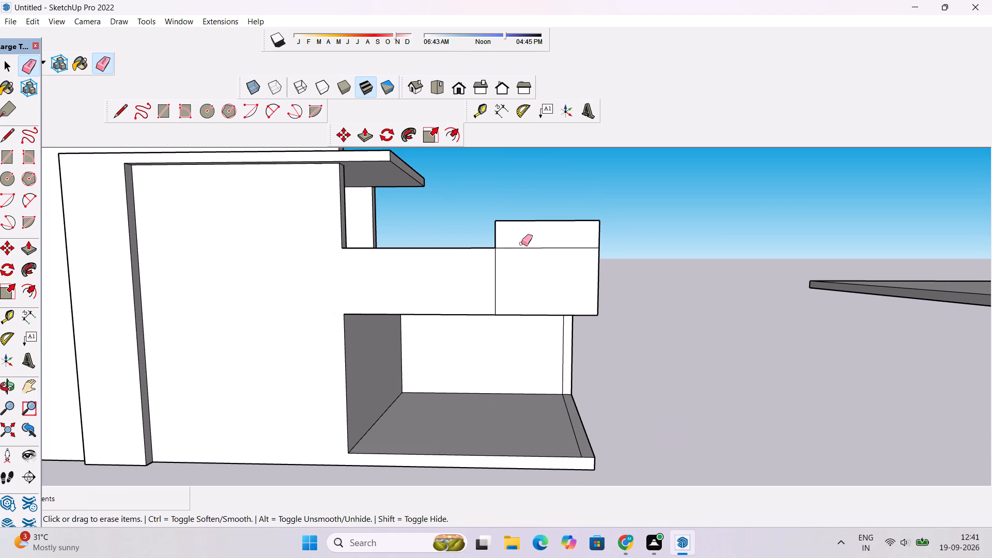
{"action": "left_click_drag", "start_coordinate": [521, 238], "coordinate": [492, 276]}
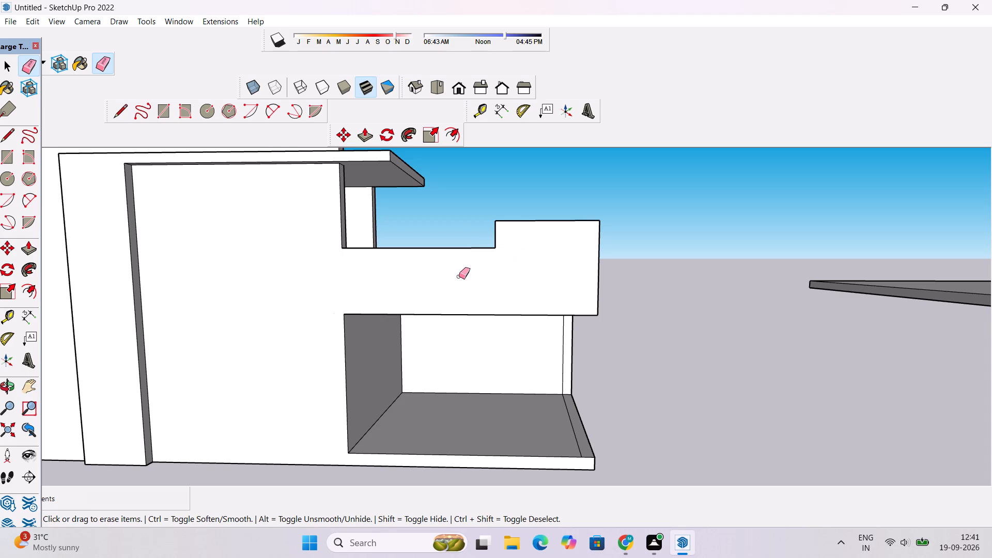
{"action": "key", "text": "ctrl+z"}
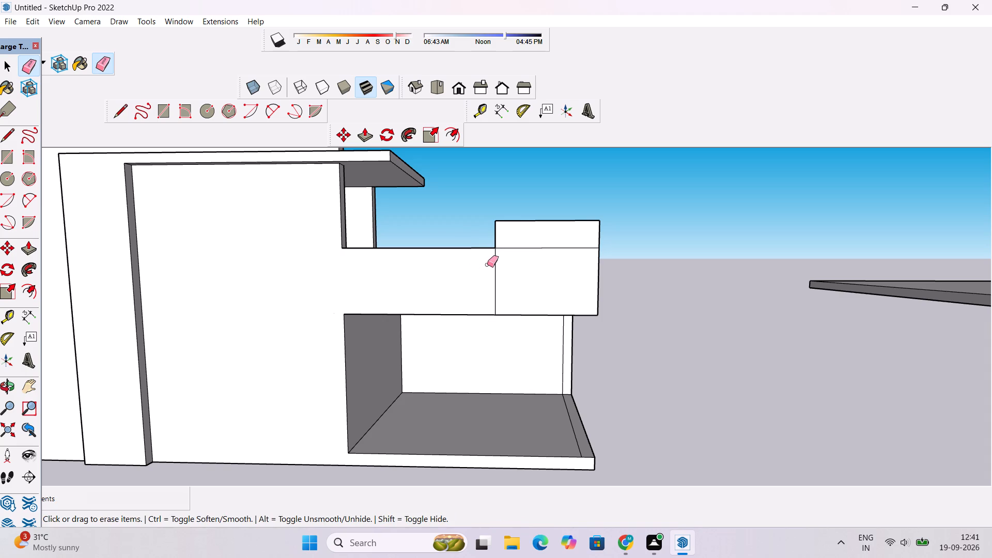
Erase only the horizontal seam lines on the front and long side faces of the raised corner parapet.
{"action": "left_click_drag", "start_coordinate": [577, 233], "coordinate": [576, 250]}
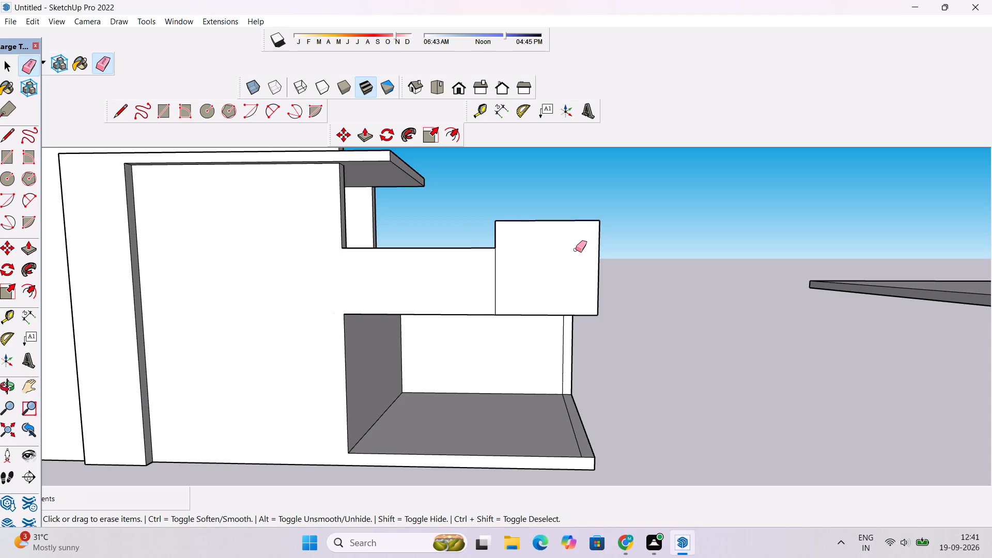
{"action": "key", "text": "o"}
{"action": "left_click_drag", "start_coordinate": [582, 258], "coordinate": [510, 331]}
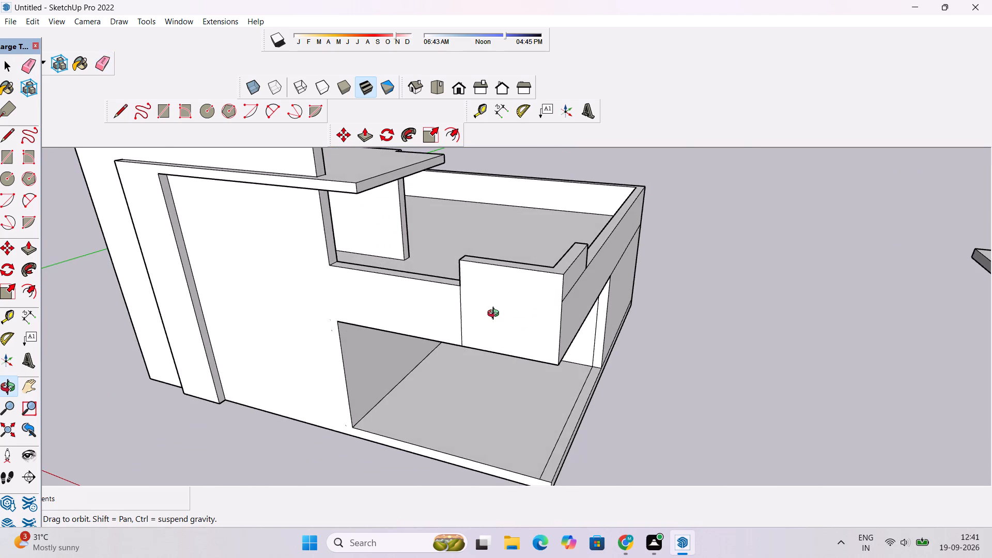
{"action": "scroll", "coordinate": [495, 315], "scroll_direction": "up", "scroll_amount": 5}
{"action": "left_click_drag", "start_coordinate": [647, 270], "coordinate": [575, 283]}
{"action": "left_click_drag", "start_coordinate": [544, 311], "coordinate": [496, 265]}
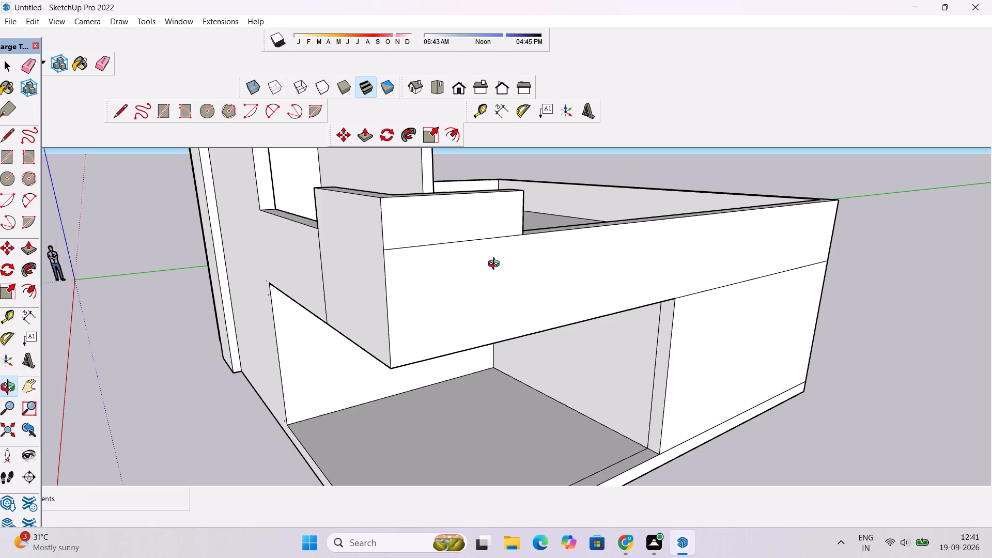
{"action": "key", "text": "e"}
{"action": "left_click_drag", "start_coordinate": [477, 233], "coordinate": [475, 250]}
Draw a horizontal line about 7' 8" long across the corner parapet's front face, just below its top edge.
{"action": "type", "text": "io"}
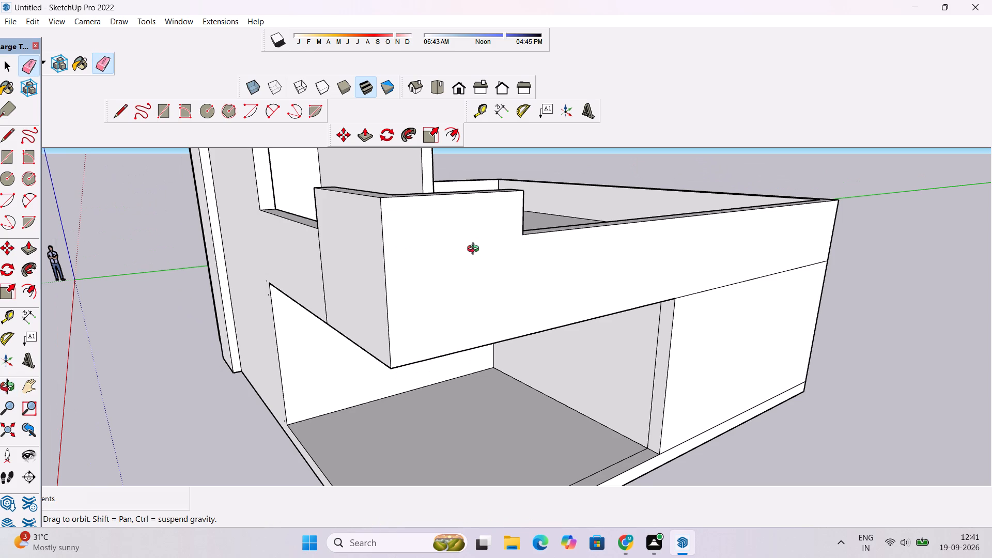
{"action": "scroll", "coordinate": [475, 250], "scroll_direction": "down", "scroll_amount": 7}
{"action": "left_click_drag", "start_coordinate": [377, 280], "coordinate": [576, 273]}
{"action": "scroll", "coordinate": [554, 271], "scroll_direction": "up", "scroll_amount": 3}
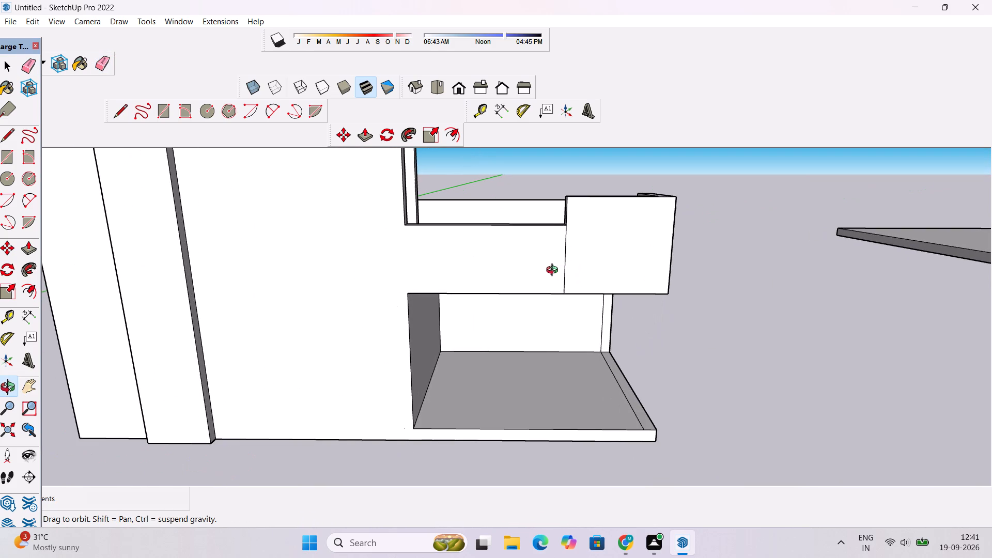
{"action": "left_click_drag", "start_coordinate": [564, 251], "coordinate": [485, 303], "text": "shift"}
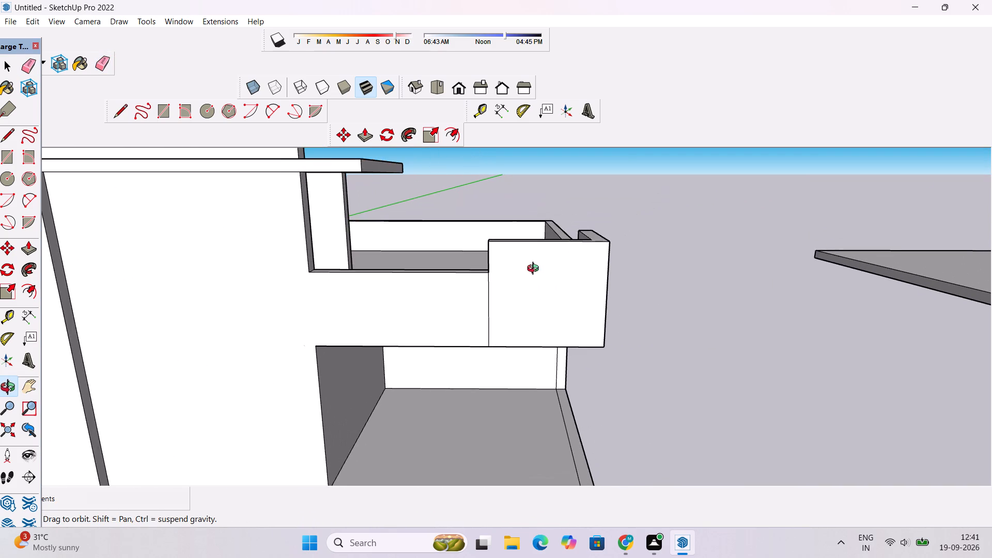
{"action": "scroll", "coordinate": [535, 270], "scroll_direction": "up", "scroll_amount": 4}
{"action": "left_click_drag", "start_coordinate": [538, 270], "coordinate": [485, 276], "text": "shift"}
{"action": "scroll", "coordinate": [485, 276], "scroll_direction": "up", "scroll_amount": 4, "text": "shift"}
{"action": "key", "text": "l"}
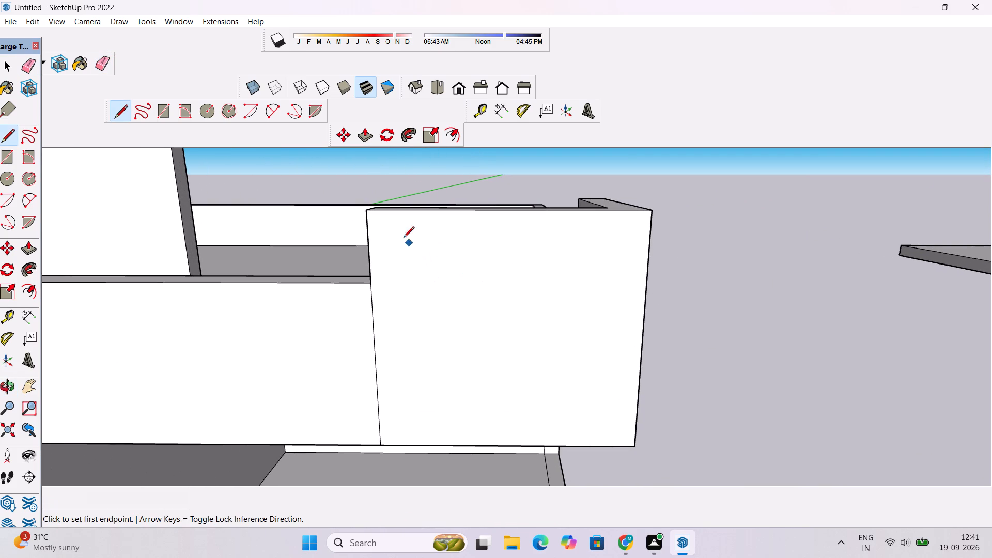
{"action": "left_click", "coordinate": [366, 225]}
{"action": "left_click", "coordinate": [652, 227]}
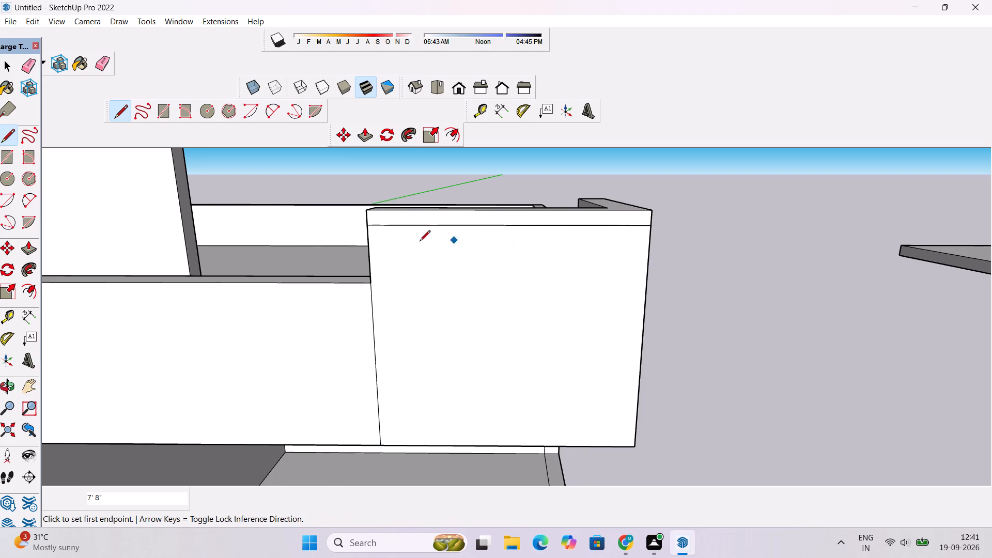
Continue the line around the corner parapet's end face, drawing an edge about 1' long across its thickness.
{"action": "scroll", "coordinate": [288, 230], "scroll_direction": "up", "scroll_amount": 5}
{"action": "scroll", "coordinate": [288, 230], "scroll_direction": "down", "scroll_amount": 6}
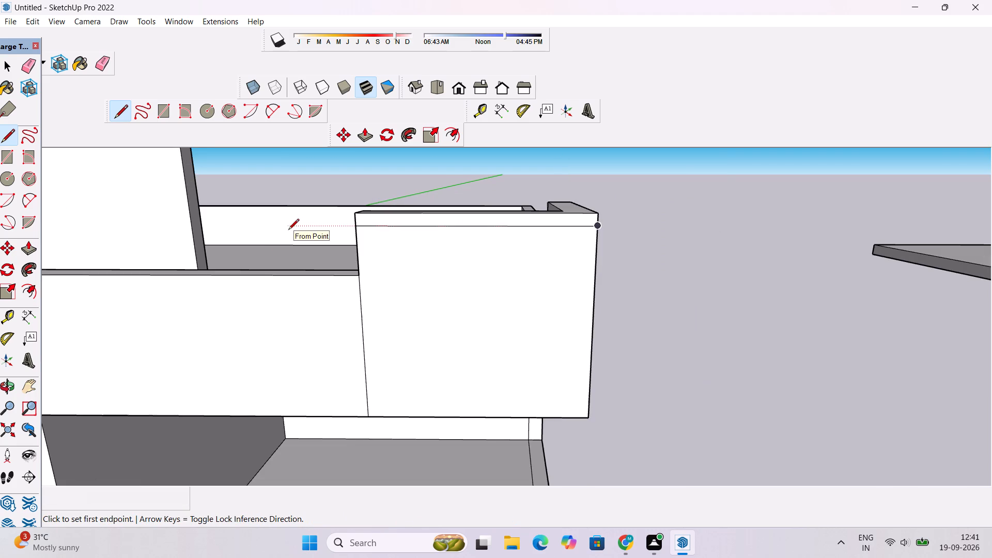
{"action": "left_click", "coordinate": [12, 386]}
{"action": "left_click_drag", "start_coordinate": [195, 313], "coordinate": [315, 305]}
{"action": "scroll", "coordinate": [390, 253], "scroll_direction": "up", "scroll_amount": 2}
{"action": "left_click_drag", "start_coordinate": [384, 259], "coordinate": [441, 281]}
{"action": "scroll", "coordinate": [455, 228], "scroll_direction": "up", "scroll_amount": 4}
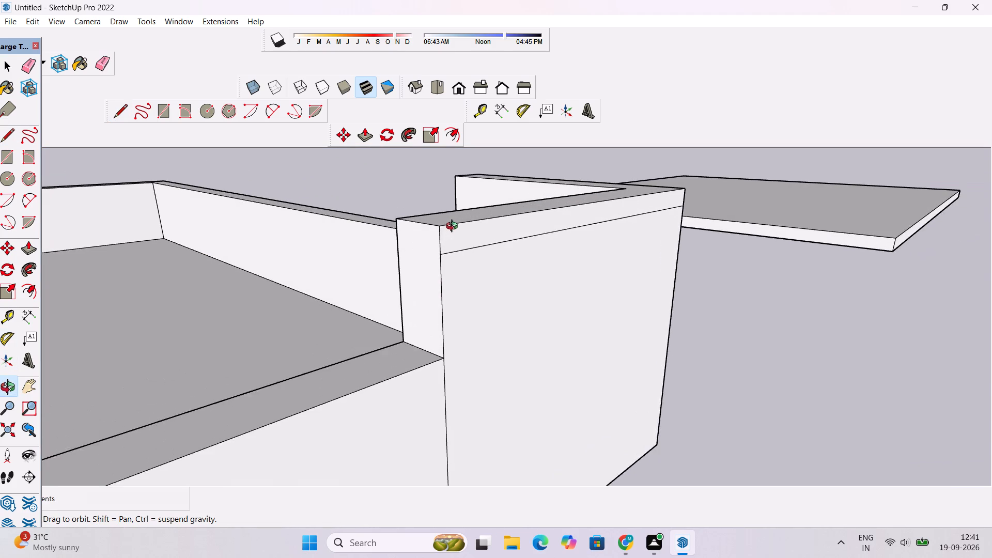
{"action": "scroll", "coordinate": [453, 228], "scroll_direction": "up", "scroll_amount": 2}
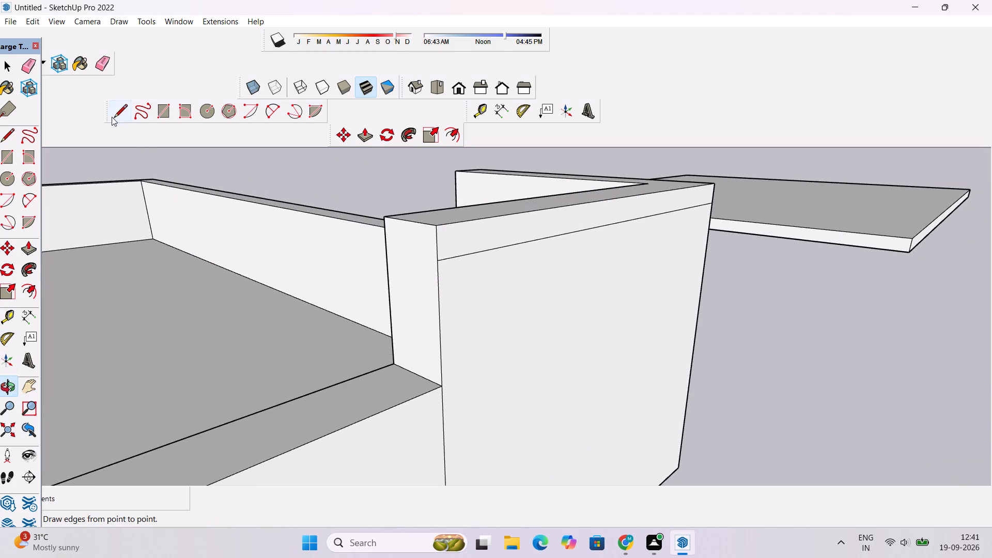
{"action": "left_click", "coordinate": [112, 114]}
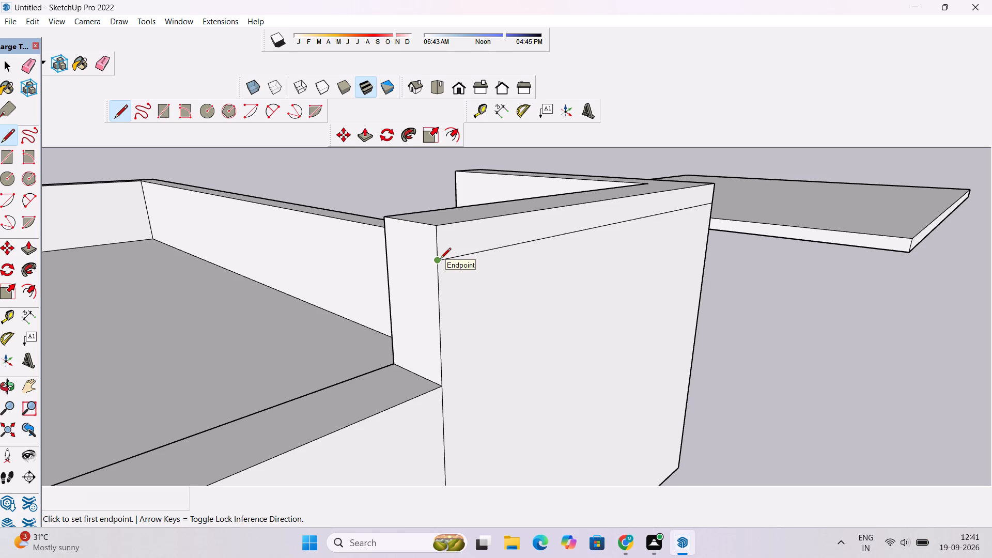
{"action": "scroll", "coordinate": [440, 259], "scroll_direction": "up", "scroll_amount": 2}
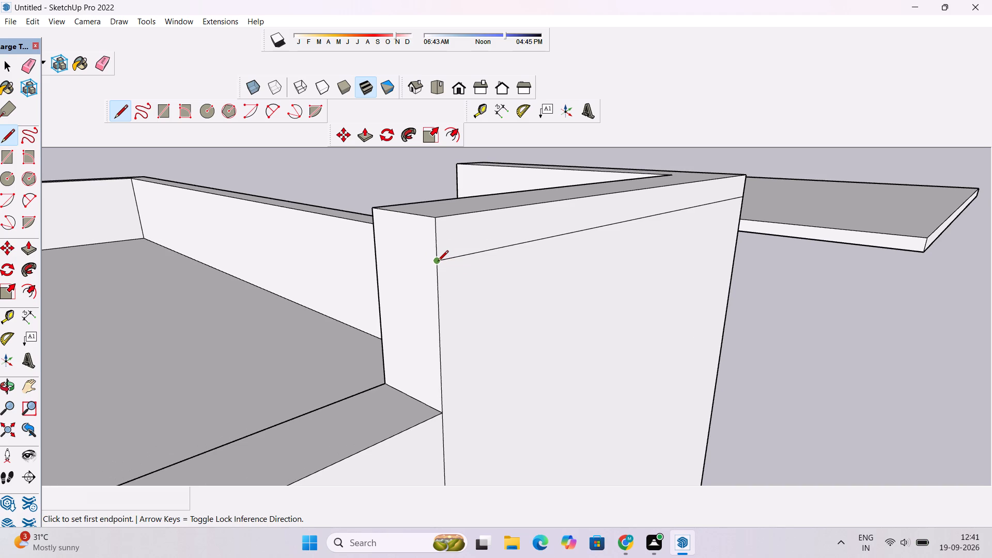
{"action": "left_click", "coordinate": [438, 262]}
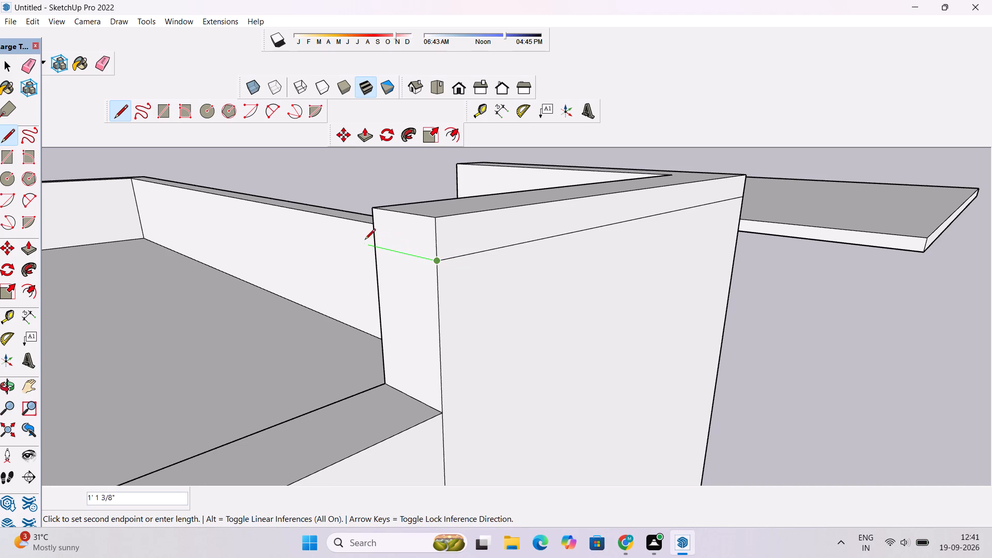
{"action": "scroll", "coordinate": [359, 241], "scroll_direction": "up", "scroll_amount": 3}
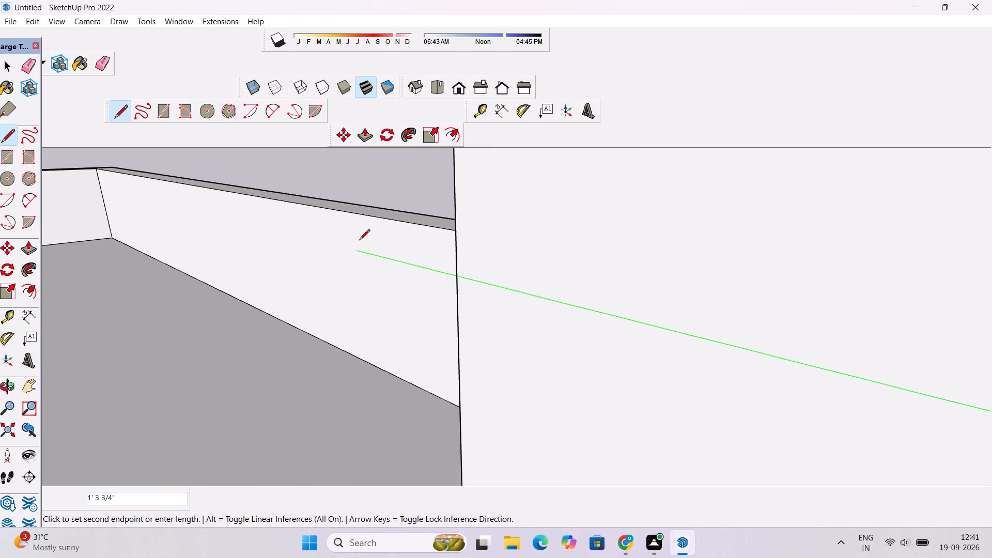
{"action": "left_click", "coordinate": [457, 277]}
Place a guide on the corner parapet's adjacent side face, about 4 7/8" below its top edge, level with the front band line.
{"action": "scroll", "coordinate": [445, 275], "scroll_direction": "down", "scroll_amount": 14}
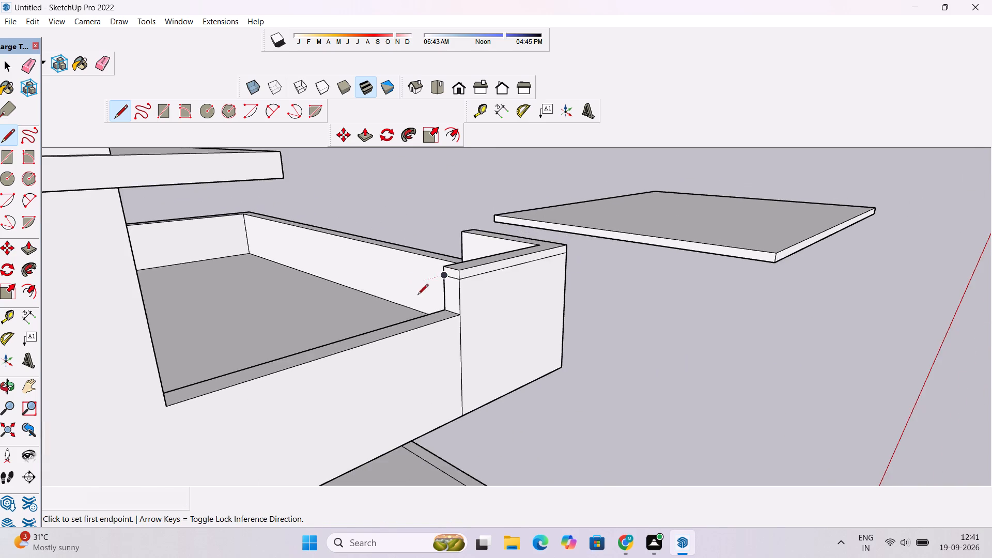
{"action": "scroll", "coordinate": [410, 303], "scroll_direction": "up", "scroll_amount": 5}
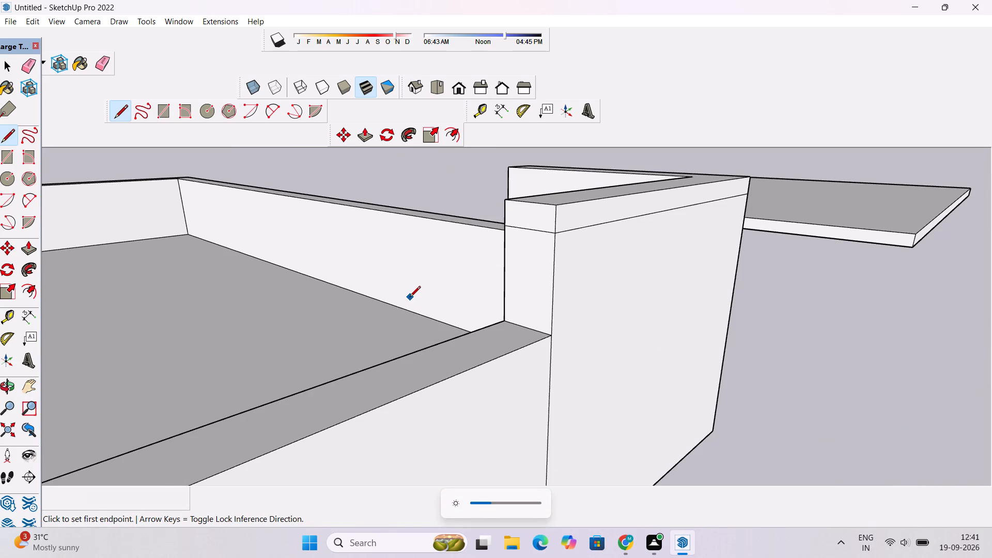
{"action": "key", "text": "o"}
{"action": "left_click_drag", "start_coordinate": [531, 344], "coordinate": [420, 331]}
{"action": "scroll", "coordinate": [421, 325], "scroll_direction": "down", "scroll_amount": 5}
{"action": "left_click_drag", "start_coordinate": [515, 317], "coordinate": [481, 321]}
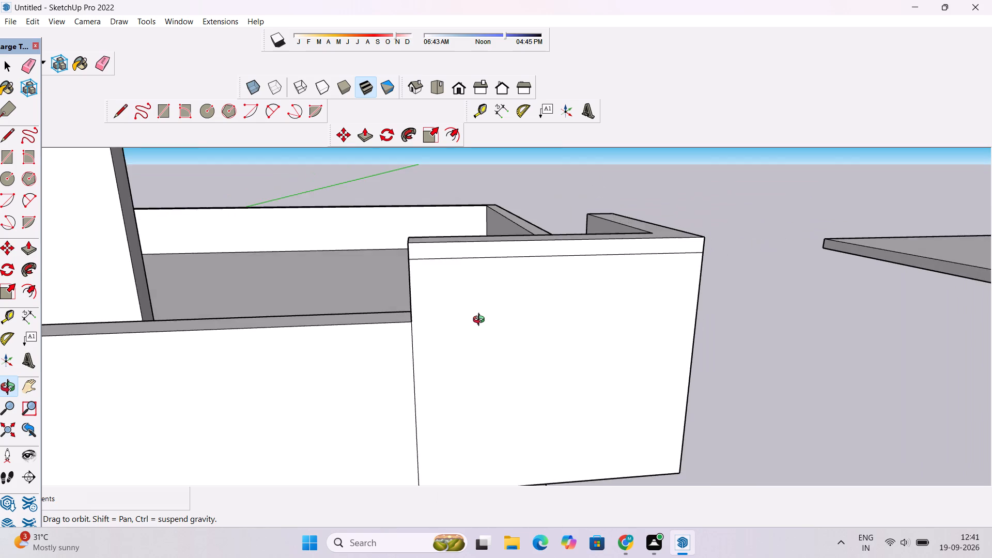
{"action": "scroll", "coordinate": [481, 321], "scroll_direction": "down", "scroll_amount": 4}
{"action": "left_click_drag", "start_coordinate": [489, 313], "coordinate": [492, 334], "text": "shift"}
{"action": "left_click_drag", "start_coordinate": [526, 338], "coordinate": [481, 349]}
{"action": "scroll", "coordinate": [480, 349], "scroll_direction": "up", "scroll_amount": 2}
{"action": "left_click_drag", "start_coordinate": [516, 324], "coordinate": [387, 328]}
{"action": "left_click_drag", "start_coordinate": [640, 333], "coordinate": [614, 337]}
{"action": "left_click_drag", "start_coordinate": [614, 337], "coordinate": [562, 337], "text": "shift"}
{"action": "left_click_drag", "start_coordinate": [554, 342], "coordinate": [513, 344]}
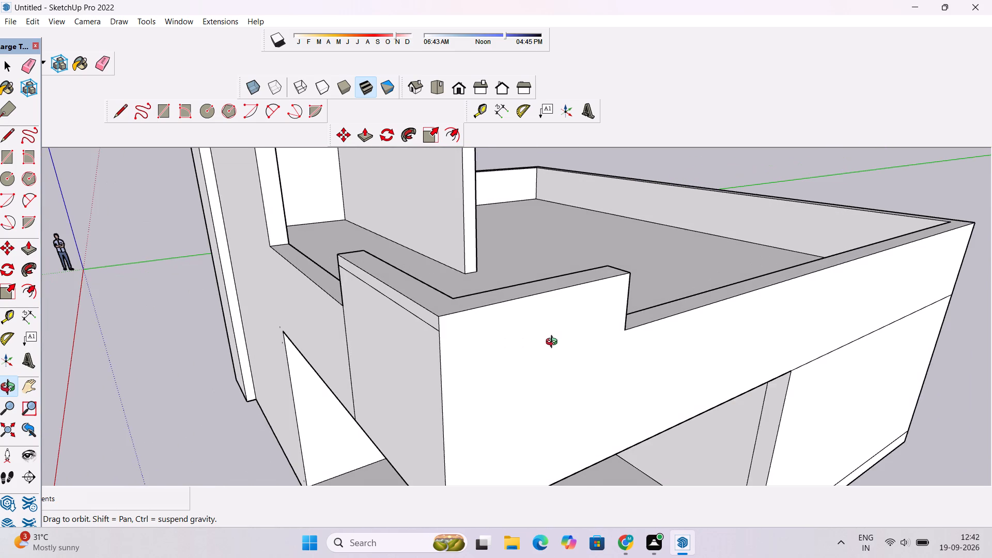
{"action": "scroll", "coordinate": [554, 343], "scroll_direction": "up", "scroll_amount": 1}
{"action": "left_click_drag", "start_coordinate": [556, 342], "coordinate": [546, 342]}
{"action": "key", "text": "t"}
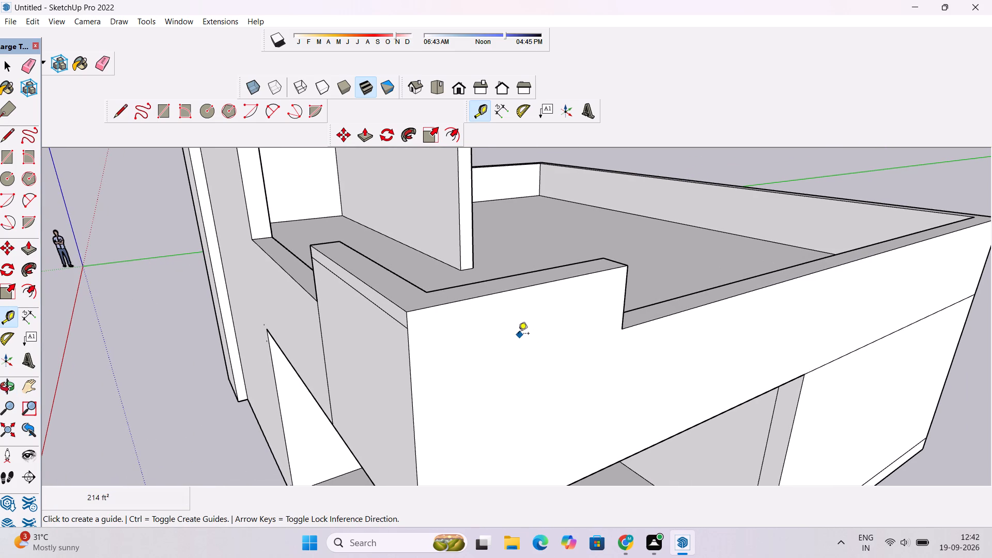
{"action": "left_click", "coordinate": [532, 286]}
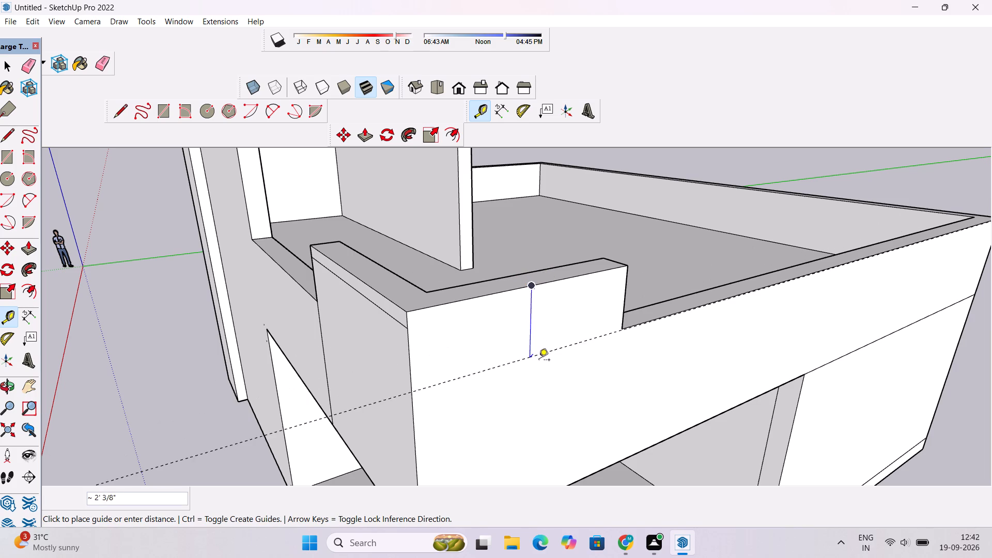
{"action": "left_click", "coordinate": [410, 330]}
Draw a 7' line along the guide across the corner parapet's side face, continuing the band from the front corner.
{"action": "key", "text": "l"}
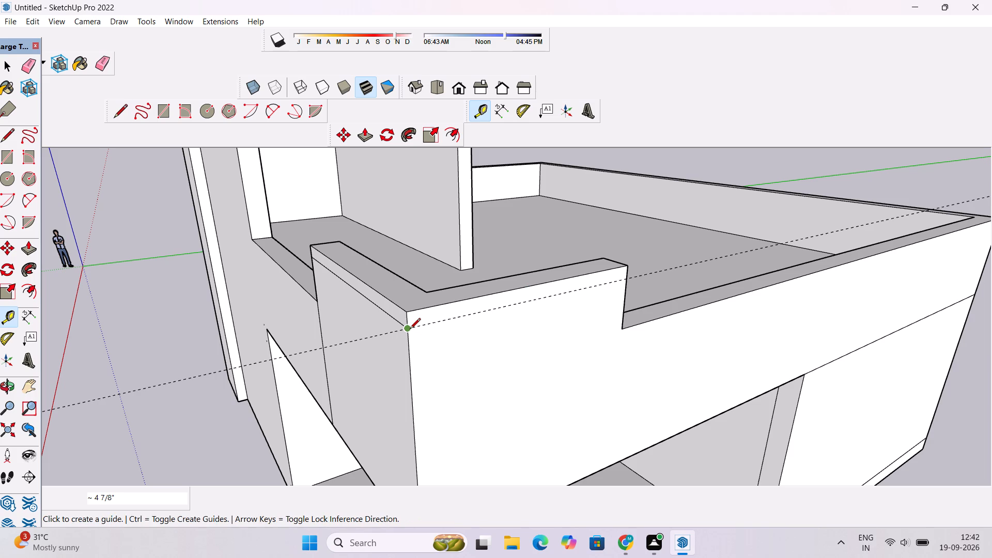
{"action": "left_click", "coordinate": [410, 328]}
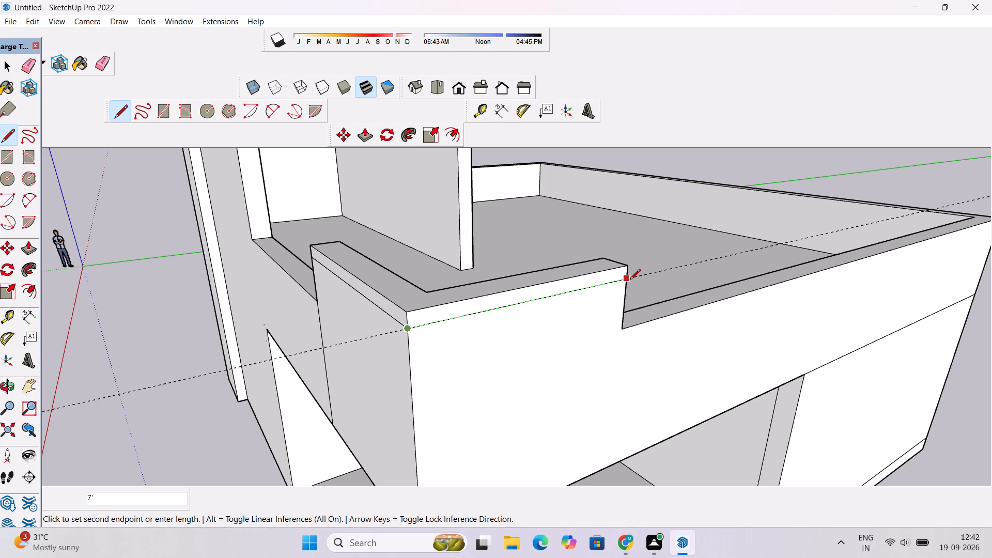
{"action": "left_click", "coordinate": [627, 281]}
{"action": "key", "text": "space"}
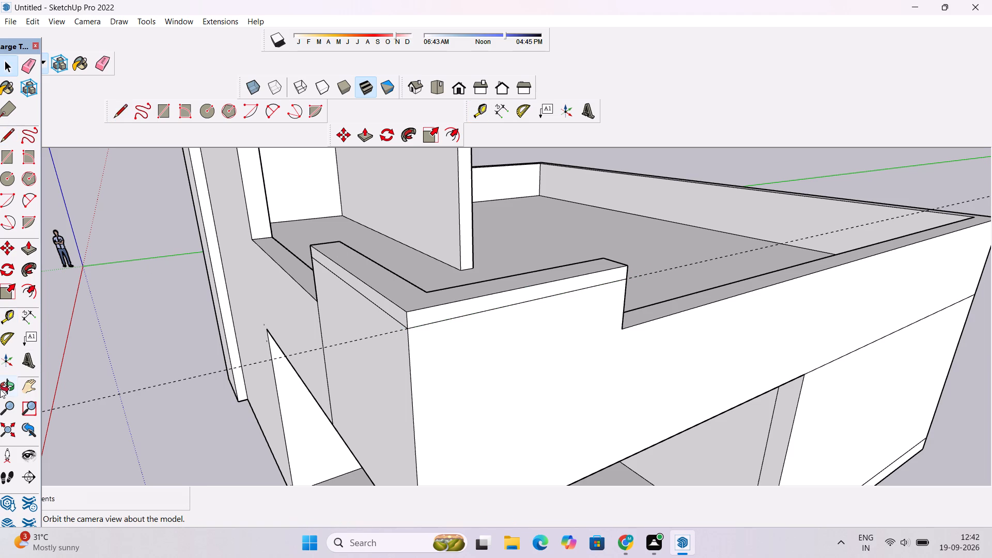
Erase the construction guide running along the corner parapet's side face.
{"action": "left_click", "coordinate": [0, 389]}
{"action": "left_click_drag", "start_coordinate": [196, 327], "coordinate": [344, 307]}
{"action": "scroll", "coordinate": [384, 291], "scroll_direction": "up", "scroll_amount": 2}
{"action": "left_click_drag", "start_coordinate": [362, 306], "coordinate": [392, 295]}
{"action": "key", "text": "e"}
{"action": "scroll", "coordinate": [468, 267], "scroll_direction": "down", "scroll_amount": 4}
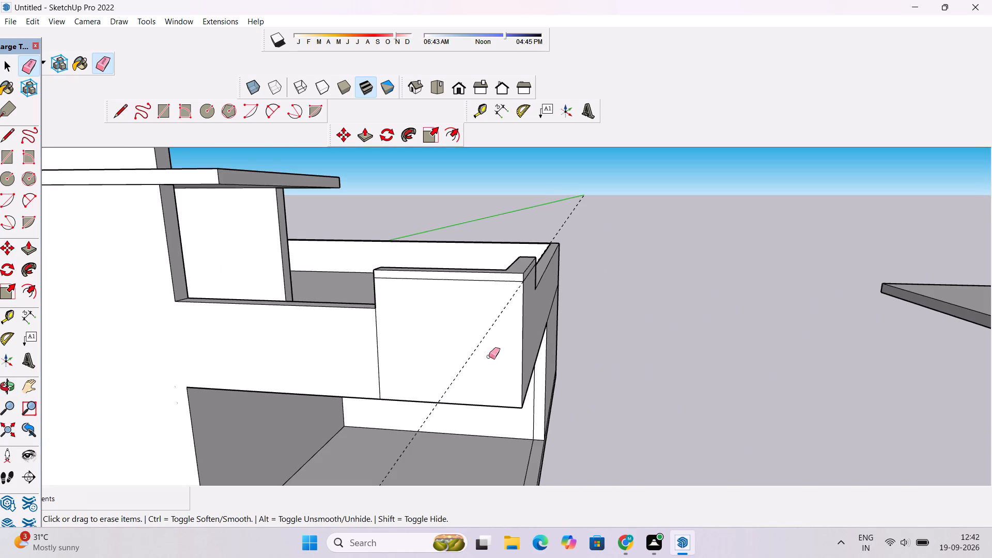
{"action": "left_click", "coordinate": [447, 347]}
{"action": "scroll", "coordinate": [378, 288], "scroll_direction": "up", "scroll_amount": 3}
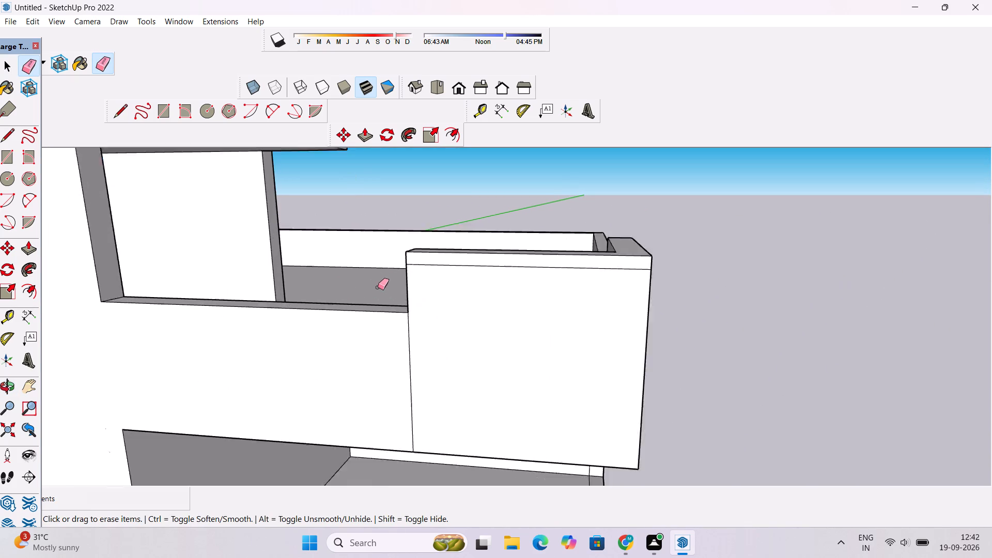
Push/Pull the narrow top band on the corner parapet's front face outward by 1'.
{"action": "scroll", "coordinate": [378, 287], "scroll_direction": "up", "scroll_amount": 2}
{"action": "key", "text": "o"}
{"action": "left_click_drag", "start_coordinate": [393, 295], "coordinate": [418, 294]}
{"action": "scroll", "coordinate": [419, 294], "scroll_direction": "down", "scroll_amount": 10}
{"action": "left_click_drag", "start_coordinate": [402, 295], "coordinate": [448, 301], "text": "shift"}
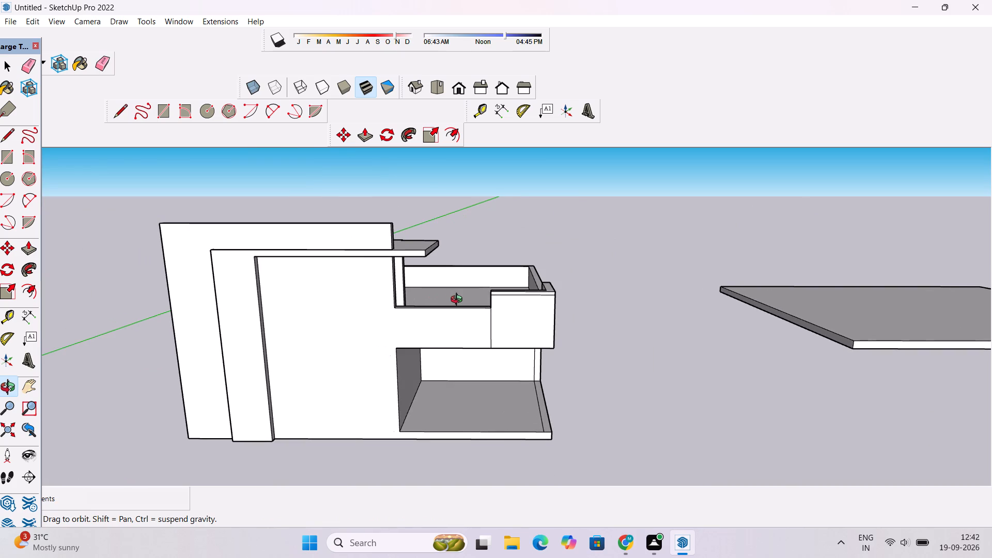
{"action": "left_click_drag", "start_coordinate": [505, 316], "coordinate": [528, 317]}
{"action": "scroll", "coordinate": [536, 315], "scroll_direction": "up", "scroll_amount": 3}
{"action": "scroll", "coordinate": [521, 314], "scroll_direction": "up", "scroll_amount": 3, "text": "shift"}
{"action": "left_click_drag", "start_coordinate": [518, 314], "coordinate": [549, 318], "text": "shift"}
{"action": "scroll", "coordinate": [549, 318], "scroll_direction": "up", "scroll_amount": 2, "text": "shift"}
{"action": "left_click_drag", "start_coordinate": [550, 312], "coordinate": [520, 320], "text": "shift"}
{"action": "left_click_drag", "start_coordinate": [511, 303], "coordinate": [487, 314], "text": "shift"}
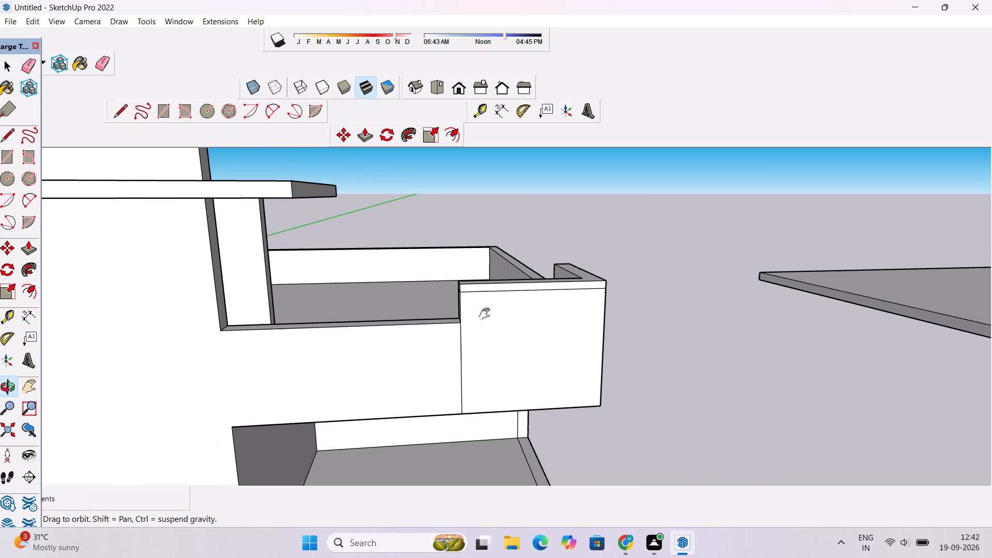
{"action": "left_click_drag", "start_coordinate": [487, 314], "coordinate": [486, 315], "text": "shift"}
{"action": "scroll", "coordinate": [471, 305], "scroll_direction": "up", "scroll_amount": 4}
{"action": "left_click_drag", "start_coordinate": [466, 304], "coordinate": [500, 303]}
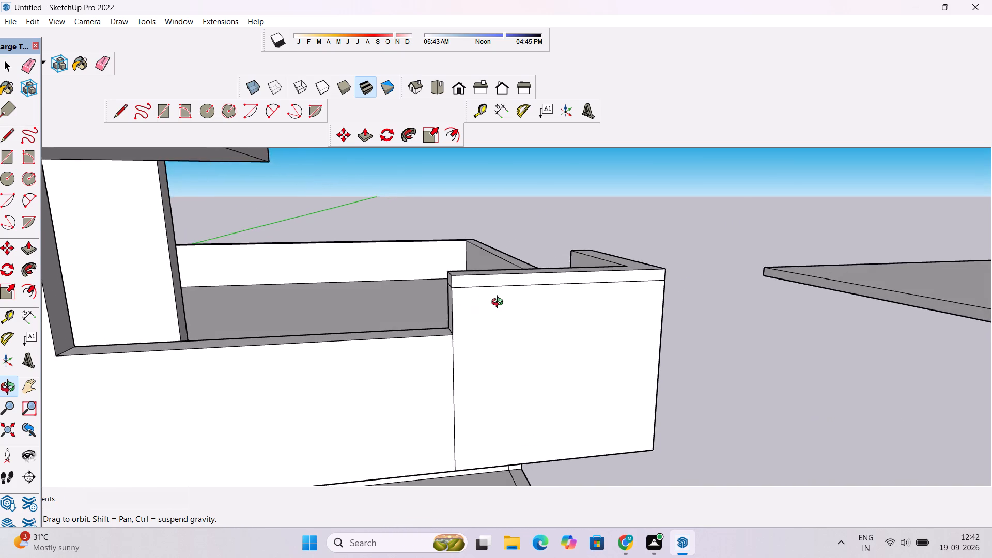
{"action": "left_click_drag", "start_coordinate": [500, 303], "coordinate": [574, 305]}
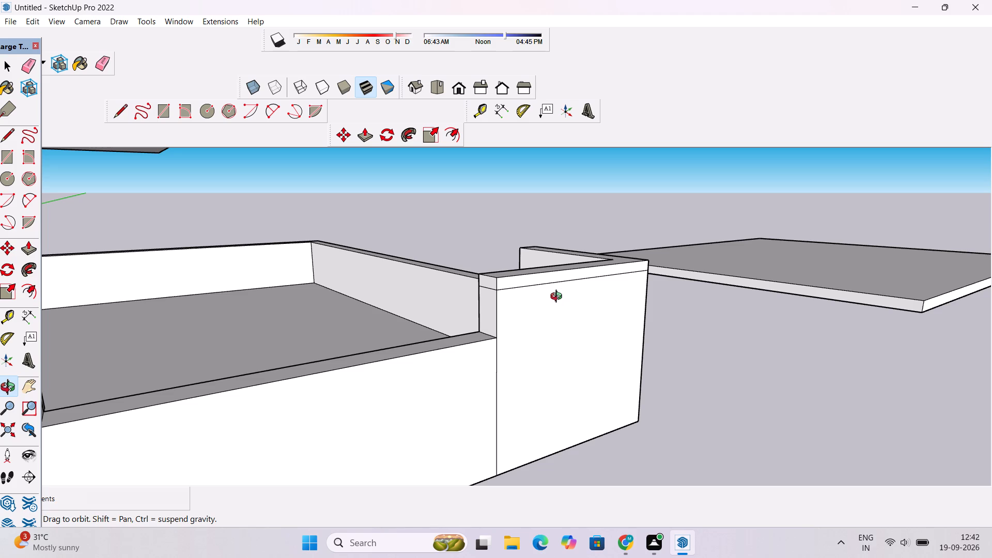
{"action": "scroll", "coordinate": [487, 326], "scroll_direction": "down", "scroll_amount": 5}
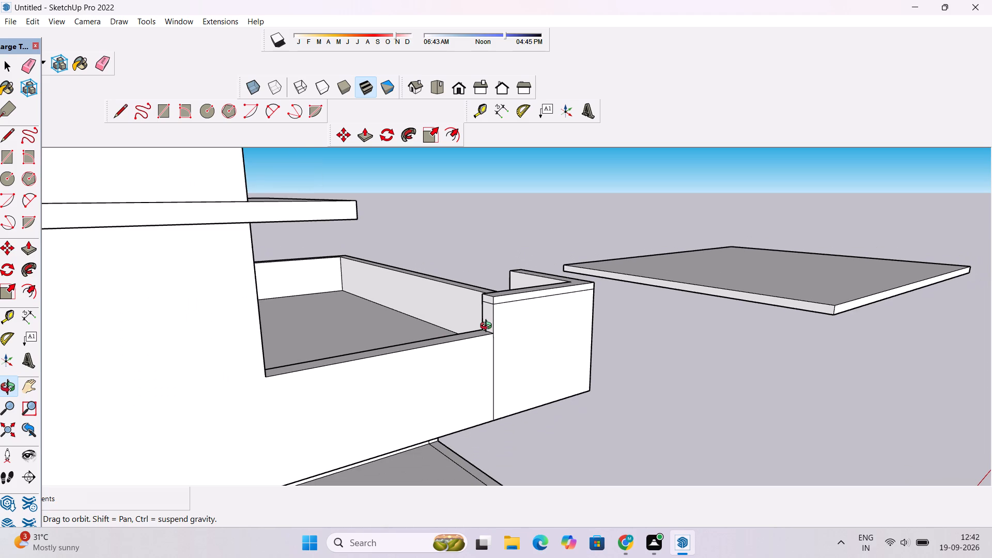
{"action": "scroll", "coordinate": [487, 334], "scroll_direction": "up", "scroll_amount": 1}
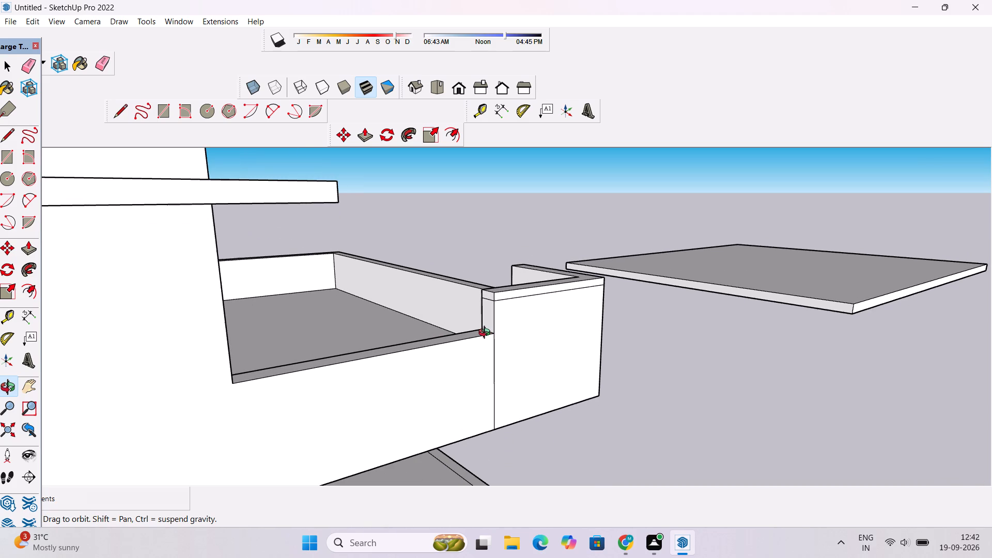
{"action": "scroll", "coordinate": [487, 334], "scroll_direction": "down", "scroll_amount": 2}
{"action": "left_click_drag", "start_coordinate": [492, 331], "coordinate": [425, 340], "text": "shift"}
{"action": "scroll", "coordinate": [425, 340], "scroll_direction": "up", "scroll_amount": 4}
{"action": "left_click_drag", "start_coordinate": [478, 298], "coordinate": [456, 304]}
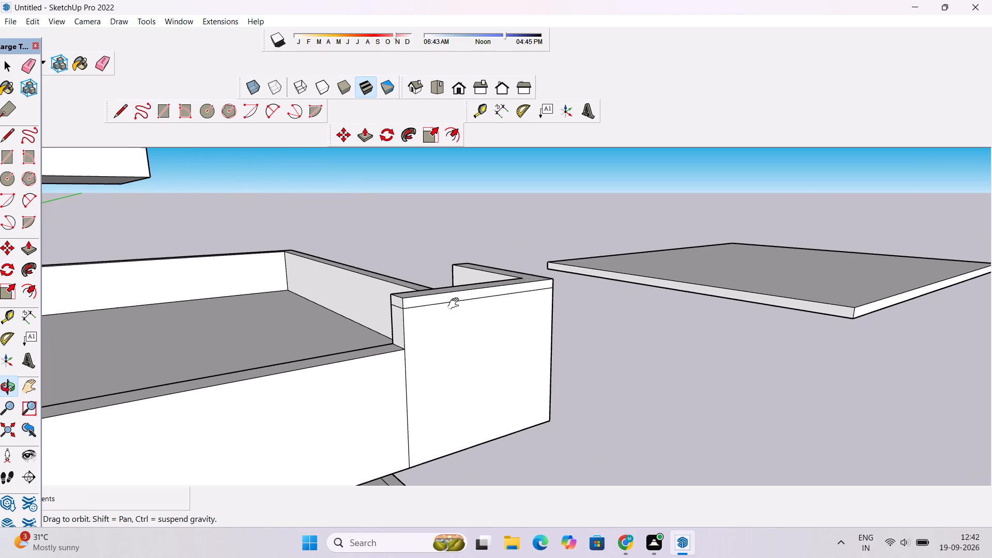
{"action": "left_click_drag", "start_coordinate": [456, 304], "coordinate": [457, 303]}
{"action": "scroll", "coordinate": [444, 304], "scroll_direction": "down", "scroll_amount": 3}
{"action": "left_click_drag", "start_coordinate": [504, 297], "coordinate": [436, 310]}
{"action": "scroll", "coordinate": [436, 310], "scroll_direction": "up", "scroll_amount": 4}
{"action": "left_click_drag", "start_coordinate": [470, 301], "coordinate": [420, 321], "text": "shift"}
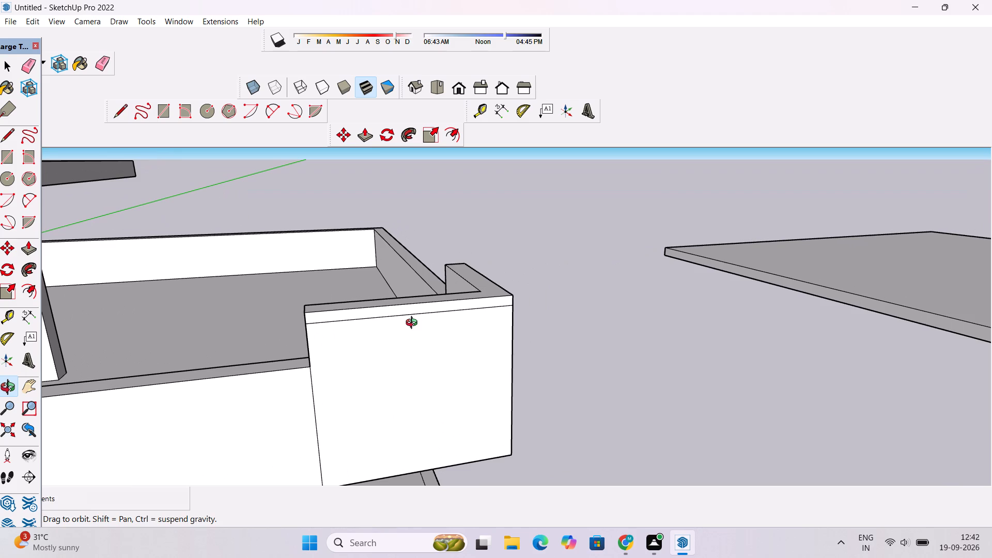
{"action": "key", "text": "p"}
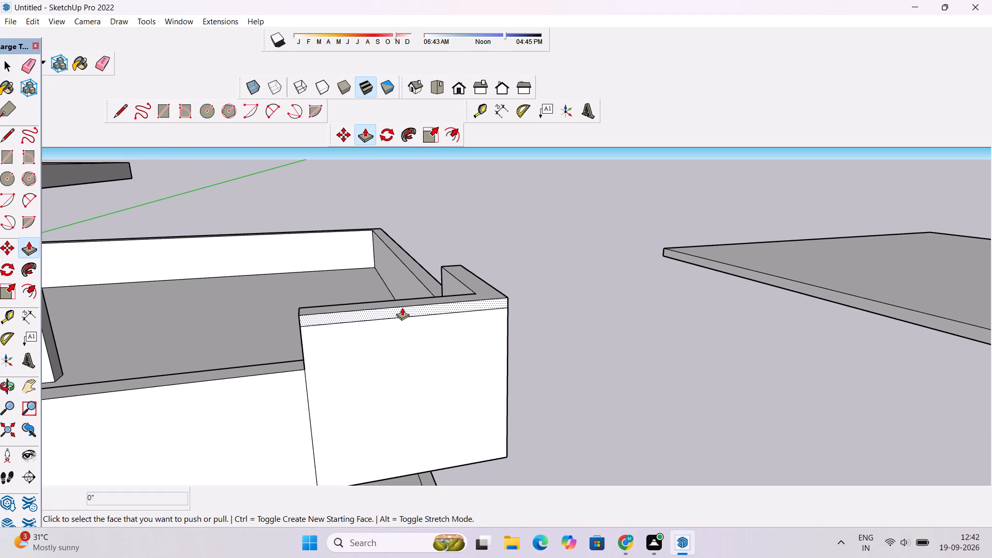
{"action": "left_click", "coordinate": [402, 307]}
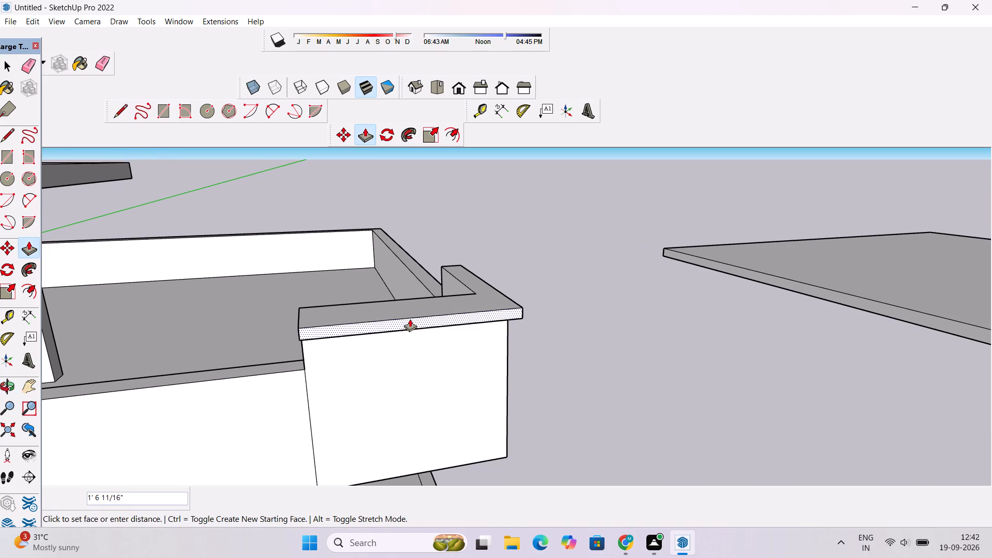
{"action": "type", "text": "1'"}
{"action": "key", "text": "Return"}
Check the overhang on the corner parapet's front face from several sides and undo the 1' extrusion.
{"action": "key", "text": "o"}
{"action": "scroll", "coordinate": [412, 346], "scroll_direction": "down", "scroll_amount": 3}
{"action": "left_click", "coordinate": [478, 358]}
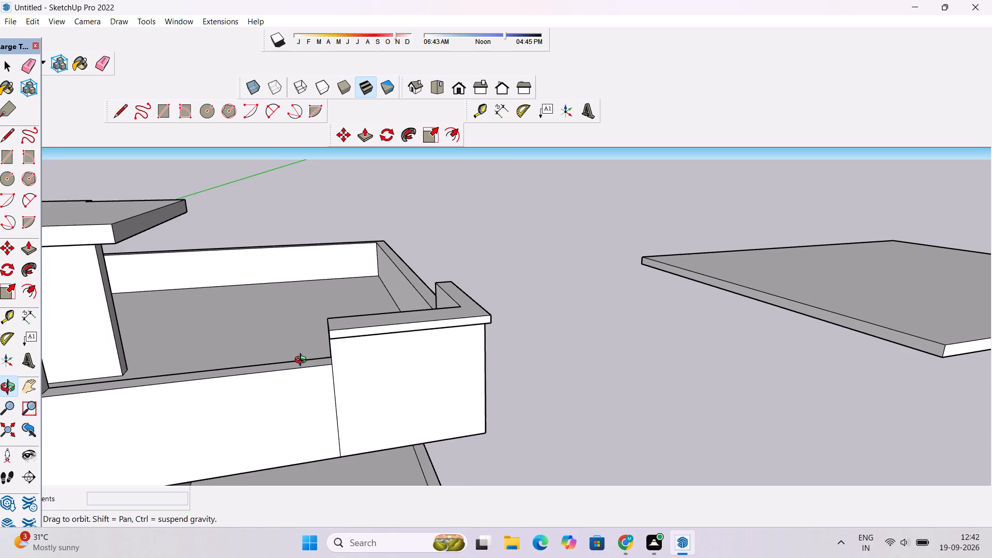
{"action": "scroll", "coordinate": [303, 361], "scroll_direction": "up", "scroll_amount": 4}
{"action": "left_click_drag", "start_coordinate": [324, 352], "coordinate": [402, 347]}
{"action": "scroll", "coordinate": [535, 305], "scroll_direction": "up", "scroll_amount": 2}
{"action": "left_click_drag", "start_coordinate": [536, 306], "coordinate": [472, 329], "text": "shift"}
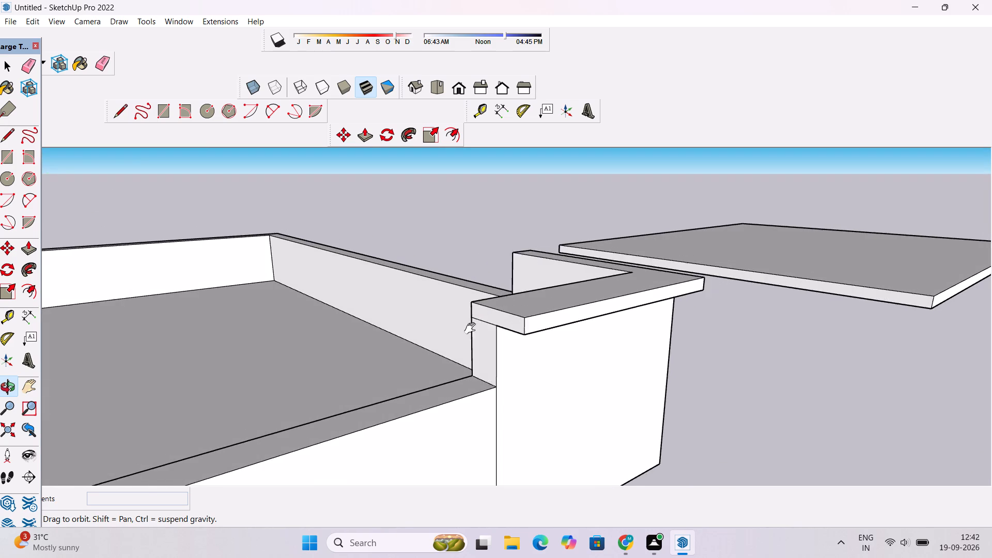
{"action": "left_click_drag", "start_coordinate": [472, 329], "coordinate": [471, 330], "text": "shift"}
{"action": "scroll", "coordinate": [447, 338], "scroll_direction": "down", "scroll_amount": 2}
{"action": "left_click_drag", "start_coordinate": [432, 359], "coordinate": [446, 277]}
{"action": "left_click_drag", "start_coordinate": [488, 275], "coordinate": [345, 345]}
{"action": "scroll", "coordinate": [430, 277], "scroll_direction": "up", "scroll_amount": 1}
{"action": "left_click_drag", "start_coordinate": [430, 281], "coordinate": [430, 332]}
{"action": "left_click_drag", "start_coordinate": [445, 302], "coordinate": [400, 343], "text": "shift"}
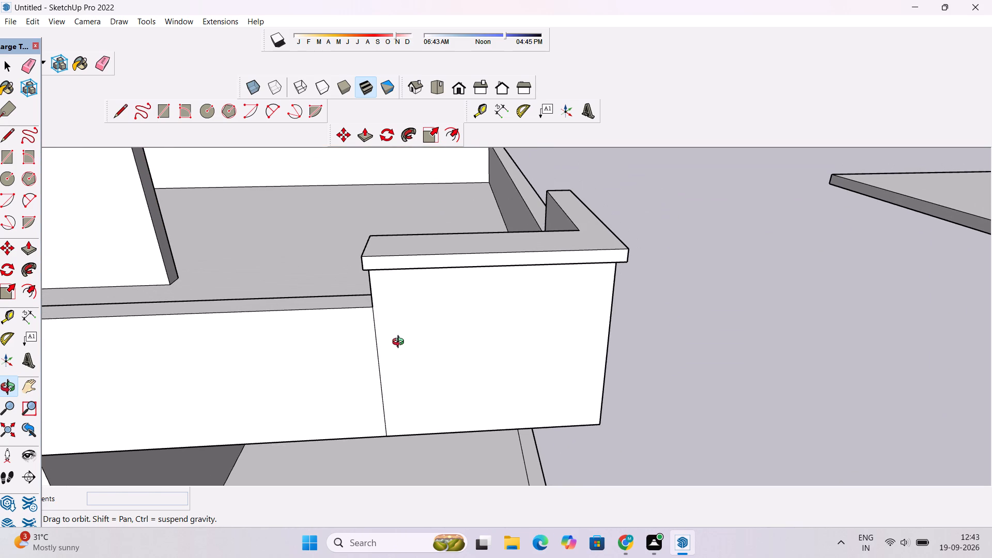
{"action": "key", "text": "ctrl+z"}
Push/Pull the top band on the corner parapet's front face outward by 6".
{"action": "scroll", "coordinate": [396, 256], "scroll_direction": "up", "scroll_amount": 4}
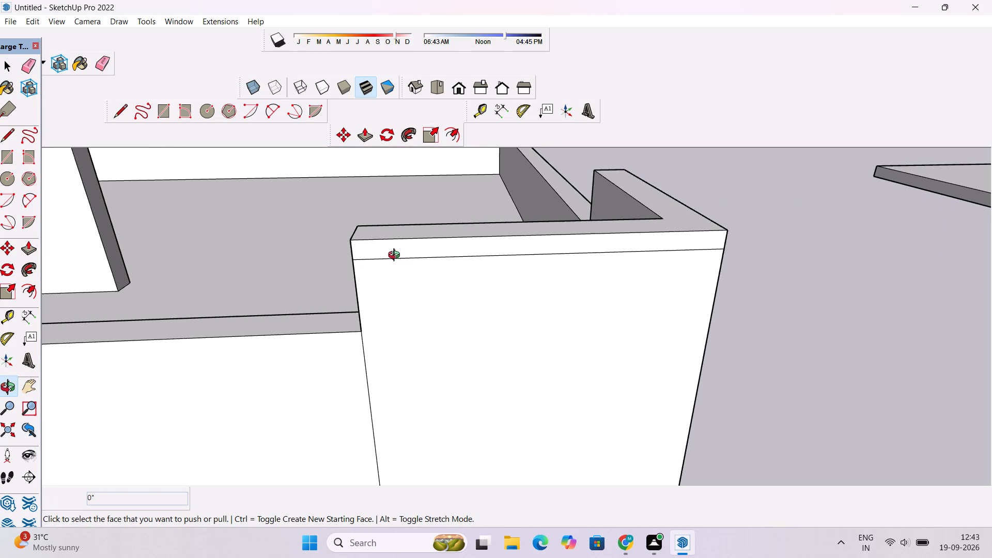
{"action": "key", "text": "p"}
{"action": "left_click", "coordinate": [401, 251]}
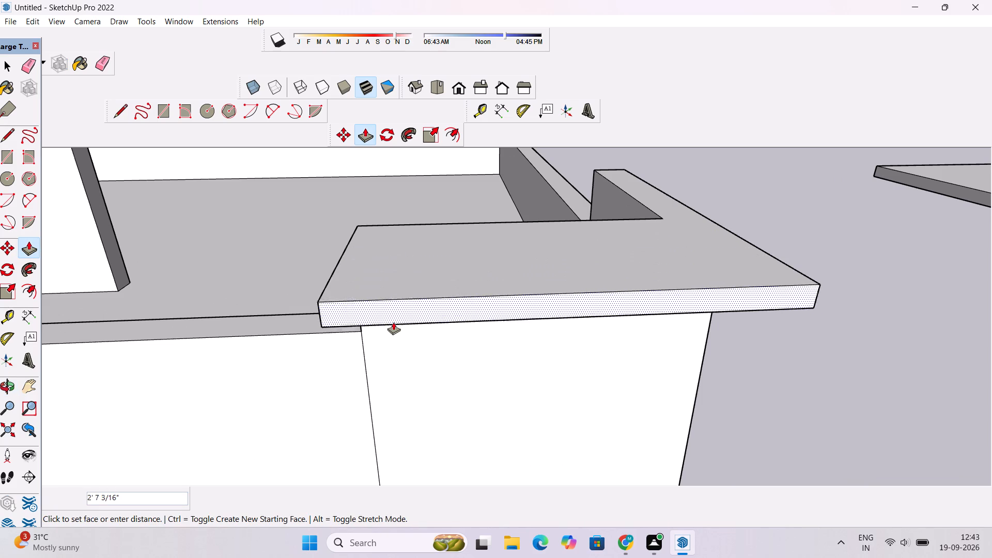
{"action": "type", "text": "6\""}
{"action": "key", "text": "Return"}
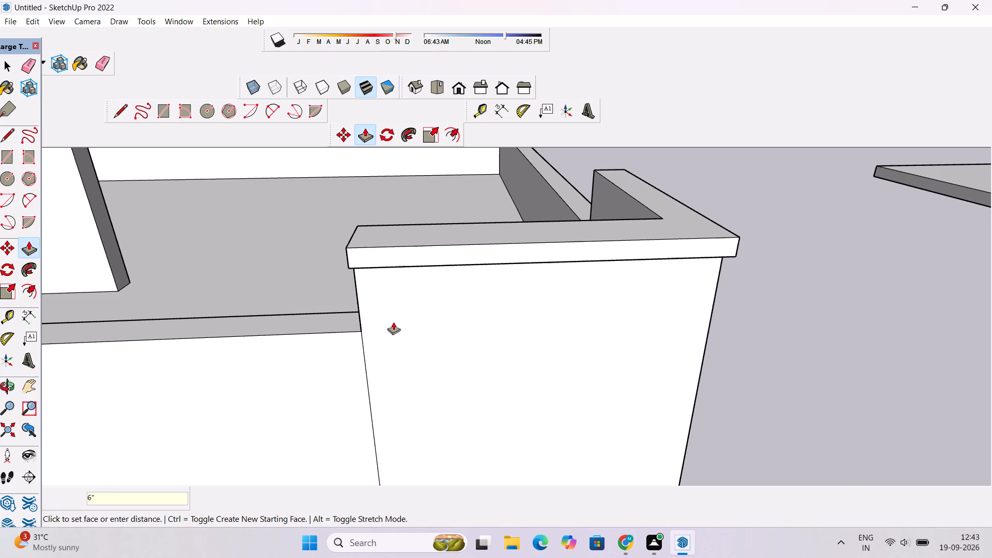
Push/Pull the top band on the corner parapet's end face, including the front overhang's end, outward by 6".
{"action": "key", "text": "o"}
{"action": "left_click_drag", "start_coordinate": [282, 352], "coordinate": [464, 275]}
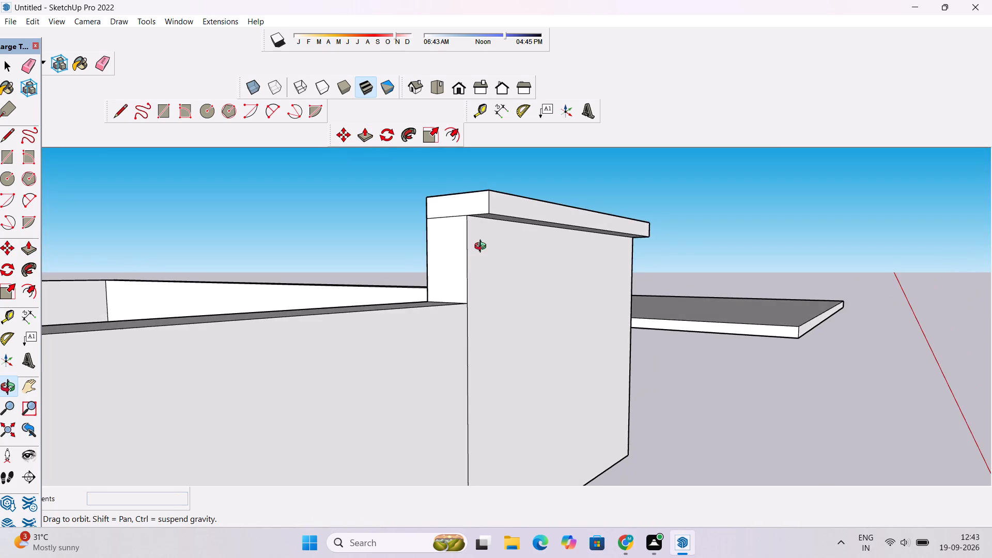
{"action": "scroll", "coordinate": [460, 218], "scroll_direction": "up", "scroll_amount": 2}
{"action": "left_click_drag", "start_coordinate": [529, 305], "coordinate": [476, 344]}
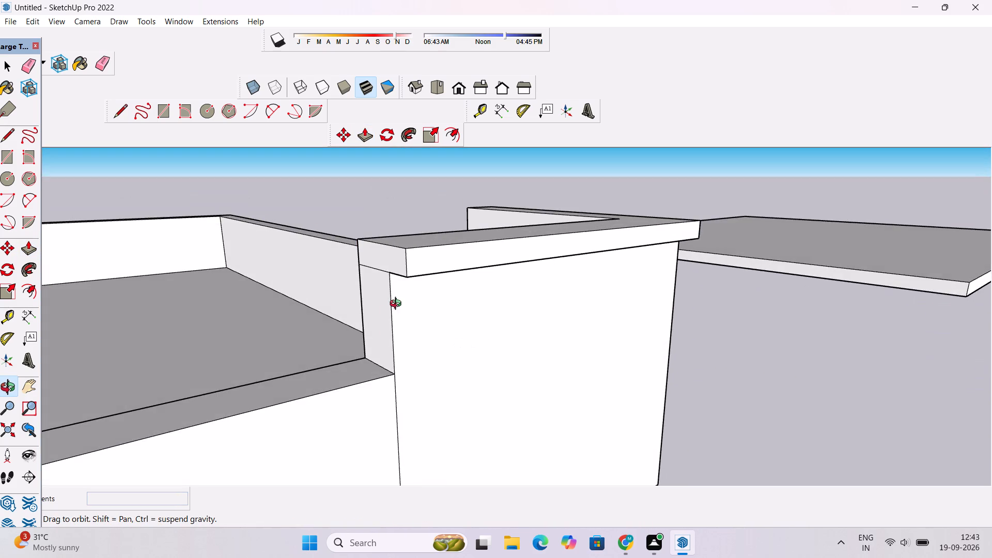
{"action": "left_click_drag", "start_coordinate": [398, 304], "coordinate": [539, 335]}
{"action": "scroll", "coordinate": [504, 314], "scroll_direction": "up", "scroll_amount": 4}
{"action": "left_click_drag", "start_coordinate": [504, 314], "coordinate": [534, 318]}
{"action": "key", "text": "p"}
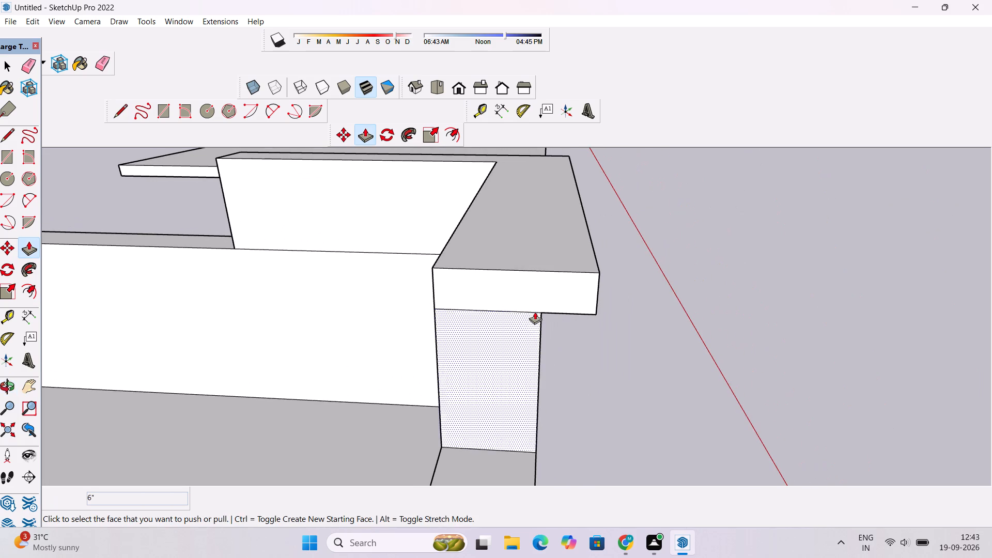
{"action": "left_click", "coordinate": [535, 302]}
{"action": "type", "text": "6\""}
{"action": "key", "text": "Return"}
Push/Pull the top band on the corner parapet's outer side face, including the front overhang's end, outward by 3".
{"action": "key", "text": "o"}
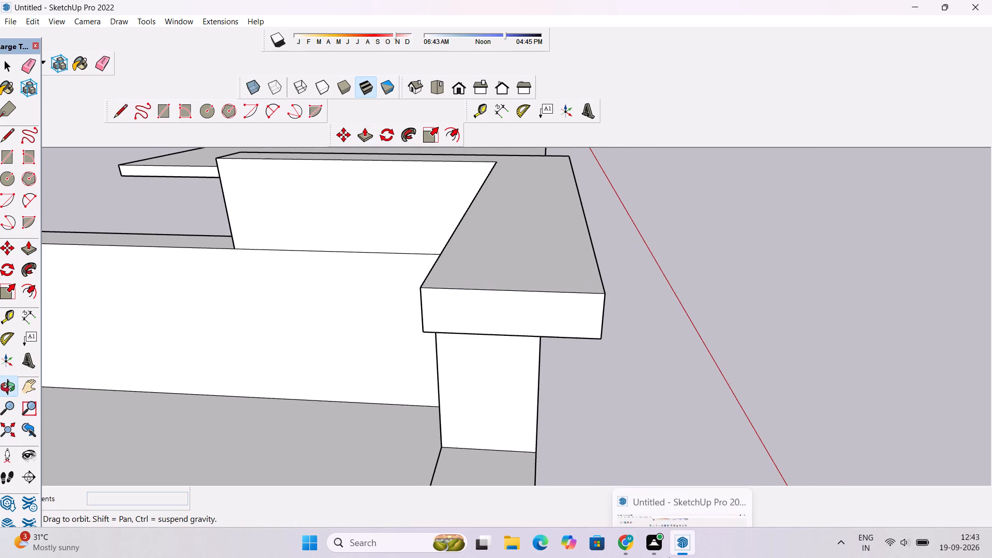
{"action": "scroll", "coordinate": [675, 548], "scroll_direction": "down", "scroll_amount": 2}
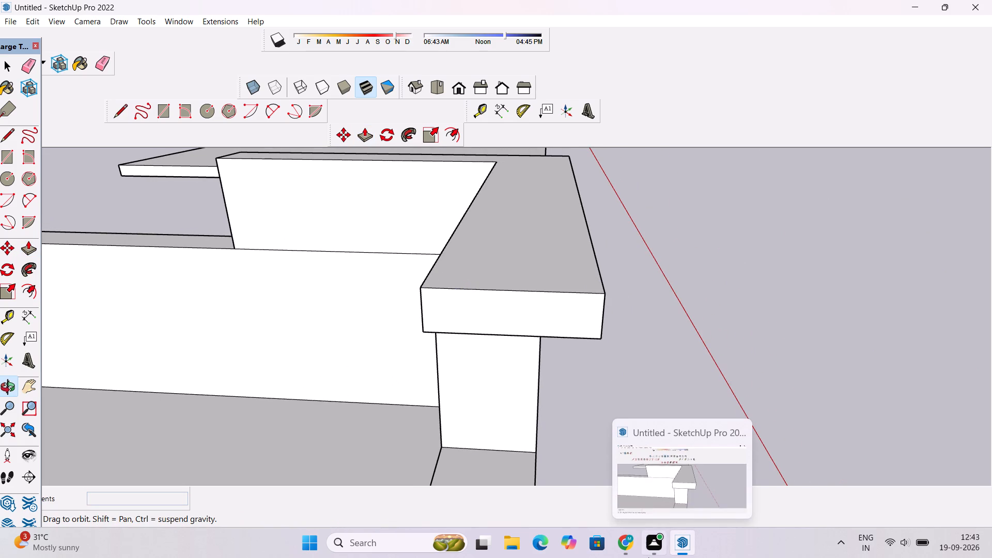
{"action": "left_click_drag", "start_coordinate": [647, 557], "coordinate": [625, 535]}
{"action": "left_click", "coordinate": [660, 456]}
{"action": "left_click_drag", "start_coordinate": [692, 429], "coordinate": [582, 383]}
{"action": "scroll", "coordinate": [578, 382], "scroll_direction": "down", "scroll_amount": 11}
{"action": "left_click_drag", "start_coordinate": [683, 361], "coordinate": [452, 337]}
{"action": "scroll", "coordinate": [447, 337], "scroll_direction": "down", "scroll_amount": 4}
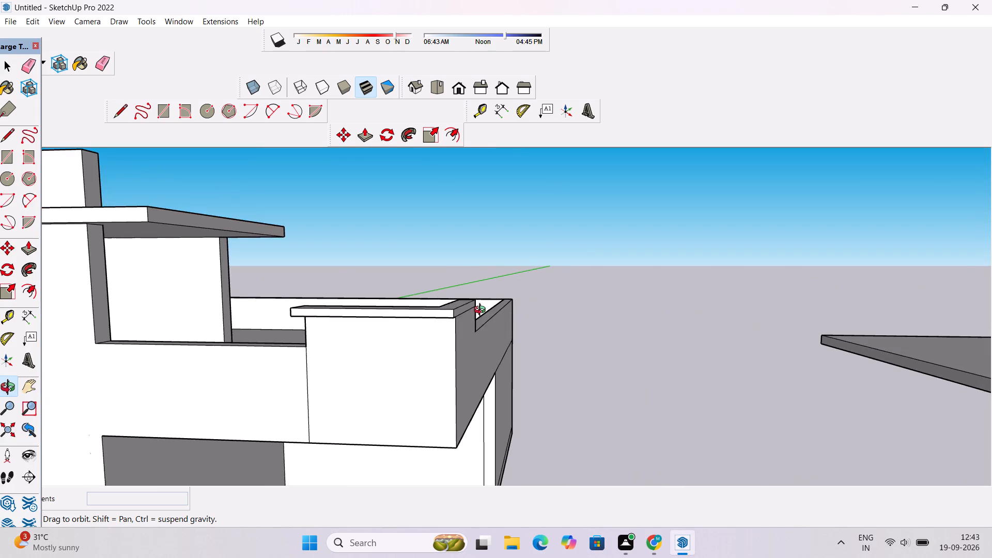
{"action": "left_click_drag", "start_coordinate": [476, 314], "coordinate": [389, 333]}
{"action": "scroll", "coordinate": [393, 326], "scroll_direction": "up", "scroll_amount": 9}
{"action": "scroll", "coordinate": [343, 317], "scroll_direction": "up", "scroll_amount": 6}
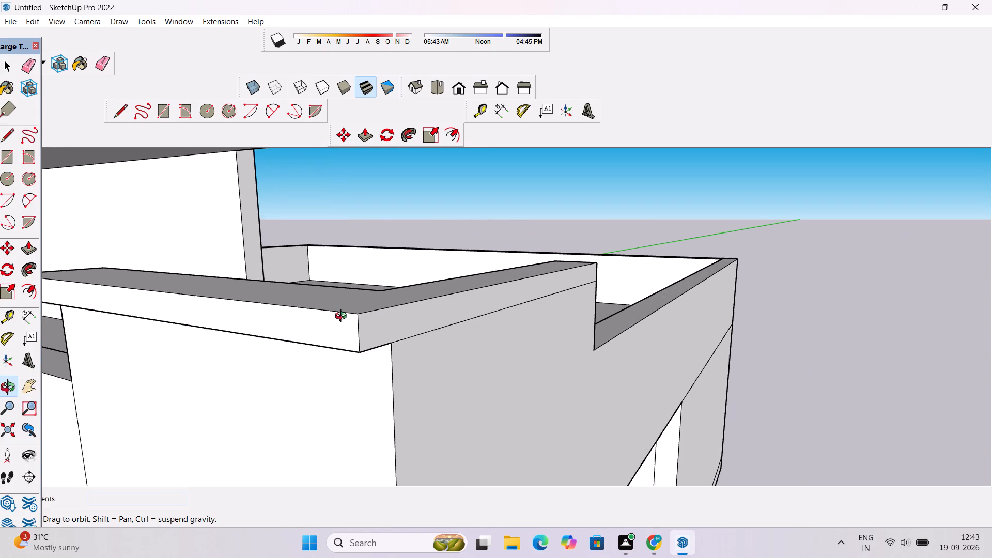
{"action": "left_click", "coordinate": [348, 309]}
{"action": "scroll", "coordinate": [348, 323], "scroll_direction": "up", "scroll_amount": 5}
{"action": "key", "text": "p"}
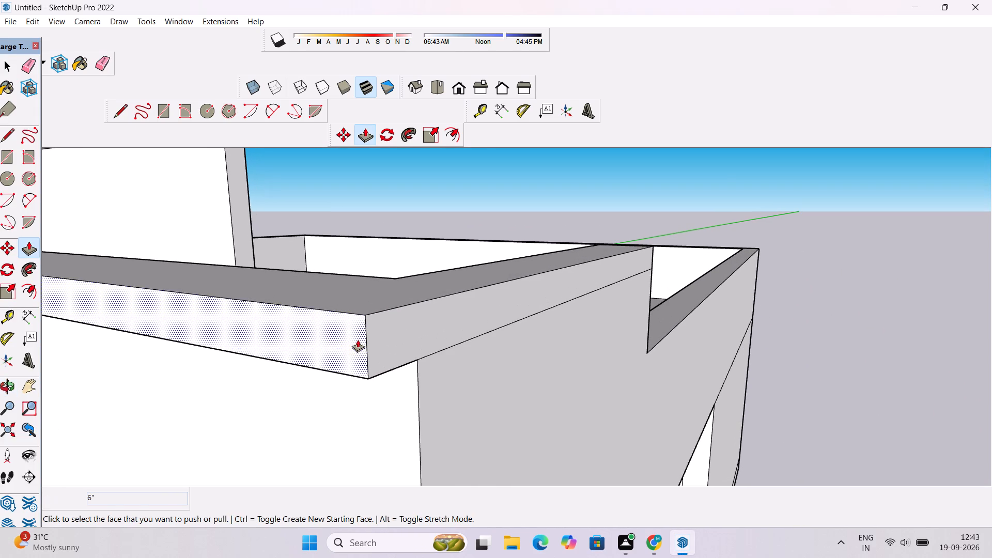
{"action": "left_click", "coordinate": [375, 334]}
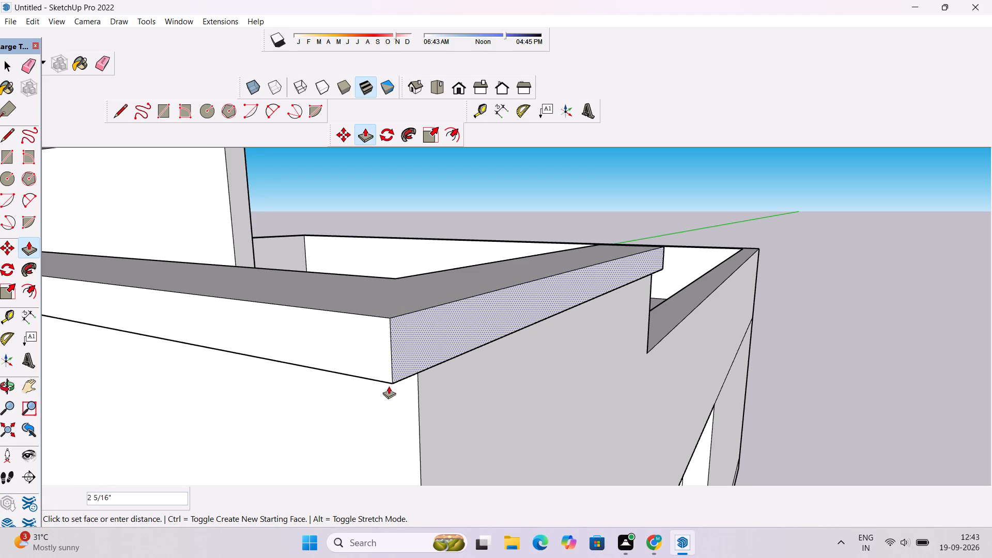
{"action": "type", "text": "3\""}
{"action": "key", "text": "Return"}
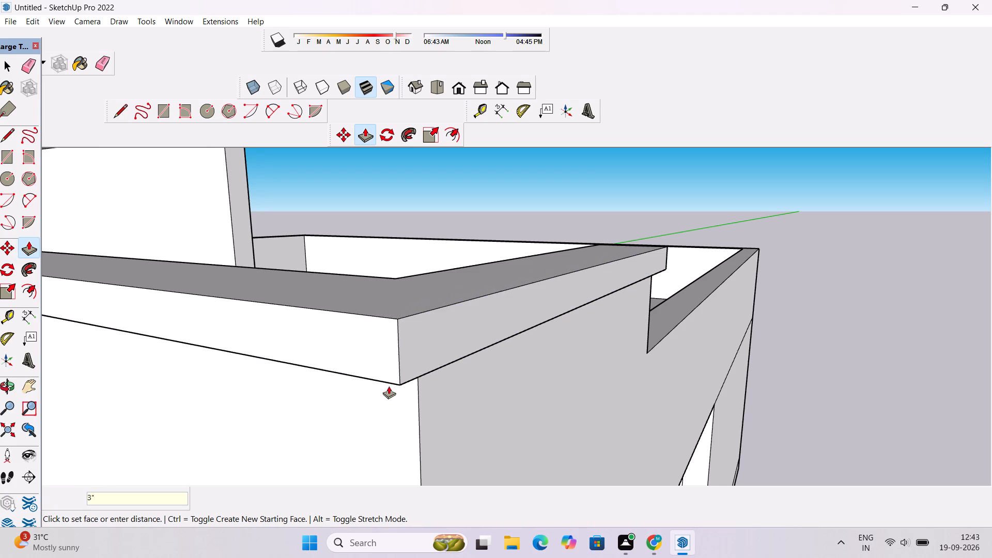
Push/Pull the corner parapet's front wall face below the coping outward by 6".
{"action": "scroll", "coordinate": [389, 387], "scroll_direction": "down", "scroll_amount": 12}
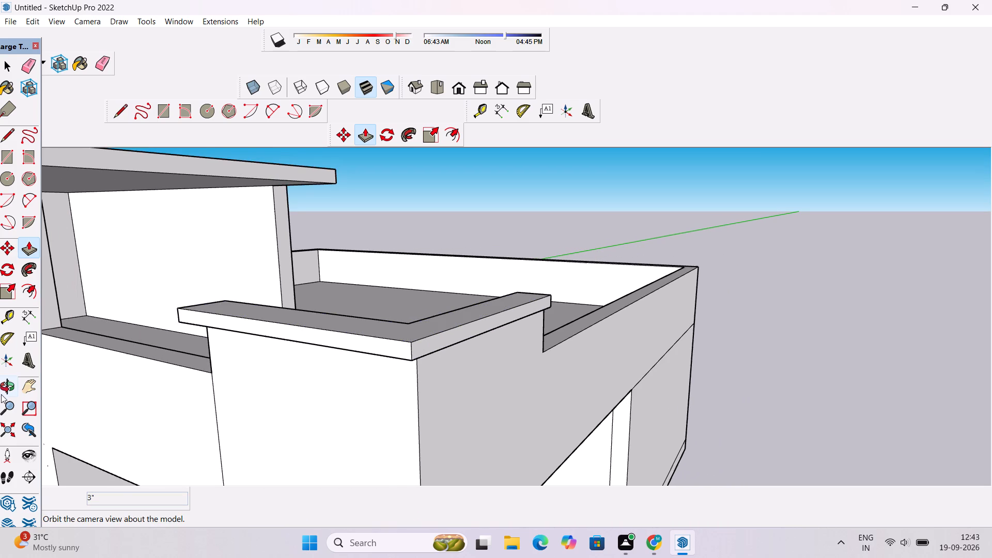
{"action": "left_click", "coordinate": [9, 382]}
{"action": "left_click_drag", "start_coordinate": [141, 364], "coordinate": [146, 361]}
{"action": "scroll", "coordinate": [146, 361], "scroll_direction": "down", "scroll_amount": 9}
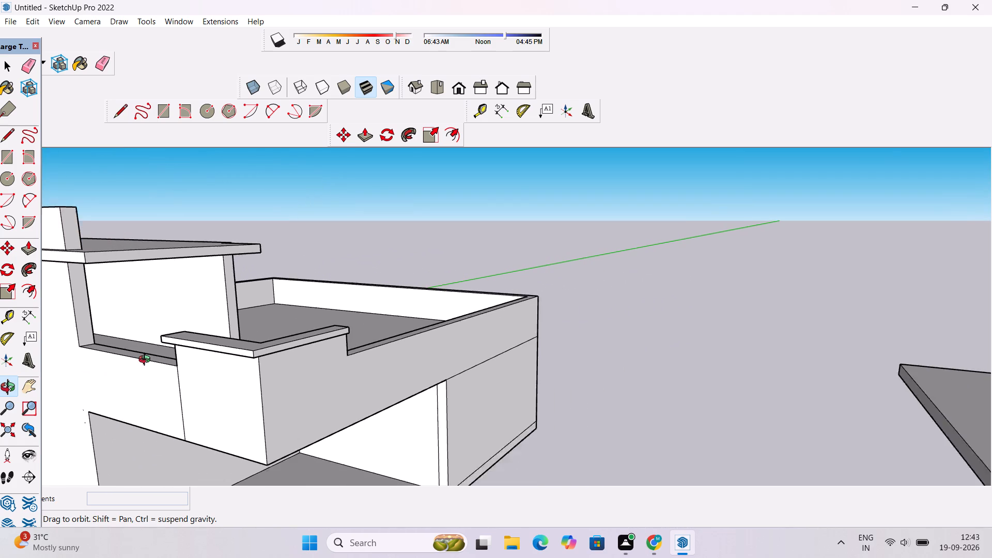
{"action": "scroll", "coordinate": [147, 361], "scroll_direction": "down", "scroll_amount": 6}
{"action": "scroll", "coordinate": [171, 366], "scroll_direction": "up", "scroll_amount": 4}
{"action": "scroll", "coordinate": [167, 388], "scroll_direction": "down", "scroll_amount": 6}
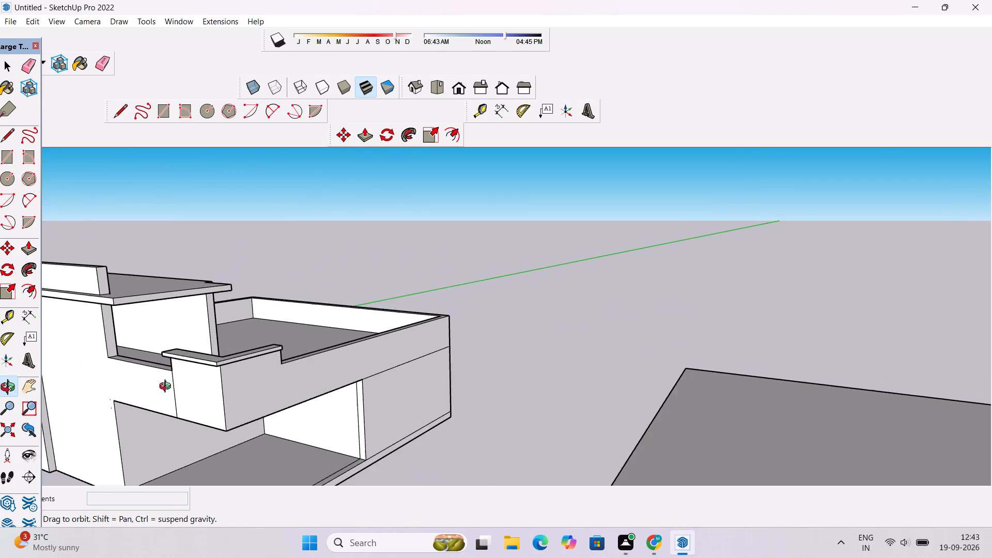
{"action": "left_click_drag", "start_coordinate": [156, 402], "coordinate": [269, 340]}
{"action": "scroll", "coordinate": [283, 332], "scroll_direction": "down", "scroll_amount": 6}
{"action": "left_click_drag", "start_coordinate": [236, 371], "coordinate": [293, 411]}
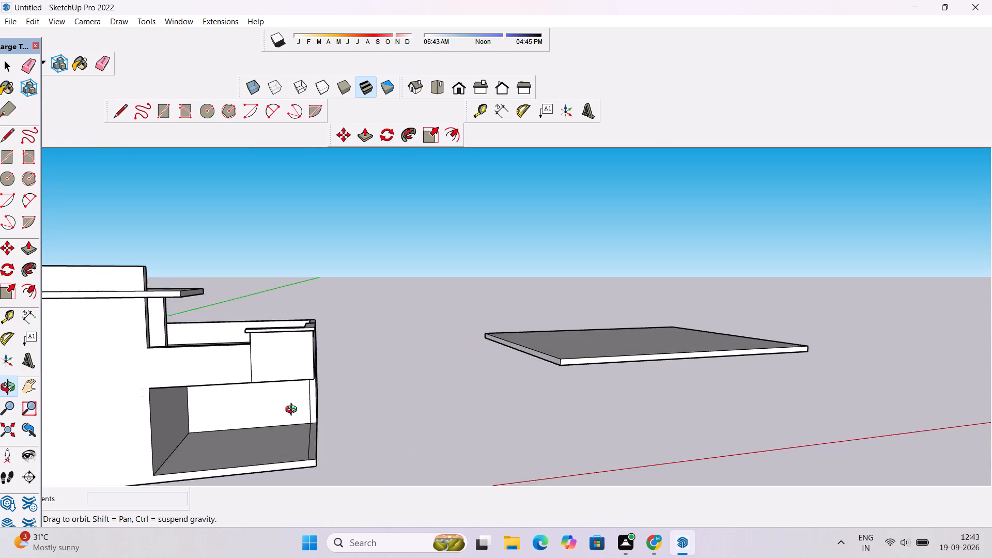
{"action": "left_click_drag", "start_coordinate": [293, 411], "coordinate": [306, 417]}
{"action": "scroll", "coordinate": [291, 366], "scroll_direction": "up", "scroll_amount": 8}
{"action": "left_click_drag", "start_coordinate": [260, 371], "coordinate": [314, 391]}
{"action": "scroll", "coordinate": [321, 390], "scroll_direction": "up", "scroll_amount": 3}
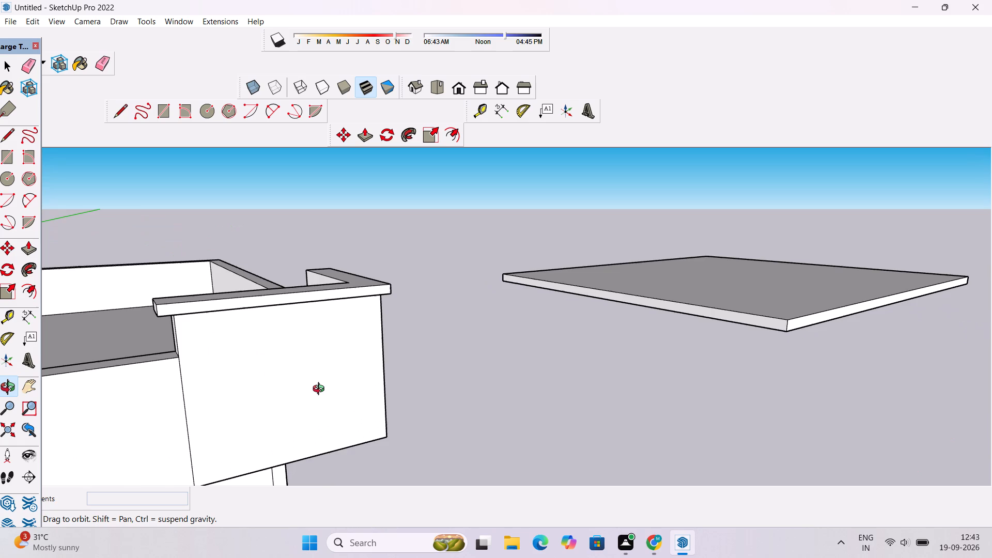
{"action": "left_click_drag", "start_coordinate": [311, 397], "coordinate": [343, 365], "text": "shift"}
{"action": "scroll", "coordinate": [339, 365], "scroll_direction": "up", "scroll_amount": 2}
{"action": "left_click_drag", "start_coordinate": [333, 368], "coordinate": [339, 358], "text": "shift"}
{"action": "key", "text": "space"}
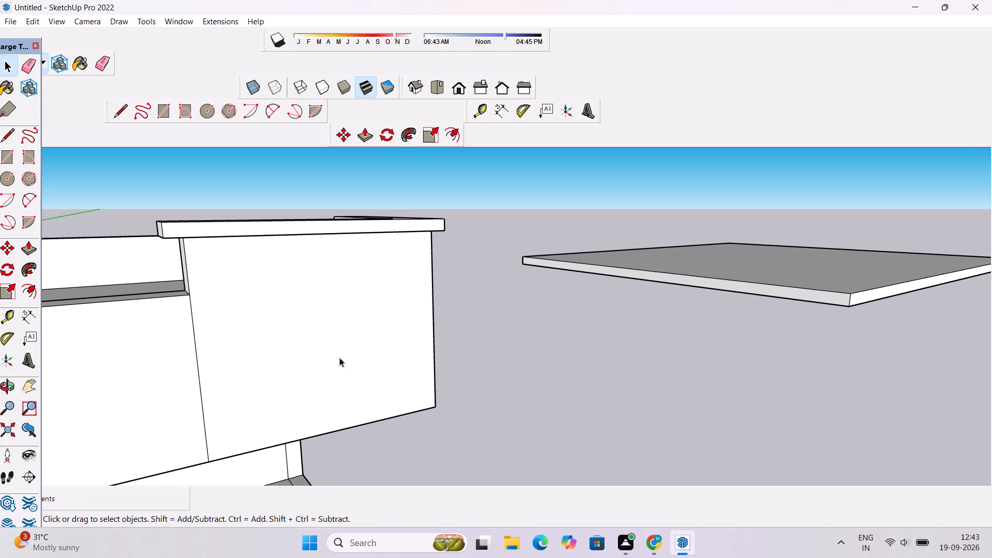
{"action": "left_click", "coordinate": [339, 358]}
{"action": "key", "text": "p"}
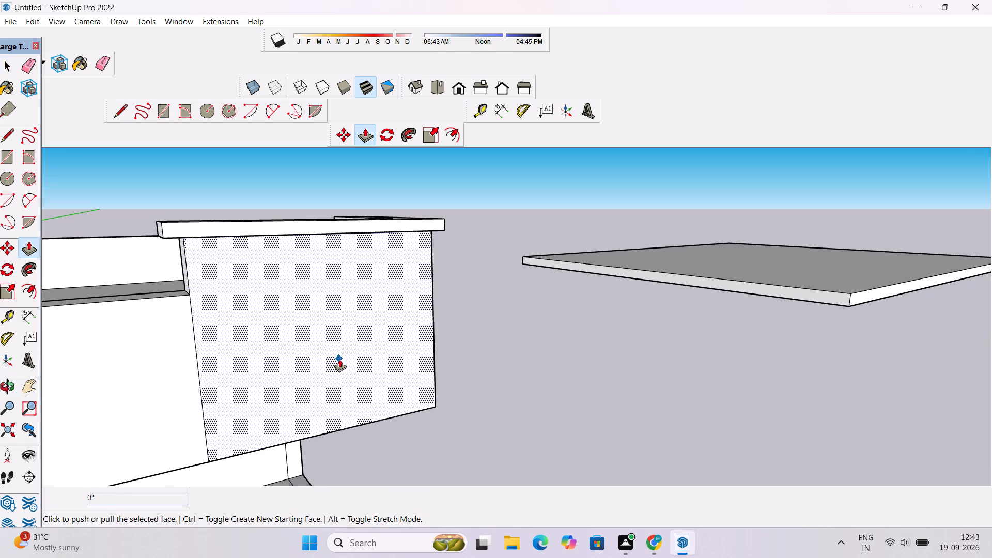
{"action": "left_click", "coordinate": [339, 359]}
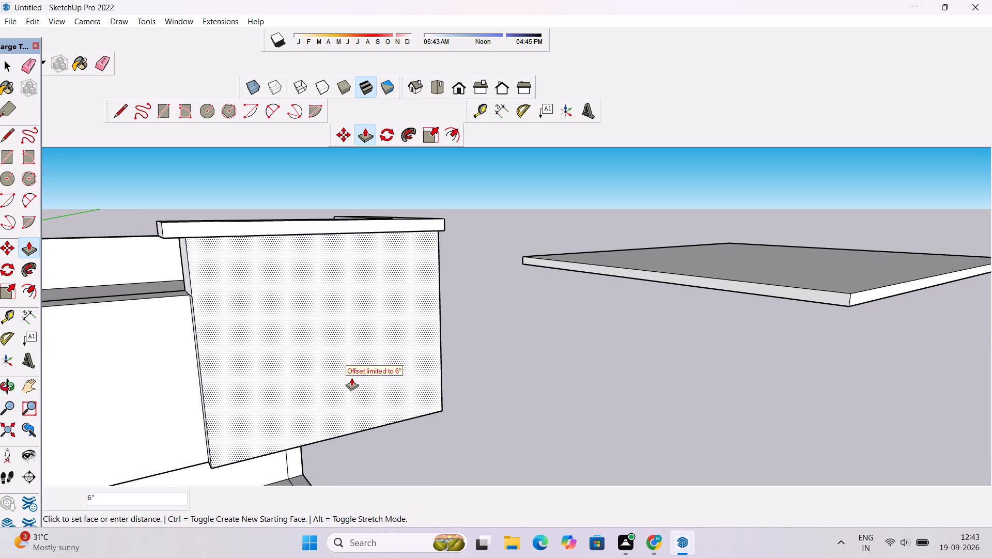
{"action": "left_click", "coordinate": [351, 378]}
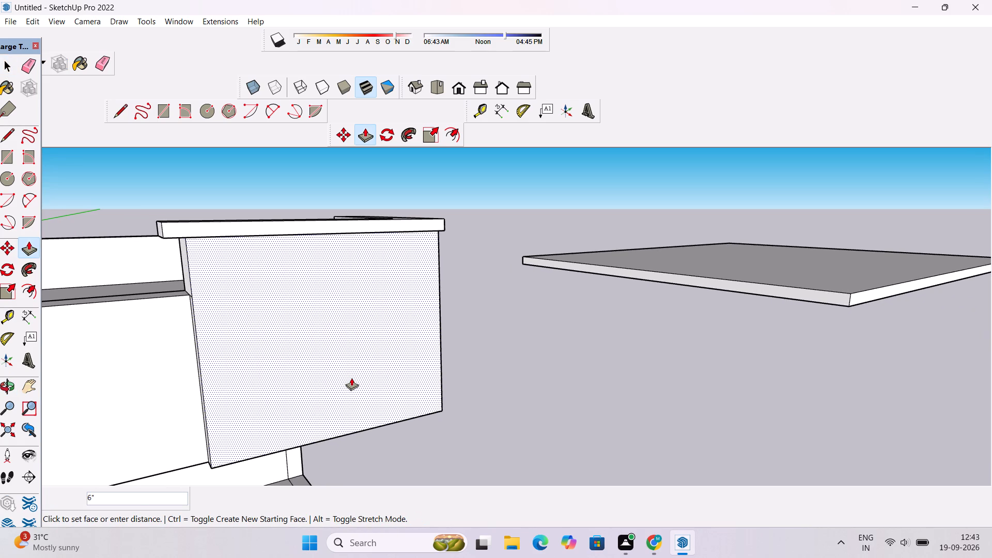
Draw a 5' vertical line on the outer side wall from the parapet step's corner down to the wall's bottom edge.
{"action": "key", "text": "o"}
{"action": "left_click_drag", "start_coordinate": [444, 397], "coordinate": [200, 398]}
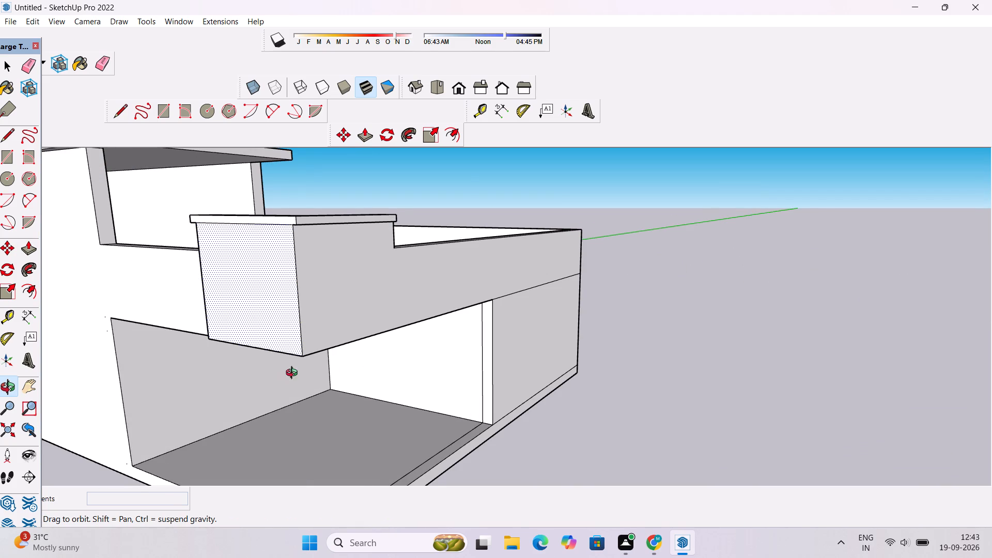
{"action": "left_click_drag", "start_coordinate": [397, 363], "coordinate": [387, 363]}
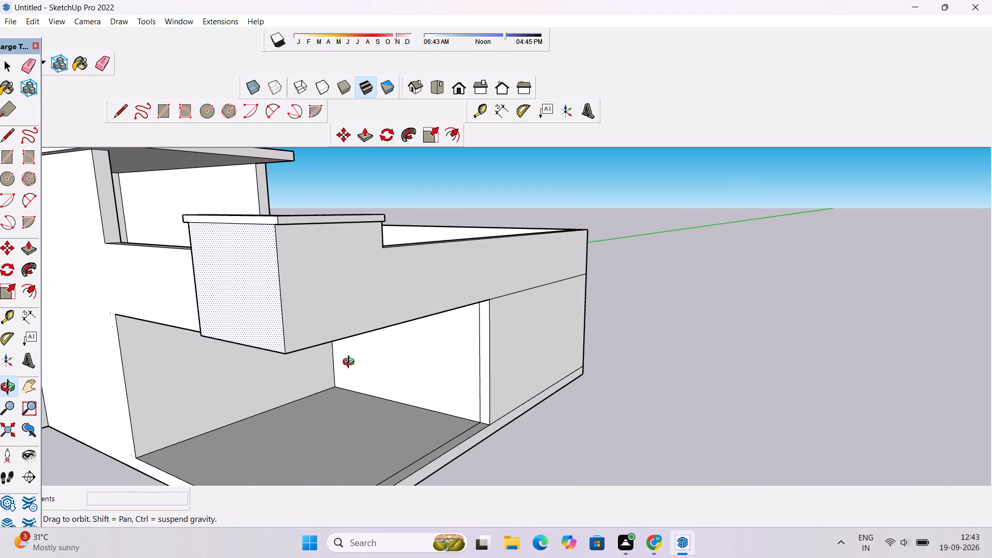
{"action": "scroll", "coordinate": [349, 364], "scroll_direction": "down", "scroll_amount": 2}
{"action": "scroll", "coordinate": [380, 344], "scroll_direction": "up", "scroll_amount": 4}
{"action": "left_click_drag", "start_coordinate": [425, 339], "coordinate": [396, 348], "text": "shift"}
{"action": "scroll", "coordinate": [396, 348], "scroll_direction": "down", "scroll_amount": 4, "text": "shift"}
{"action": "left_click_drag", "start_coordinate": [396, 348], "coordinate": [314, 349]}
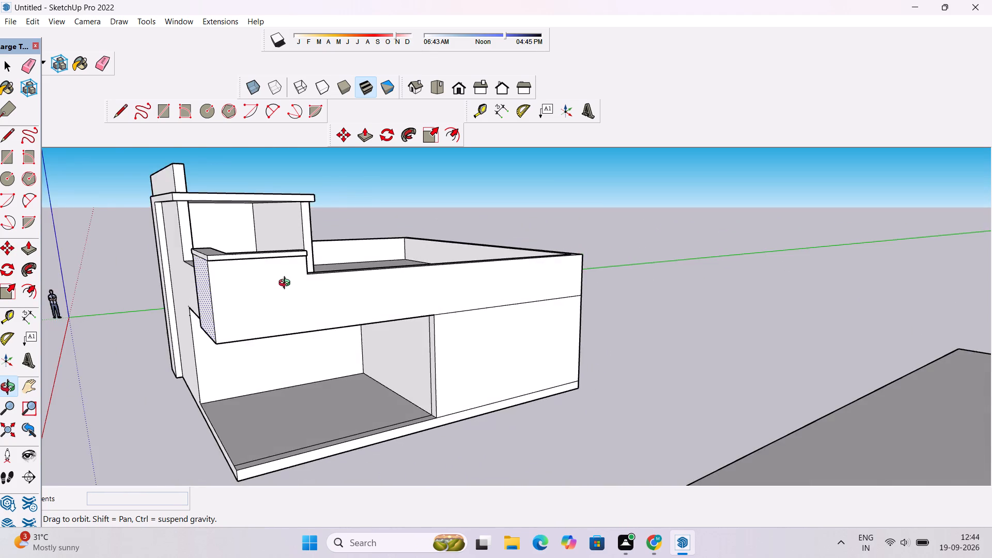
{"action": "scroll", "coordinate": [287, 284], "scroll_direction": "up", "scroll_amount": 5}
{"action": "left_click_drag", "start_coordinate": [308, 305], "coordinate": [315, 327], "text": "shift"}
{"action": "scroll", "coordinate": [315, 327], "scroll_direction": "up", "scroll_amount": 1, "text": "shift"}
{"action": "left_click_drag", "start_coordinate": [315, 327], "coordinate": [319, 314], "text": "shift"}
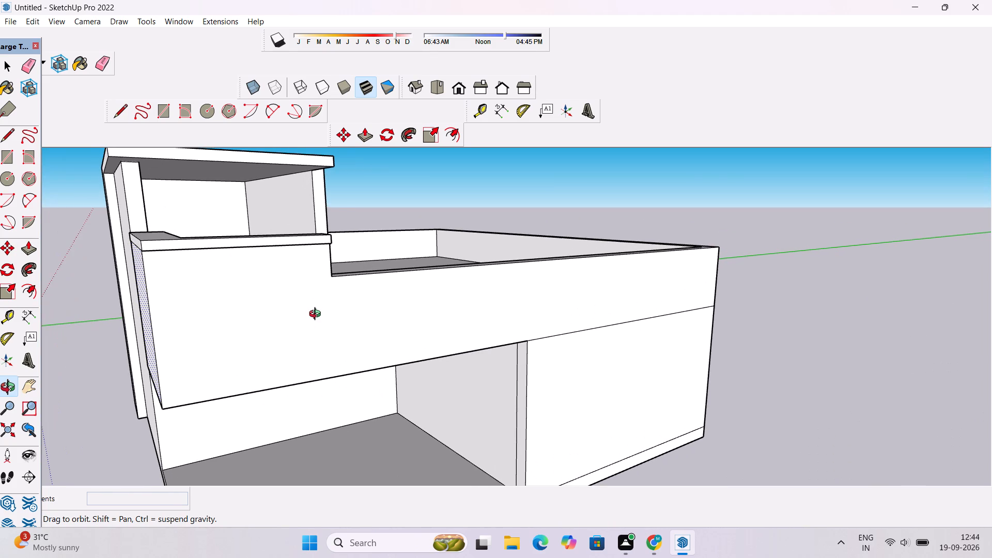
{"action": "key", "text": "l"}
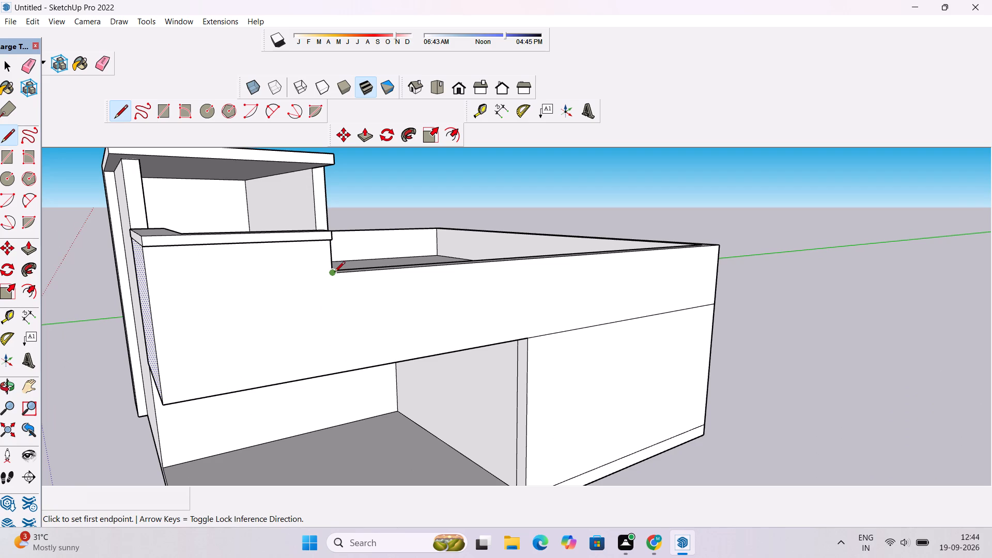
{"action": "left_click", "coordinate": [334, 273]}
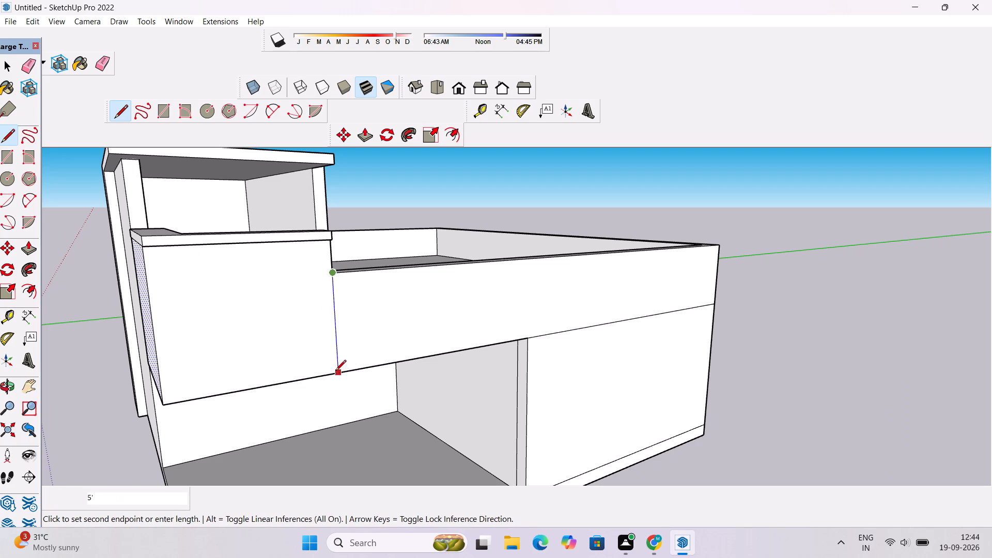
{"action": "left_click", "coordinate": [335, 371]}
{"action": "key", "text": "space"}
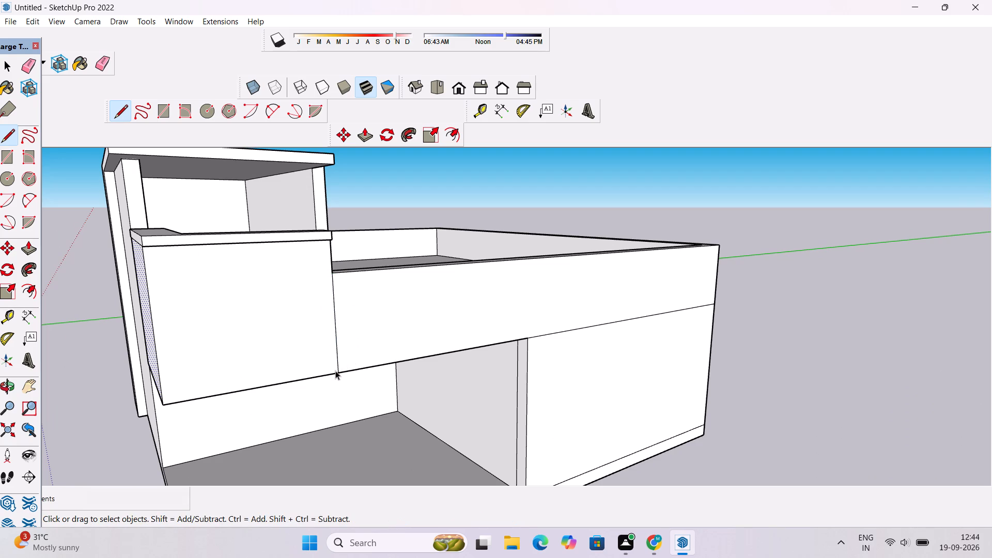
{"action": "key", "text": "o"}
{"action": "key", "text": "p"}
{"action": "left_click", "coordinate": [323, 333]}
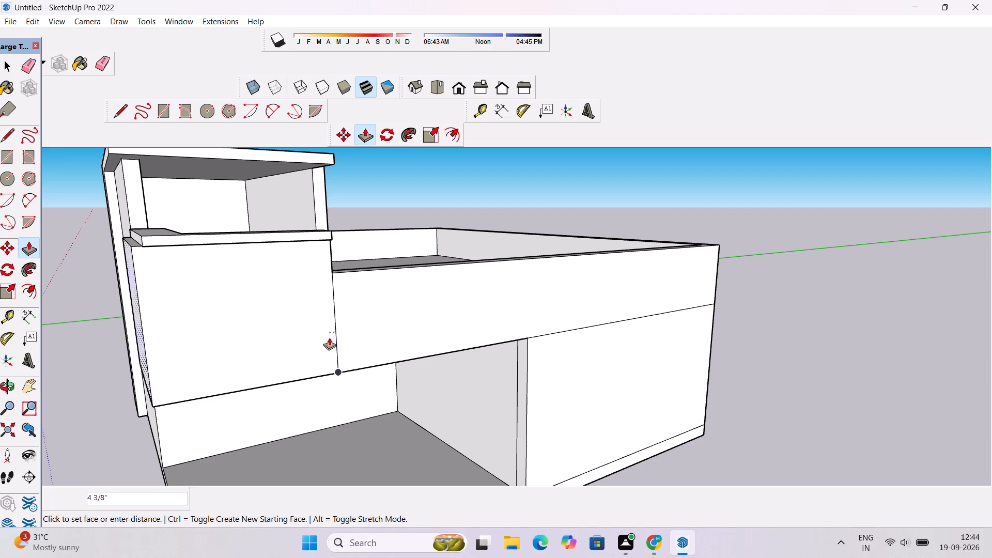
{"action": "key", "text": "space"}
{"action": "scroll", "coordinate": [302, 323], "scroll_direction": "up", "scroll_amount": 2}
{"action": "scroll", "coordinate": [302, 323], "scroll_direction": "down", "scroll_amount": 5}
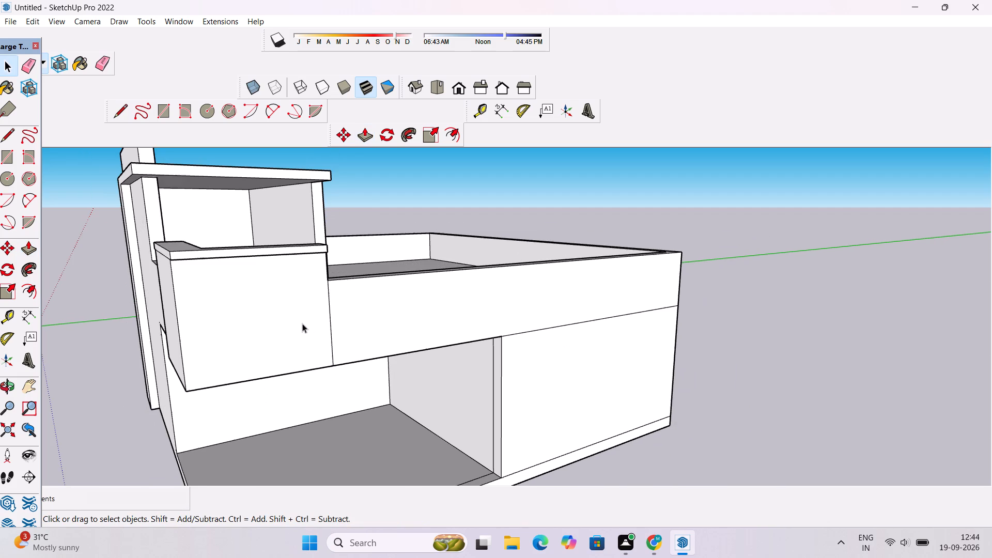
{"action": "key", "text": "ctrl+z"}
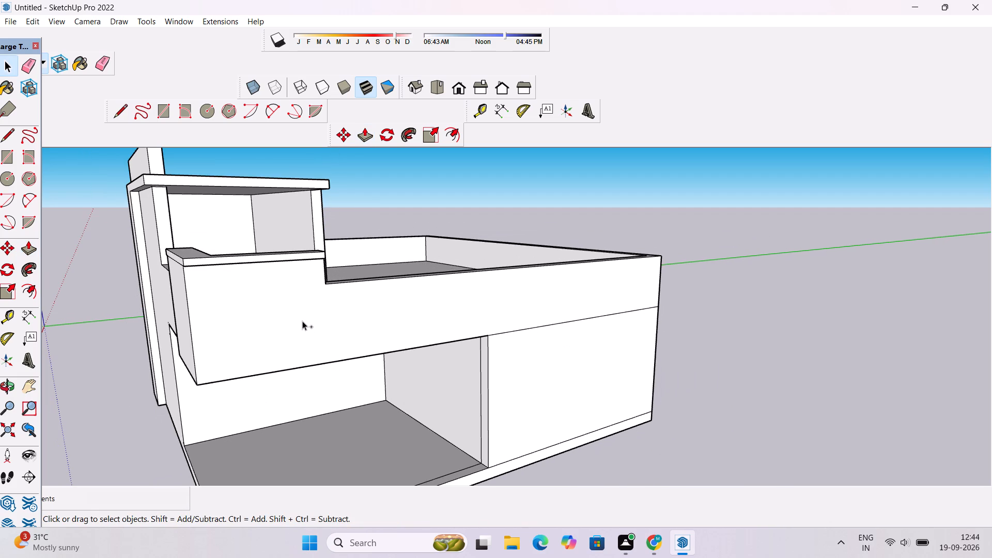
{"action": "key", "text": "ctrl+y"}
Push/Pull the corner parapet's side wall section, between the front corner and the new vertical line, outward by 1".
{"action": "key", "text": "p"}
{"action": "left_click", "coordinate": [272, 323]}
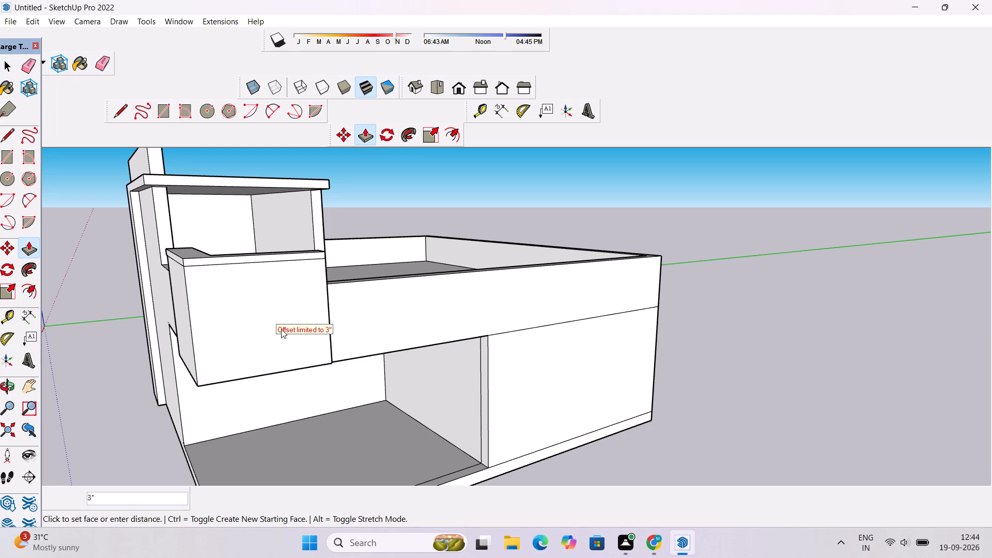
{"action": "type", "text": "1\""}
{"action": "key", "text": "Return"}
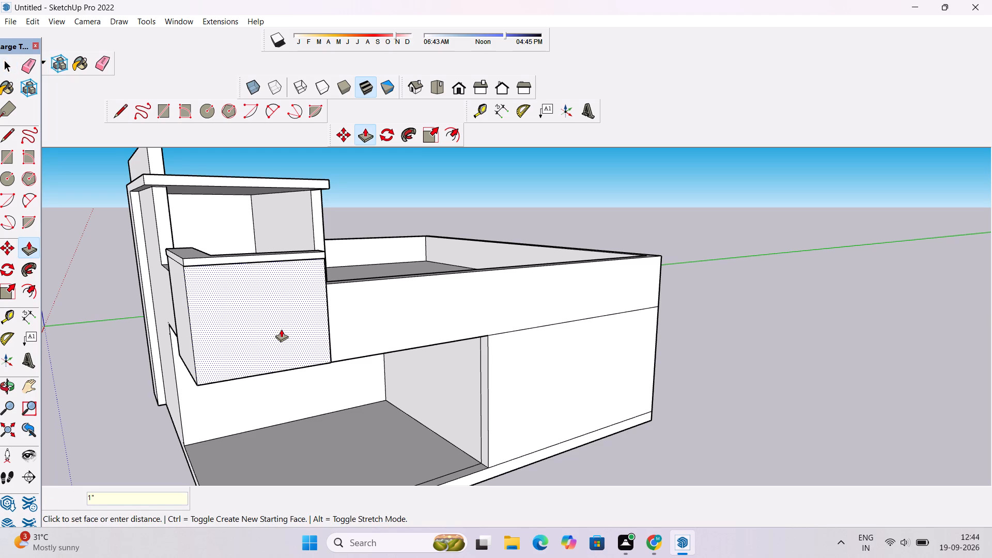
Erase the short stray edge crossing the underside of the corner parapet's coping, near the front corner on the outer side.
{"action": "key", "text": "o"}
{"action": "scroll", "coordinate": [281, 329], "scroll_direction": "down", "scroll_amount": 4}
{"action": "left_click_drag", "start_coordinate": [232, 337], "coordinate": [341, 240]}
{"action": "left_click_drag", "start_coordinate": [335, 226], "coordinate": [333, 284]}
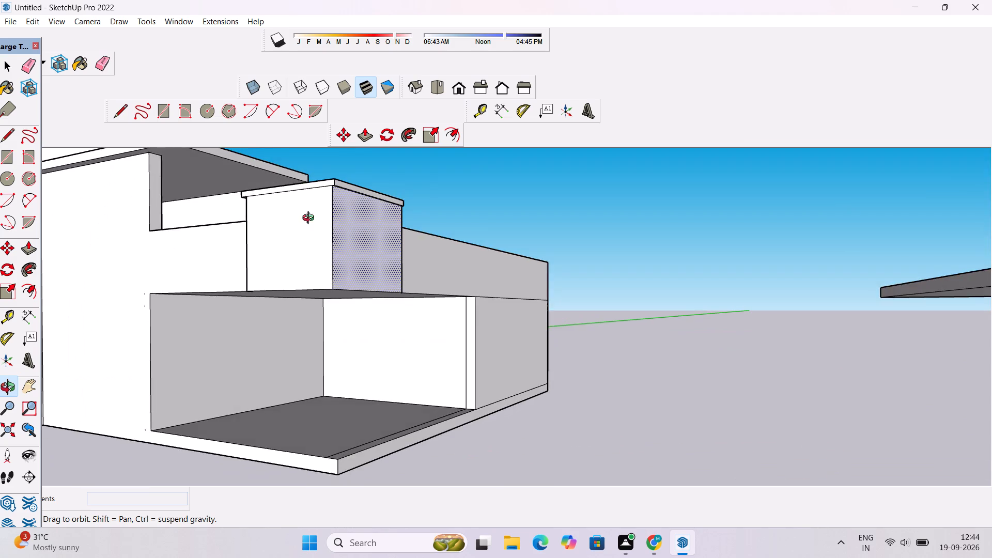
{"action": "scroll", "coordinate": [313, 159], "scroll_direction": "up", "scroll_amount": 5}
{"action": "scroll", "coordinate": [383, 243], "scroll_direction": "down", "scroll_amount": 4}
{"action": "left_click_drag", "start_coordinate": [410, 276], "coordinate": [395, 223]}
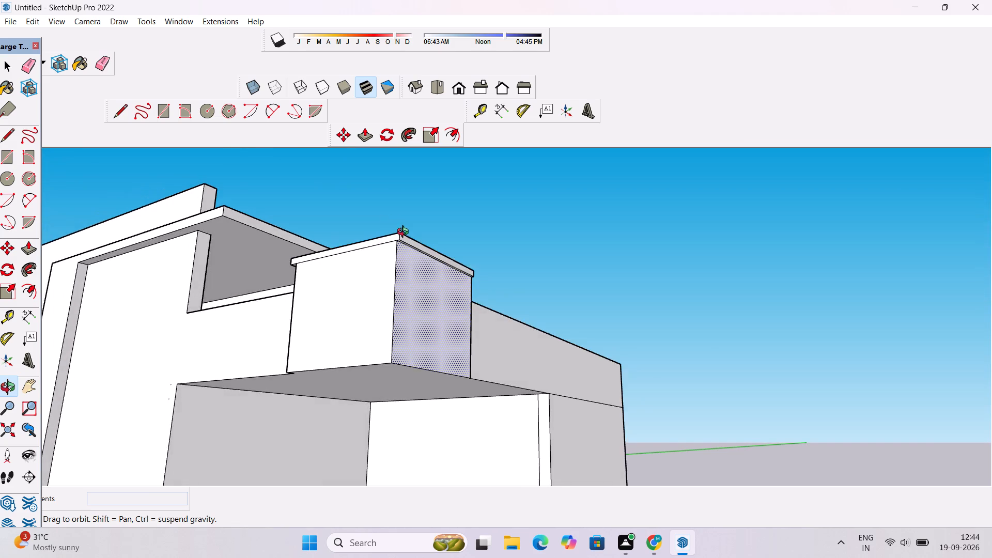
{"action": "scroll", "coordinate": [406, 235], "scroll_direction": "up", "scroll_amount": 13}
{"action": "left_click_drag", "start_coordinate": [441, 241], "coordinate": [404, 212]}
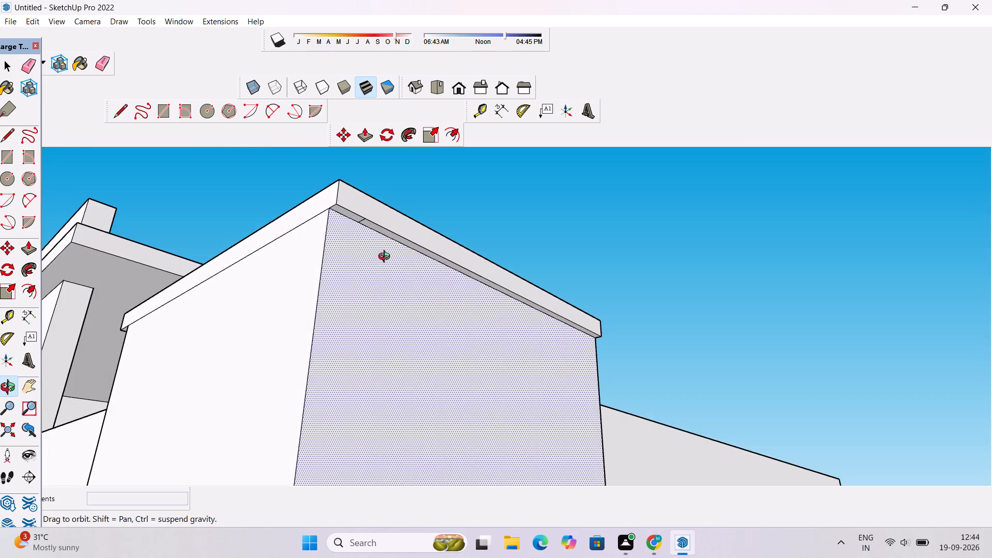
{"action": "left_click_drag", "start_coordinate": [386, 258], "coordinate": [364, 234]}
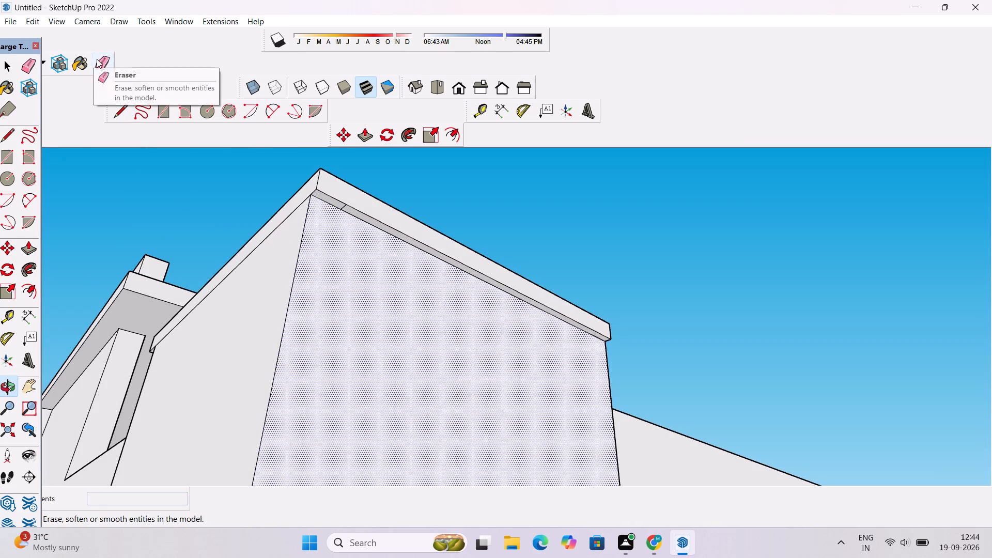
{"action": "left_click", "coordinate": [97, 59]}
{"action": "scroll", "coordinate": [401, 203], "scroll_direction": "up", "scroll_amount": 3}
{"action": "scroll", "coordinate": [330, 202], "scroll_direction": "down", "scroll_amount": 5}
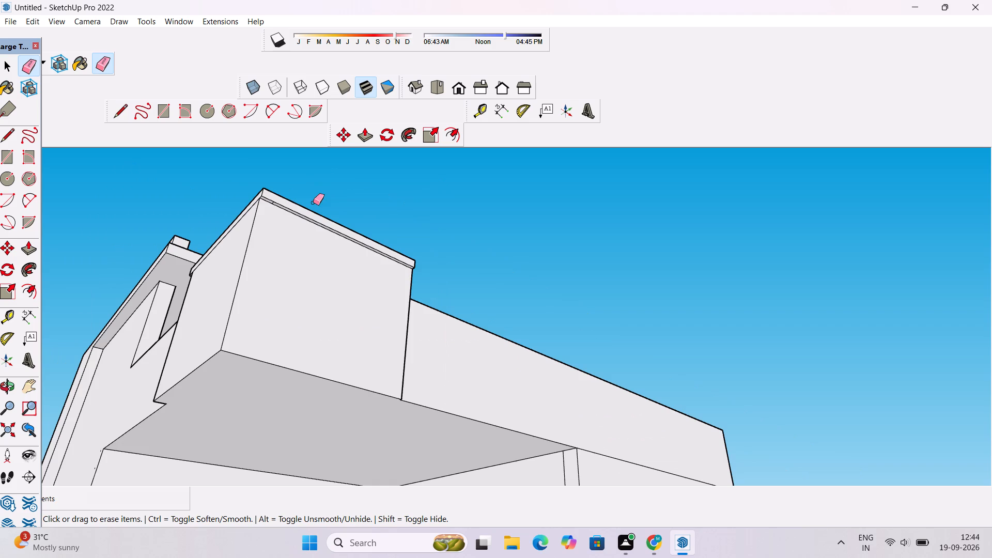
{"action": "scroll", "coordinate": [255, 203], "scroll_direction": "up", "scroll_amount": 14}
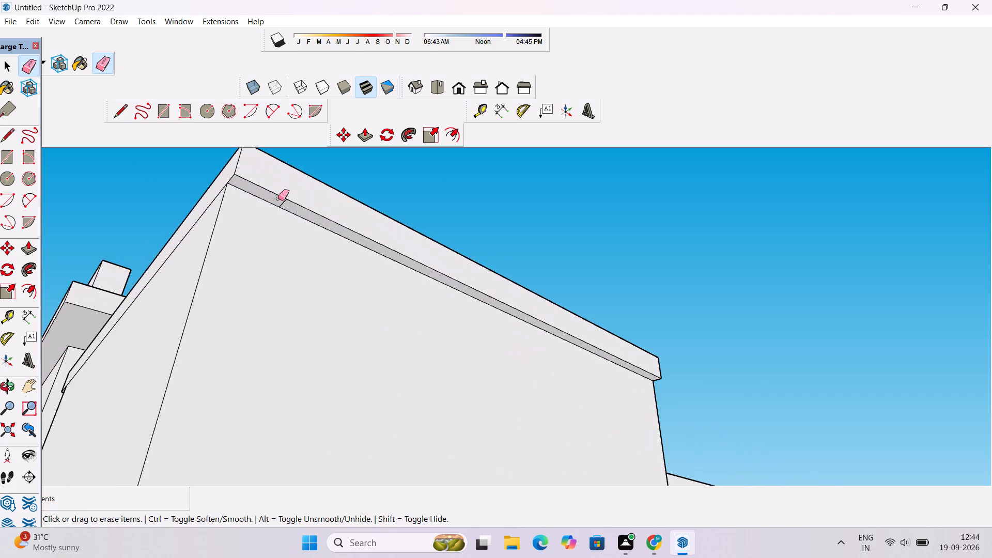
{"action": "scroll", "coordinate": [278, 198], "scroll_direction": "up", "scroll_amount": 17}
{"action": "left_click_drag", "start_coordinate": [278, 198], "coordinate": [306, 219]}
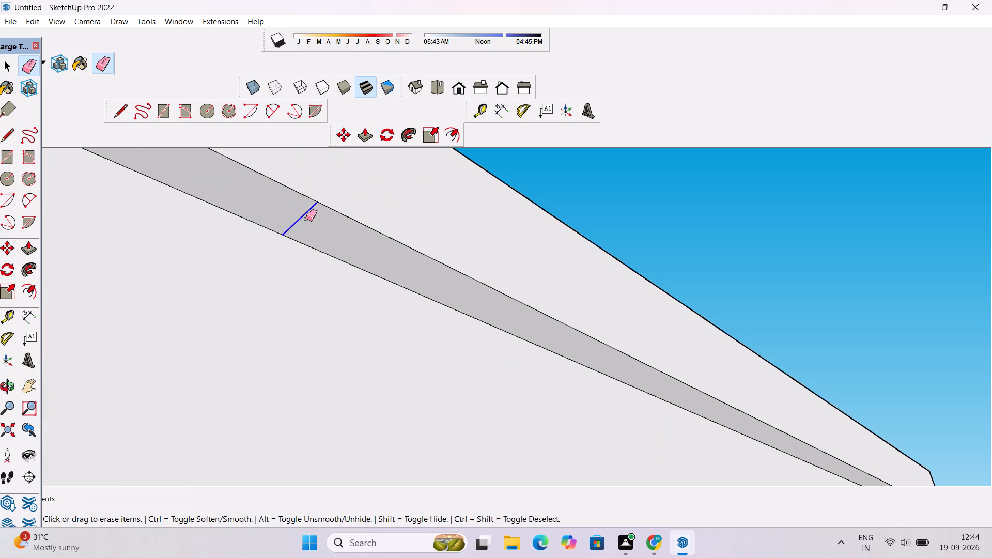
{"action": "left_click_drag", "start_coordinate": [306, 219], "coordinate": [307, 220]}
{"action": "scroll", "coordinate": [307, 220], "scroll_direction": "down", "scroll_amount": 20}
{"action": "scroll", "coordinate": [307, 220], "scroll_direction": "down", "scroll_amount": 5}
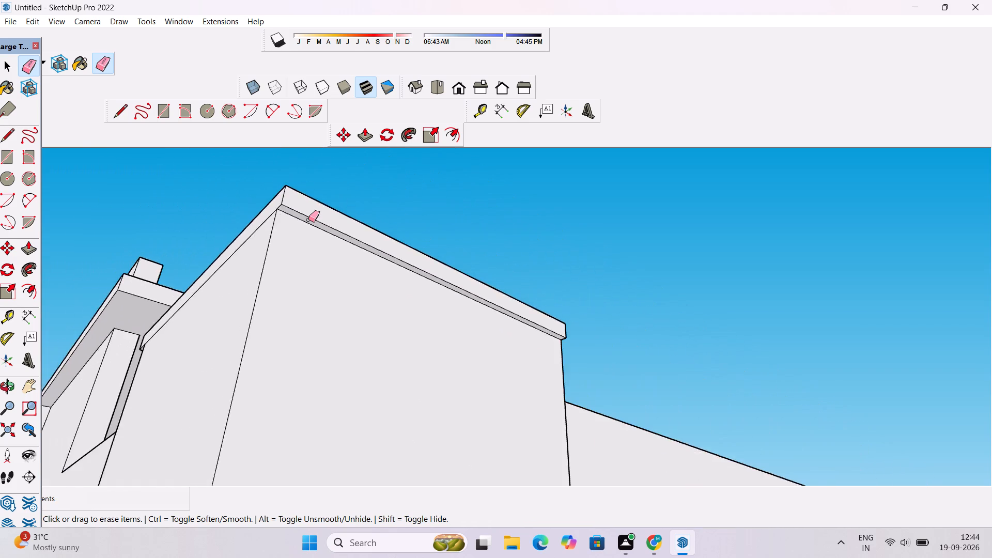
Examine the whole house massing from below, the front and the side, including how the corner parapet meets the lower wall.
{"action": "scroll", "coordinate": [308, 220], "scroll_direction": "down", "scroll_amount": 20}
{"action": "scroll", "coordinate": [308, 220], "scroll_direction": "down", "scroll_amount": 9}
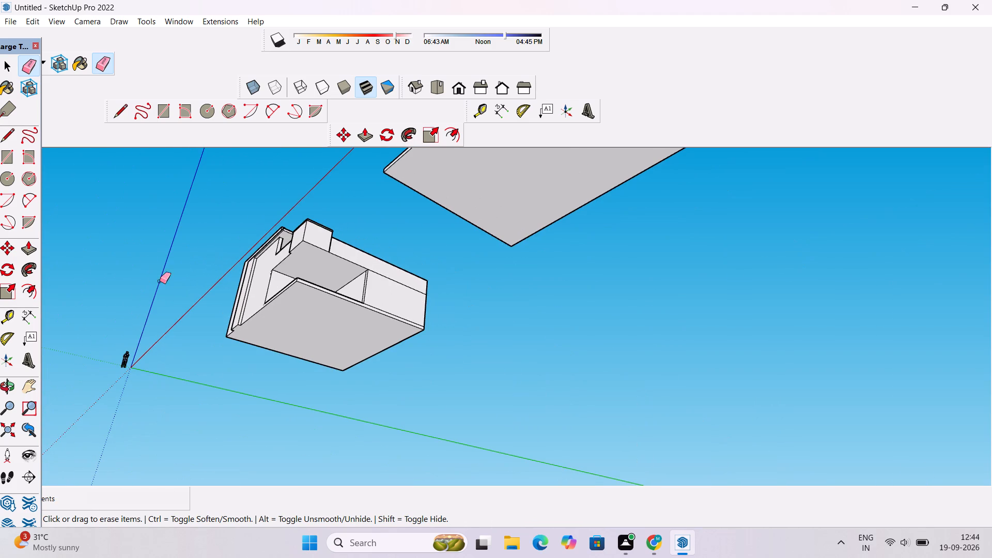
{"action": "left_click", "coordinate": [10, 388]}
{"action": "left_click_drag", "start_coordinate": [431, 230], "coordinate": [453, 288]}
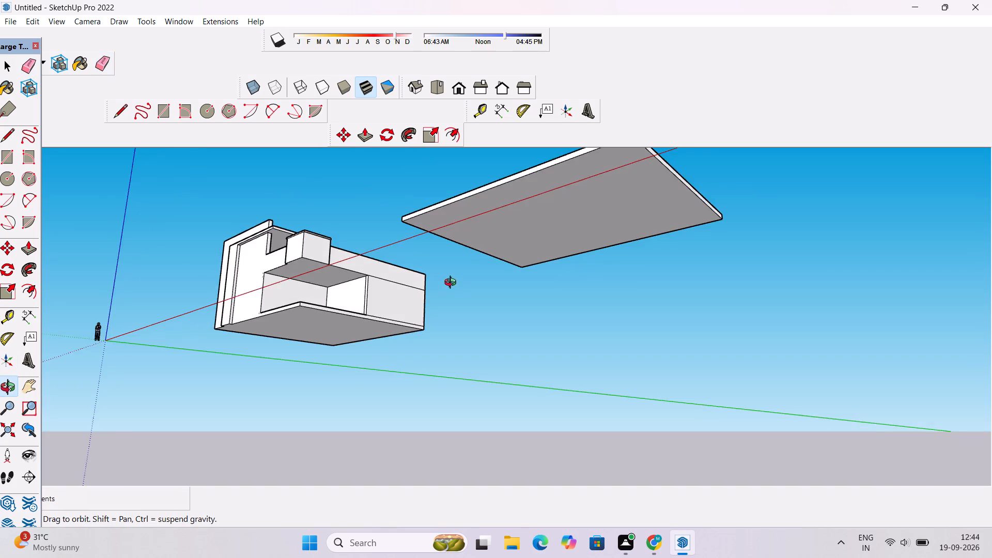
{"action": "scroll", "coordinate": [453, 284], "scroll_direction": "down", "scroll_amount": 3}
{"action": "left_click_drag", "start_coordinate": [405, 281], "coordinate": [478, 274]}
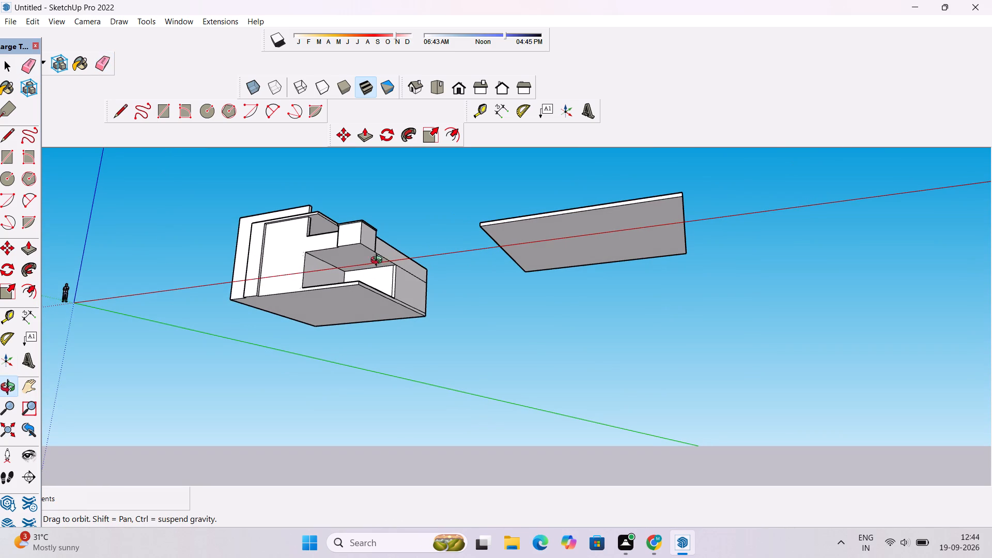
{"action": "scroll", "coordinate": [391, 273], "scroll_direction": "down", "scroll_amount": 4}
{"action": "left_click_drag", "start_coordinate": [390, 274], "coordinate": [418, 335]}
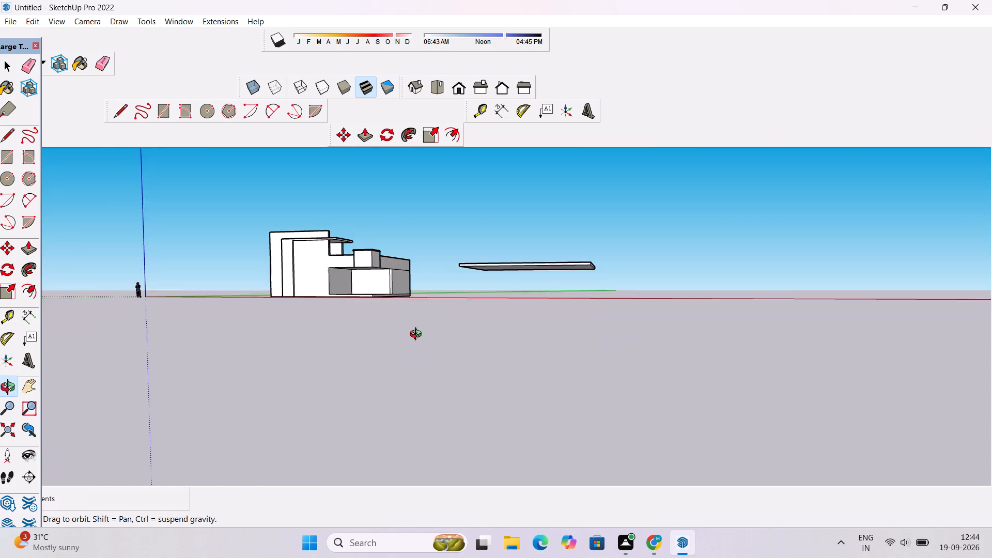
{"action": "left_click_drag", "start_coordinate": [418, 335], "coordinate": [418, 336]}
{"action": "scroll", "coordinate": [252, 243], "scroll_direction": "up", "scroll_amount": 3}
{"action": "left_click_drag", "start_coordinate": [274, 258], "coordinate": [378, 280]}
{"action": "scroll", "coordinate": [378, 281], "scroll_direction": "down", "scroll_amount": 3}
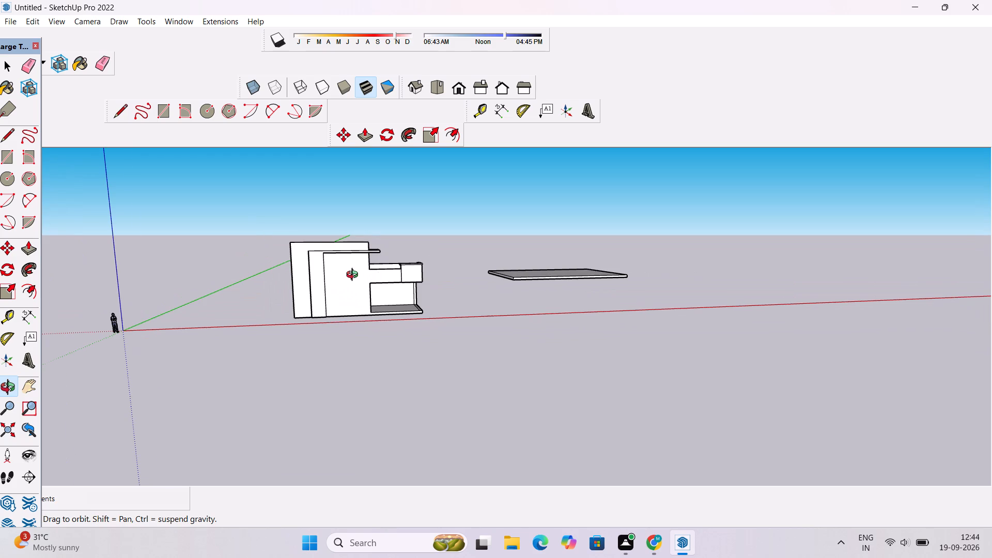
{"action": "scroll", "coordinate": [354, 276], "scroll_direction": "down", "scroll_amount": 1}
{"action": "left_click_drag", "start_coordinate": [352, 276], "coordinate": [349, 299]}
{"action": "scroll", "coordinate": [349, 299], "scroll_direction": "up", "scroll_amount": 3}
{"action": "left_click_drag", "start_coordinate": [356, 298], "coordinate": [289, 296]}
{"action": "scroll", "coordinate": [292, 287], "scroll_direction": "up", "scroll_amount": 2}
{"action": "left_click_drag", "start_coordinate": [292, 287], "coordinate": [338, 293]}
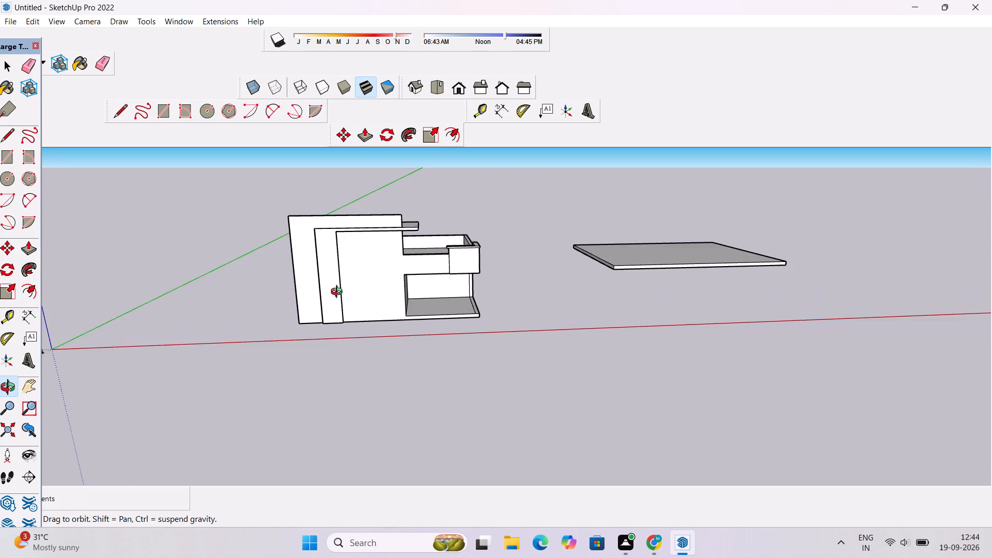
{"action": "scroll", "coordinate": [339, 293], "scroll_direction": "down", "scroll_amount": 4}
{"action": "left_click_drag", "start_coordinate": [339, 293], "coordinate": [382, 290]}
{"action": "left_click", "coordinate": [382, 290], "text": "shift"}
{"action": "scroll", "coordinate": [382, 289], "scroll_direction": "down", "scroll_amount": 2}
{"action": "left_click_drag", "start_coordinate": [399, 290], "coordinate": [366, 299]}
{"action": "scroll", "coordinate": [355, 299], "scroll_direction": "up", "scroll_amount": 6}
{"action": "left_click_drag", "start_coordinate": [443, 299], "coordinate": [424, 297]}
{"action": "scroll", "coordinate": [421, 295], "scroll_direction": "up", "scroll_amount": 3}
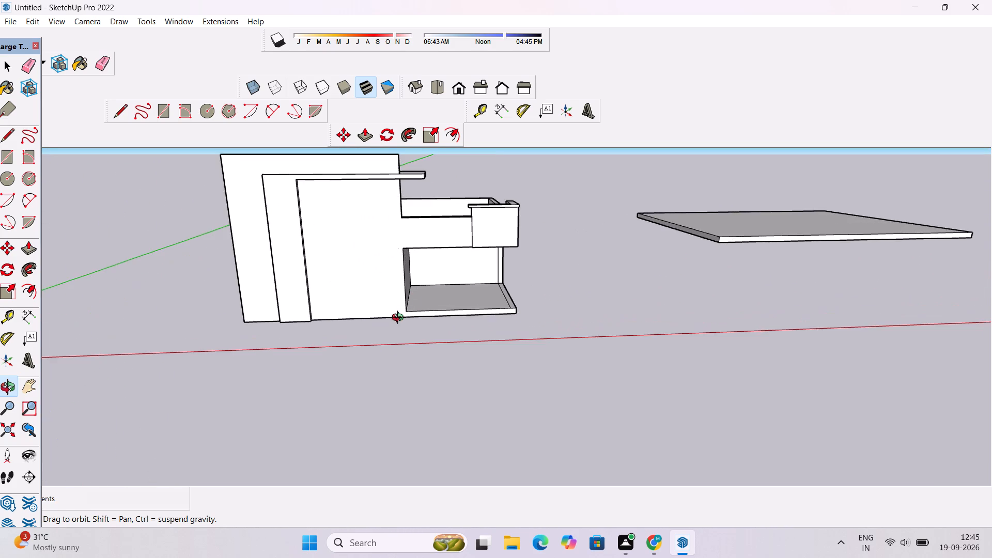
{"action": "left_click_drag", "start_coordinate": [400, 319], "coordinate": [400, 296]}
{"action": "scroll", "coordinate": [400, 291], "scroll_direction": "down", "scroll_amount": 3}
{"action": "left_click_drag", "start_coordinate": [409, 284], "coordinate": [406, 314], "text": "shift"}
{"action": "scroll", "coordinate": [389, 301], "scroll_direction": "up", "scroll_amount": 3}
{"action": "left_click_drag", "start_coordinate": [378, 301], "coordinate": [489, 286]}
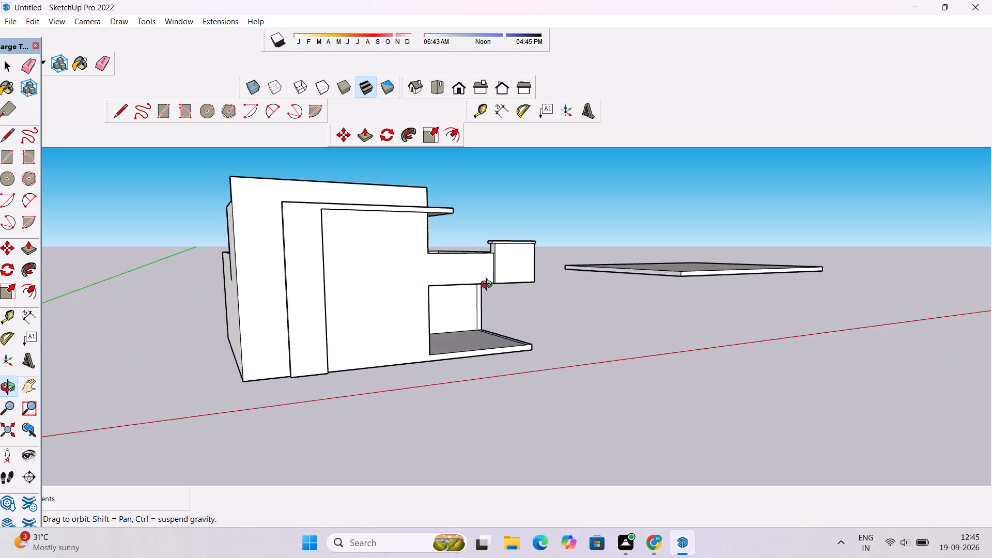
Erase the short leftover edge across the corner parapet's inner end face, level with the top of the adjoining lower wall.
{"action": "left_click_drag", "start_coordinate": [489, 286], "coordinate": [442, 304]}
{"action": "scroll", "coordinate": [493, 264], "scroll_direction": "up", "scroll_amount": 9}
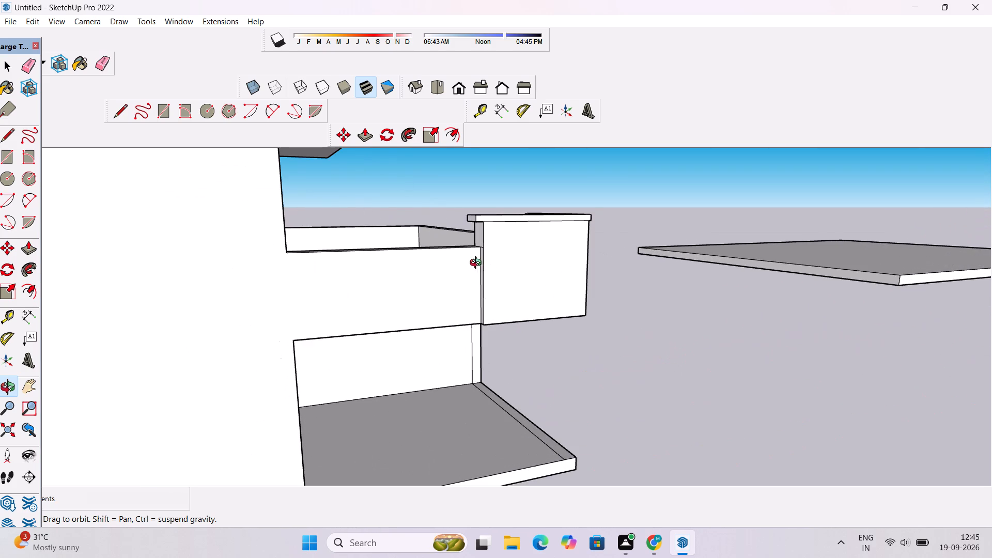
{"action": "left_click_drag", "start_coordinate": [478, 264], "coordinate": [506, 265]}
{"action": "scroll", "coordinate": [502, 243], "scroll_direction": "up", "scroll_amount": 18}
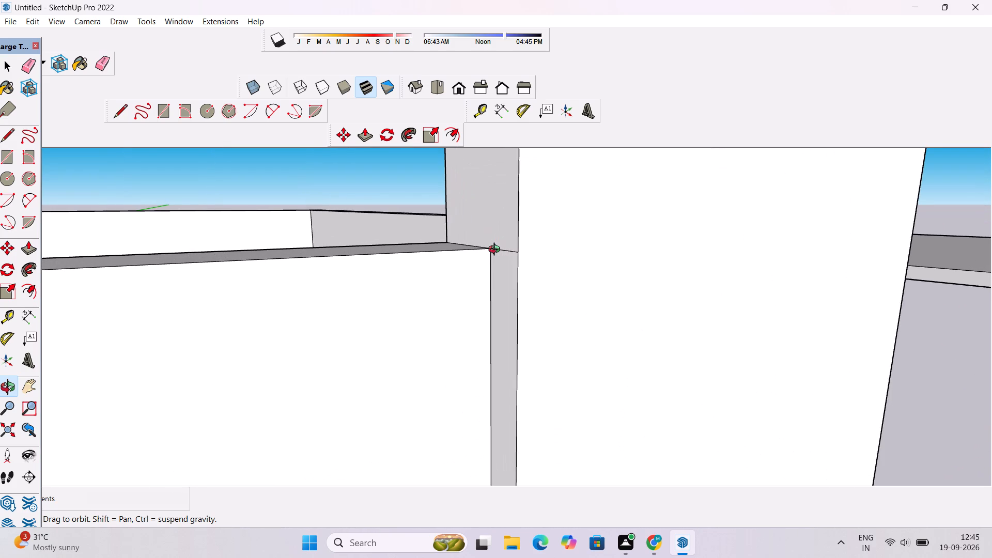
{"action": "key", "text": "e"}
{"action": "left_click_drag", "start_coordinate": [504, 240], "coordinate": [504, 253]}
{"action": "scroll", "coordinate": [504, 253], "scroll_direction": "down", "scroll_amount": 10}
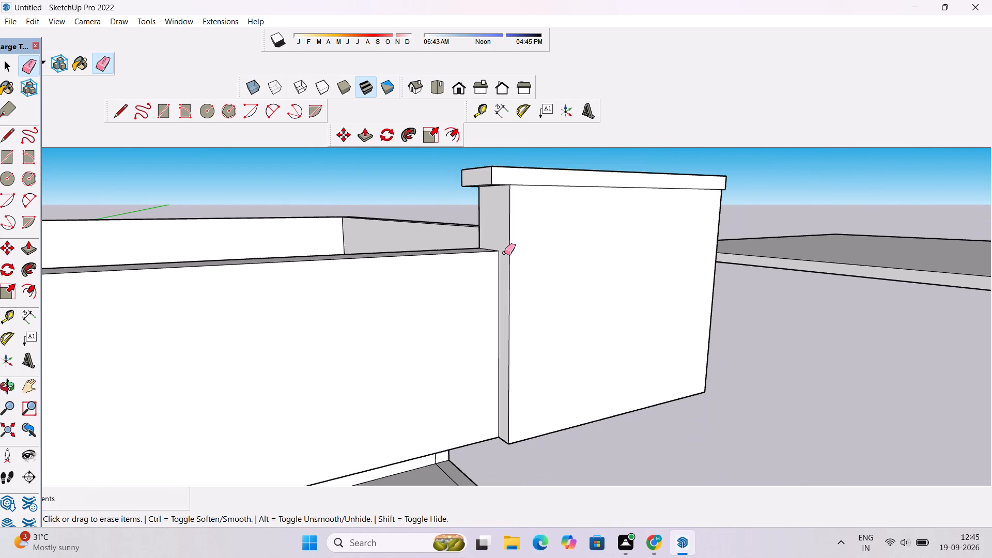
Examine the corner parapet, the front elevation and the open ground-floor corner room from several angles.
{"action": "key", "text": "o"}
{"action": "left_click_drag", "start_coordinate": [518, 275], "coordinate": [419, 253]}
{"action": "scroll", "coordinate": [376, 230], "scroll_direction": "down", "scroll_amount": 6}
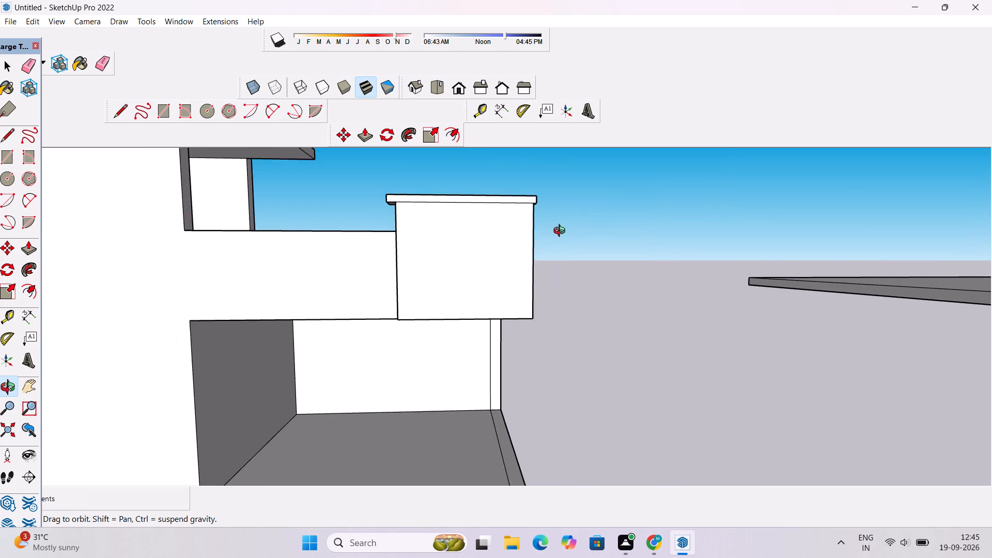
{"action": "left_click_drag", "start_coordinate": [562, 232], "coordinate": [361, 267]}
{"action": "left_click_drag", "start_coordinate": [293, 282], "coordinate": [520, 243]}
{"action": "scroll", "coordinate": [537, 237], "scroll_direction": "down", "scroll_amount": 4}
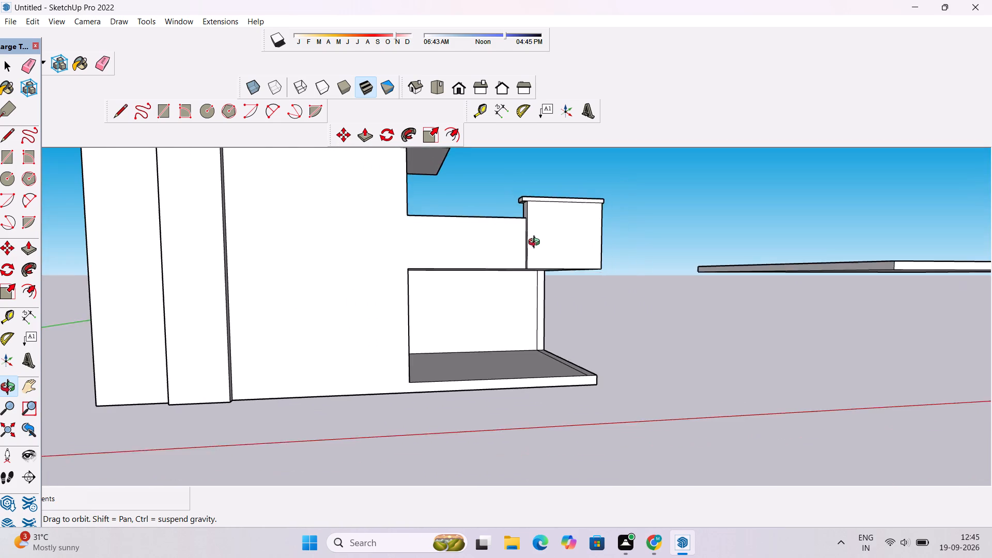
{"action": "left_click_drag", "start_coordinate": [532, 254], "coordinate": [524, 267]}
{"action": "left_click_drag", "start_coordinate": [515, 267], "coordinate": [466, 286]}
{"action": "scroll", "coordinate": [444, 271], "scroll_direction": "down", "scroll_amount": 2}
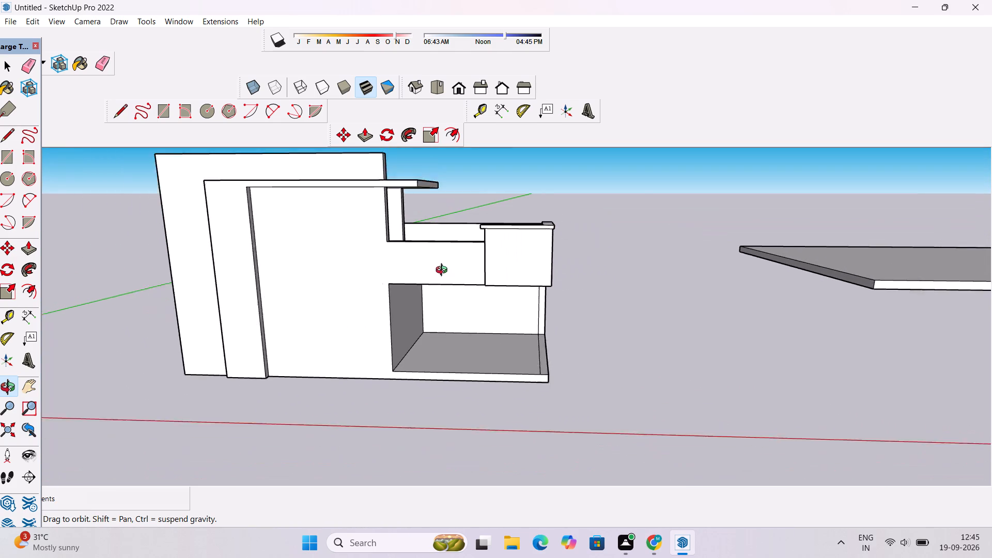
{"action": "scroll", "coordinate": [444, 271], "scroll_direction": "down", "scroll_amount": 2}
{"action": "left_click_drag", "start_coordinate": [580, 268], "coordinate": [368, 266]}
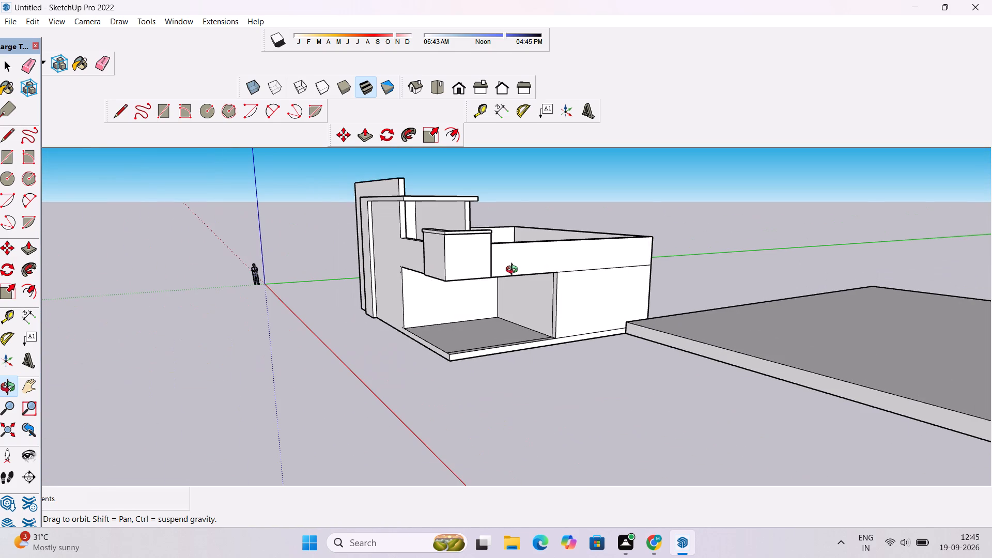
{"action": "left_click_drag", "start_coordinate": [514, 271], "coordinate": [495, 241], "text": "shift"}
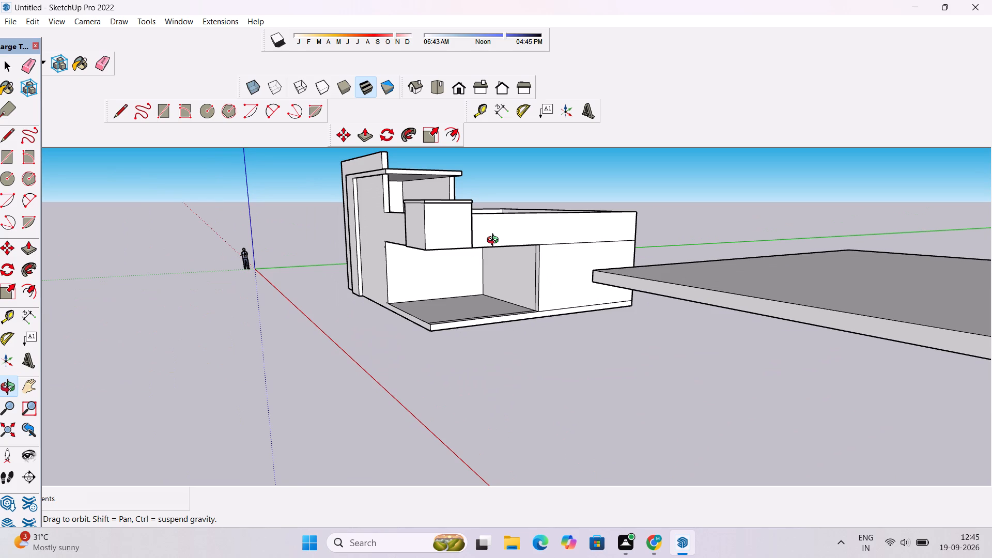
{"action": "scroll", "coordinate": [495, 241], "scroll_direction": "down", "scroll_amount": 3}
{"action": "left_click_drag", "start_coordinate": [495, 241], "coordinate": [503, 258]}
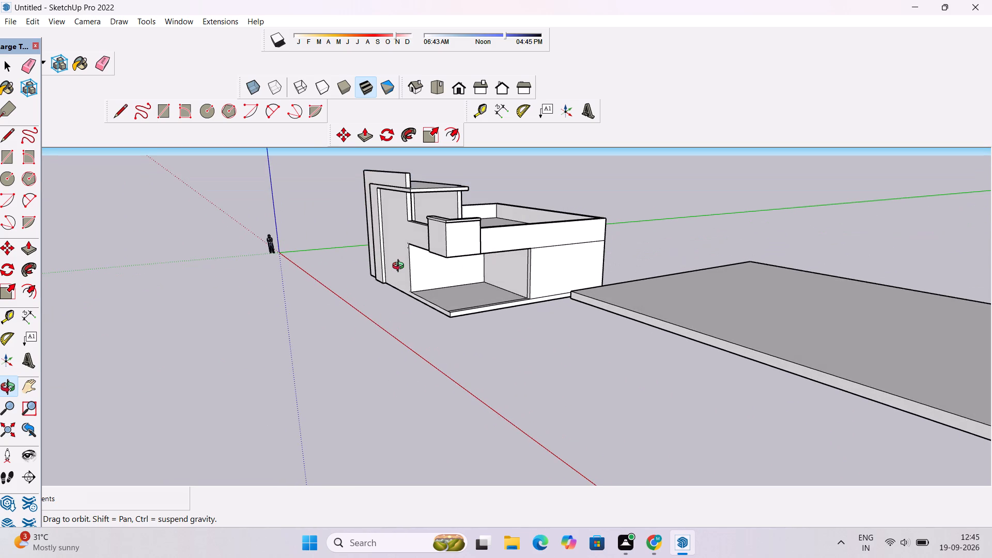
{"action": "left_click_drag", "start_coordinate": [400, 267], "coordinate": [433, 269]}
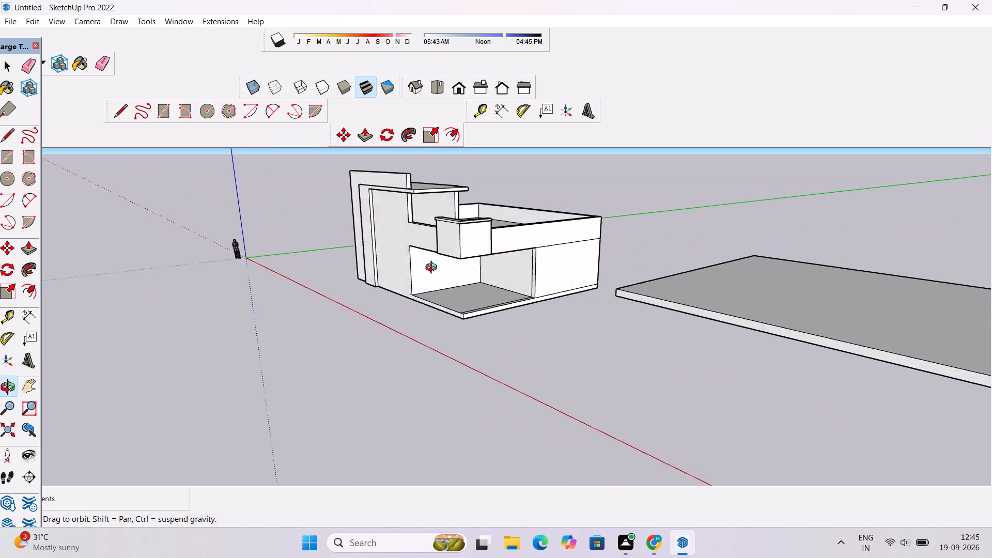
{"action": "left_click_drag", "start_coordinate": [433, 269], "coordinate": [542, 286]}
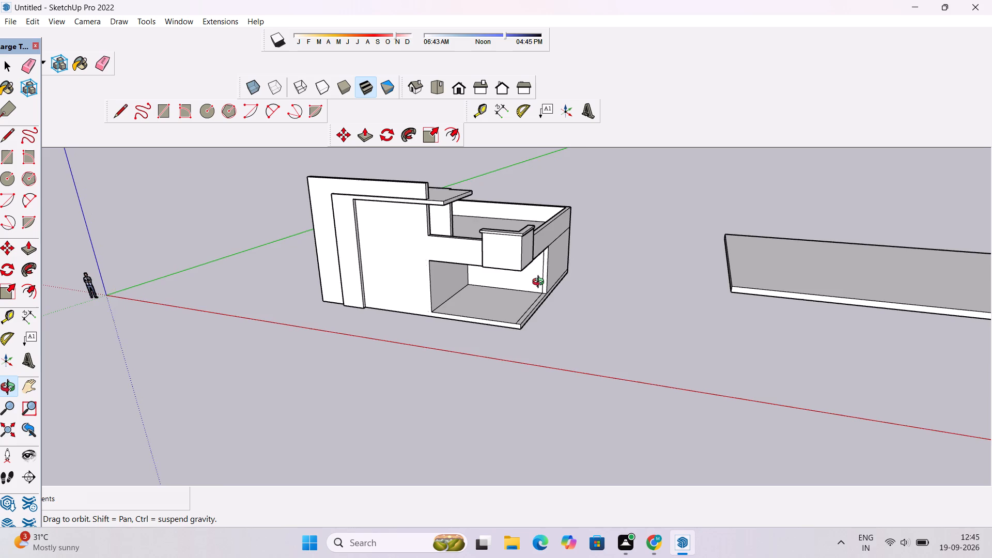
{"action": "scroll", "coordinate": [538, 280], "scroll_direction": "down", "scroll_amount": 2}
{"action": "left_click_drag", "start_coordinate": [513, 283], "coordinate": [577, 297]}
{"action": "scroll", "coordinate": [472, 290], "scroll_direction": "up", "scroll_amount": 2}
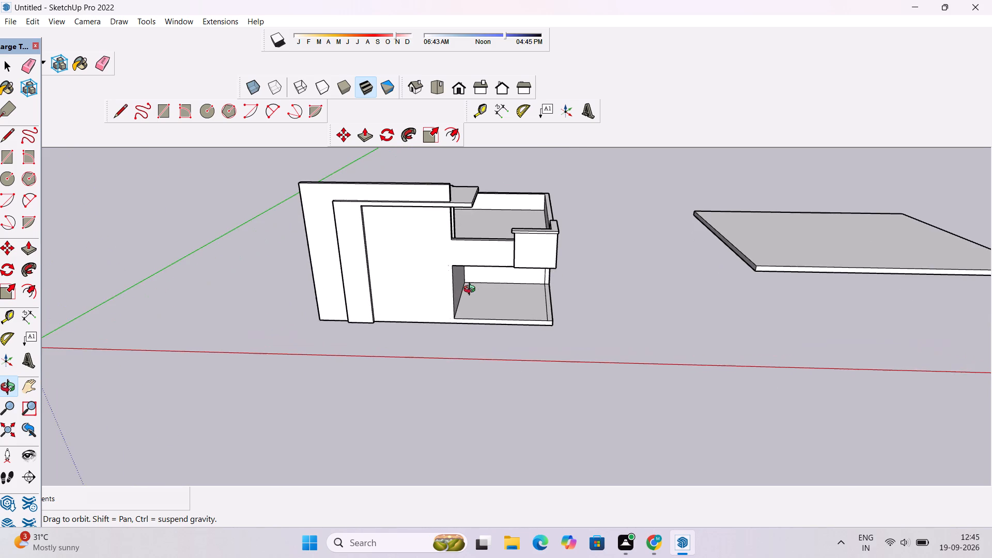
{"action": "left_click_drag", "start_coordinate": [475, 286], "coordinate": [482, 312]}
{"action": "left_click_drag", "start_coordinate": [505, 316], "coordinate": [503, 299]}
Push/Pull the ground-floor base slab's outer side face, along the open corner room and side wall, outward by 4'.
{"action": "scroll", "coordinate": [530, 307], "scroll_direction": "up", "scroll_amount": 5}
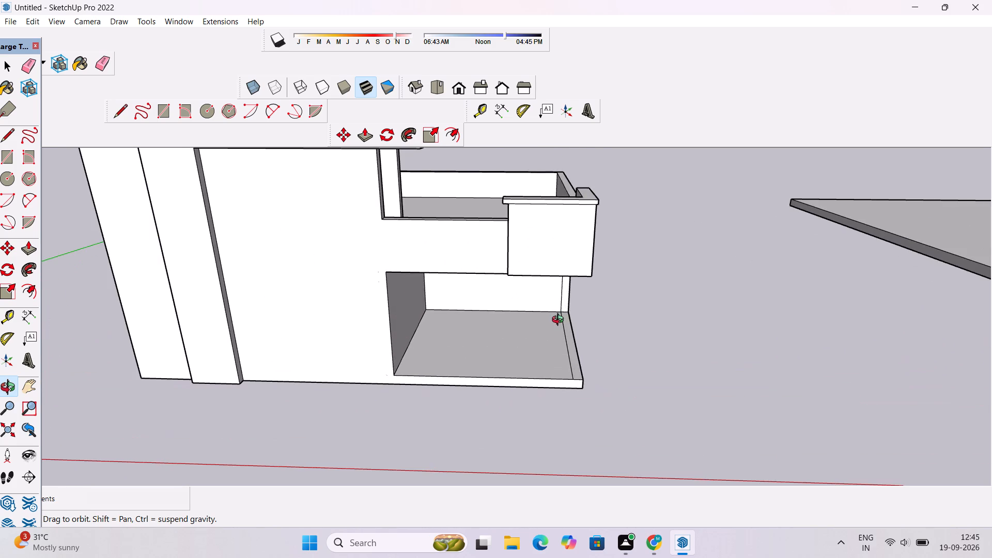
{"action": "scroll", "coordinate": [560, 321], "scroll_direction": "up", "scroll_amount": 3}
{"action": "left_click_drag", "start_coordinate": [563, 324], "coordinate": [540, 299], "text": "shift"}
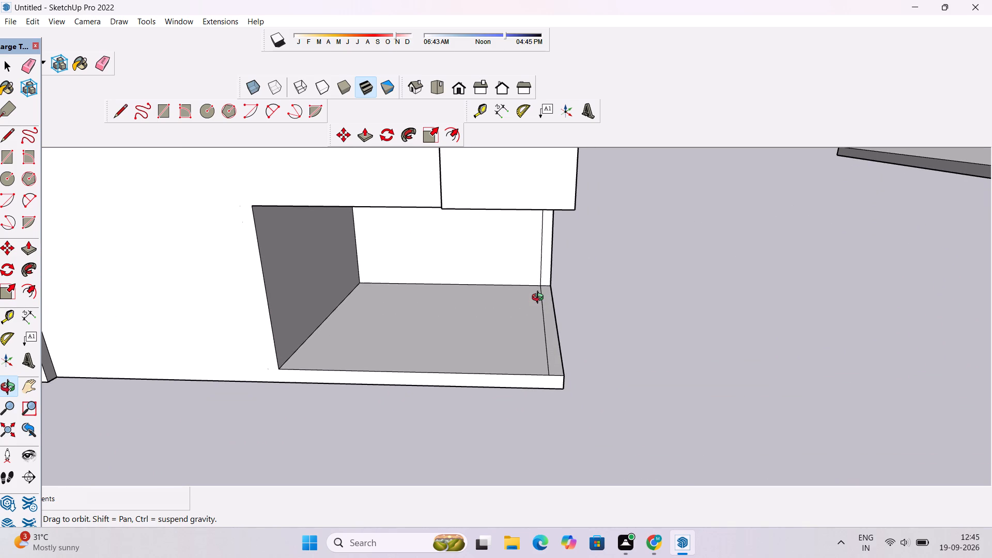
{"action": "left_click_drag", "start_coordinate": [540, 299], "coordinate": [553, 324]}
{"action": "scroll", "coordinate": [553, 324], "scroll_direction": "up", "scroll_amount": 1}
{"action": "left_click_drag", "start_coordinate": [553, 324], "coordinate": [528, 320], "text": "shift"}
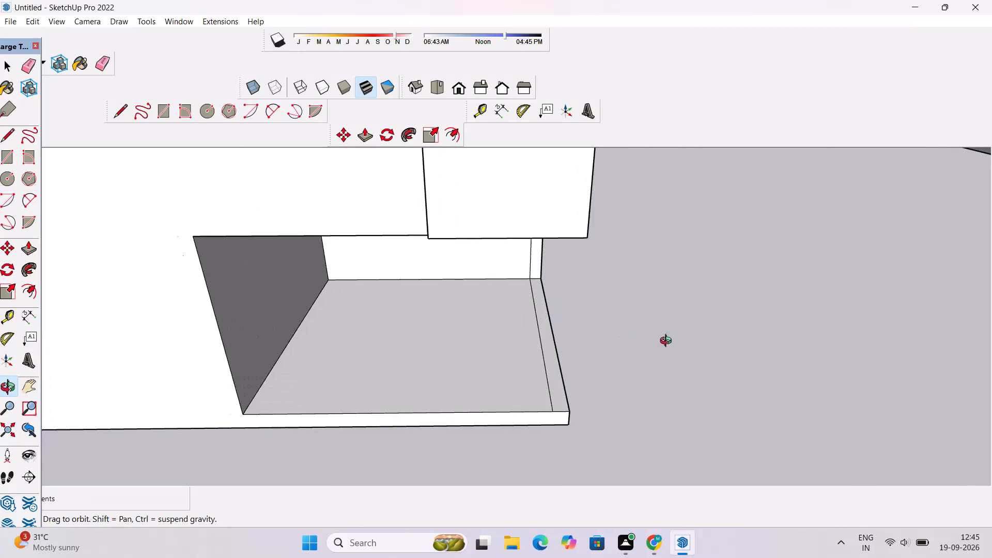
{"action": "left_click_drag", "start_coordinate": [668, 342], "coordinate": [509, 314]}
{"action": "left_click_drag", "start_coordinate": [531, 331], "coordinate": [498, 317]}
{"action": "key", "text": "p"}
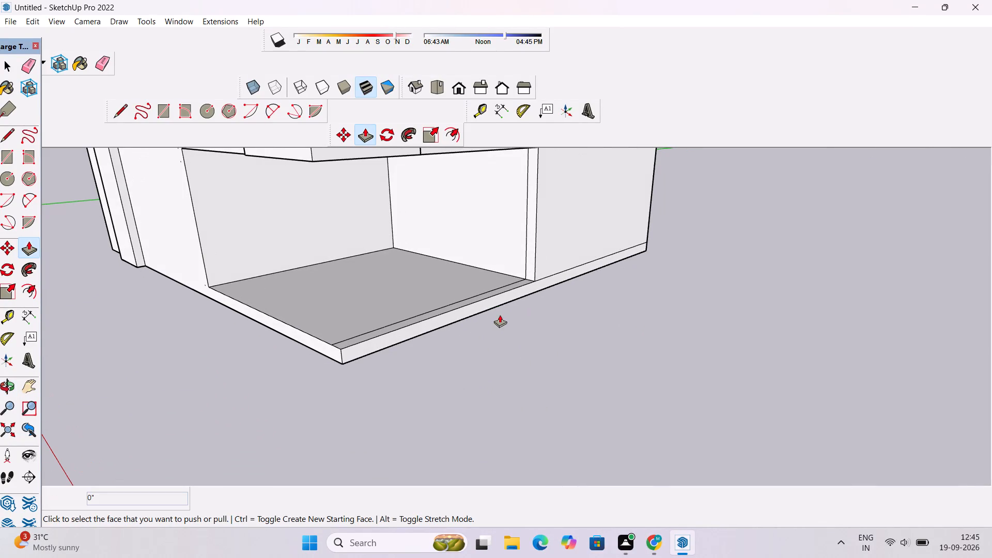
{"action": "left_click", "coordinate": [500, 297]}
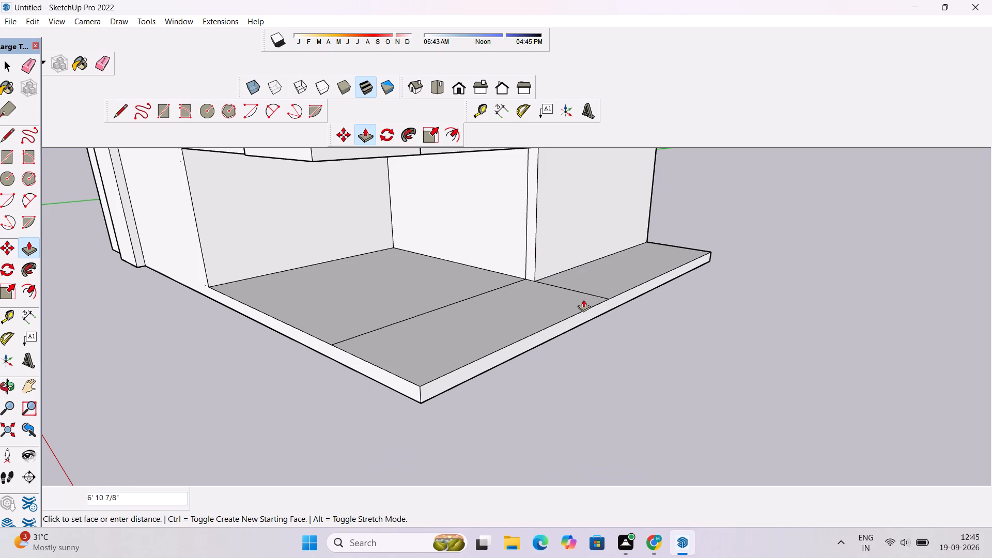
{"action": "type", "text": "4'"}
{"action": "key", "text": "Return"}
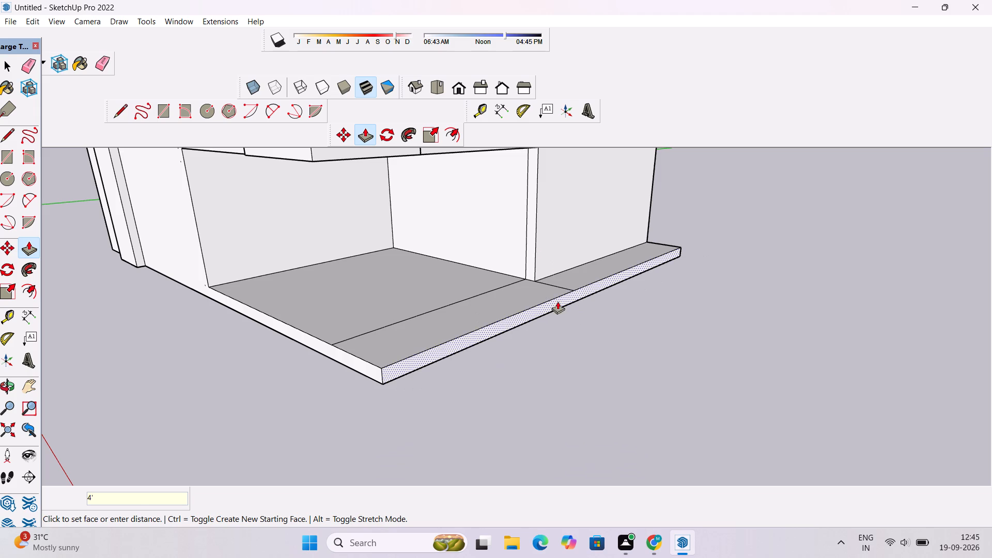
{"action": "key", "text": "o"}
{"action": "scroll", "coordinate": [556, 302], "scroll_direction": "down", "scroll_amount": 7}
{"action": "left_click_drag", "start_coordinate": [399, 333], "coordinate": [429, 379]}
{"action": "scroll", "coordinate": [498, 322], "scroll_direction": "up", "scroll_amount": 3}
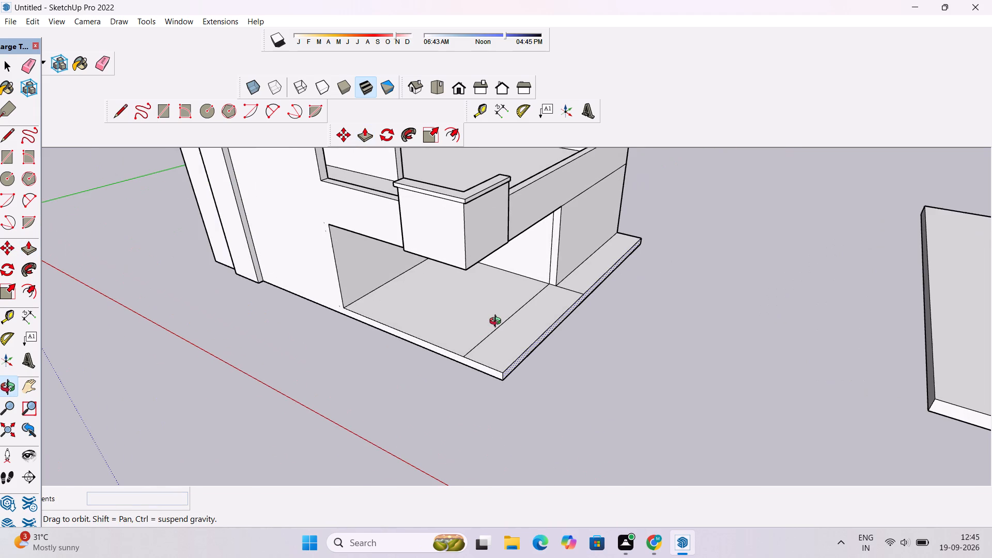
Undo the last slab extension and Push/Pull the slab's outer side face outward 4' again, keeping the original edge as a dividing line.
{"action": "key", "text": "ctrl+z"}
{"action": "key", "text": "p"}
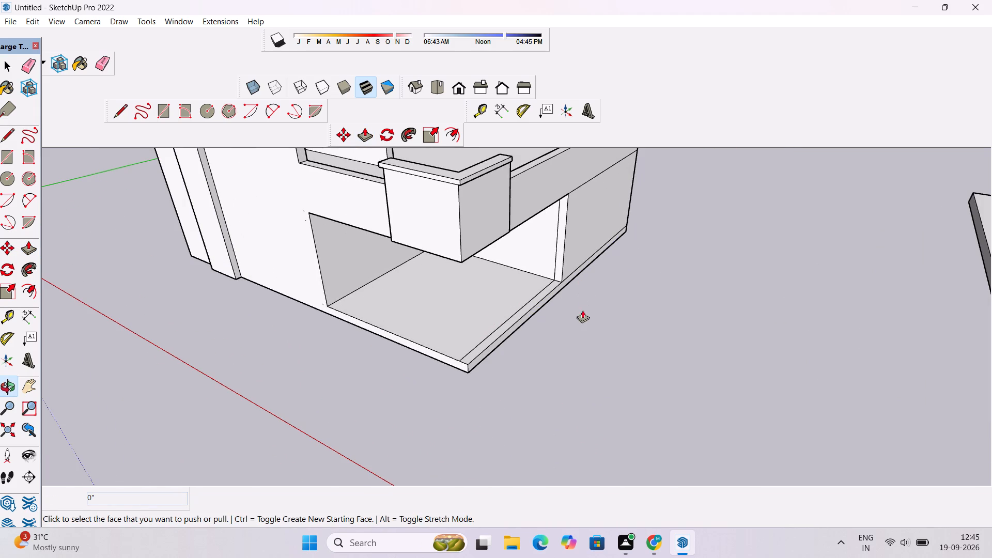
{"action": "left_click", "coordinate": [523, 320]}
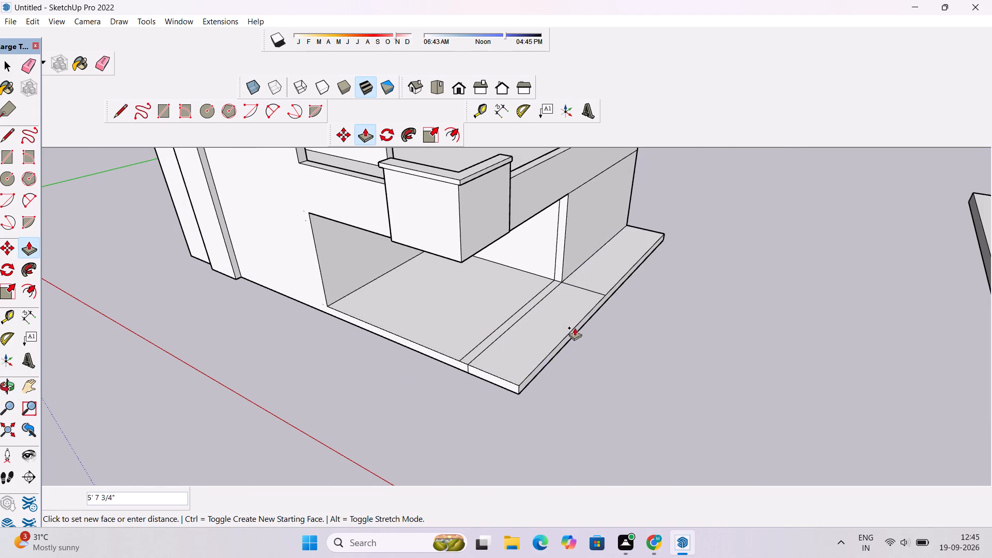
{"action": "type", "text": "4'"}
{"action": "key", "text": "Return"}
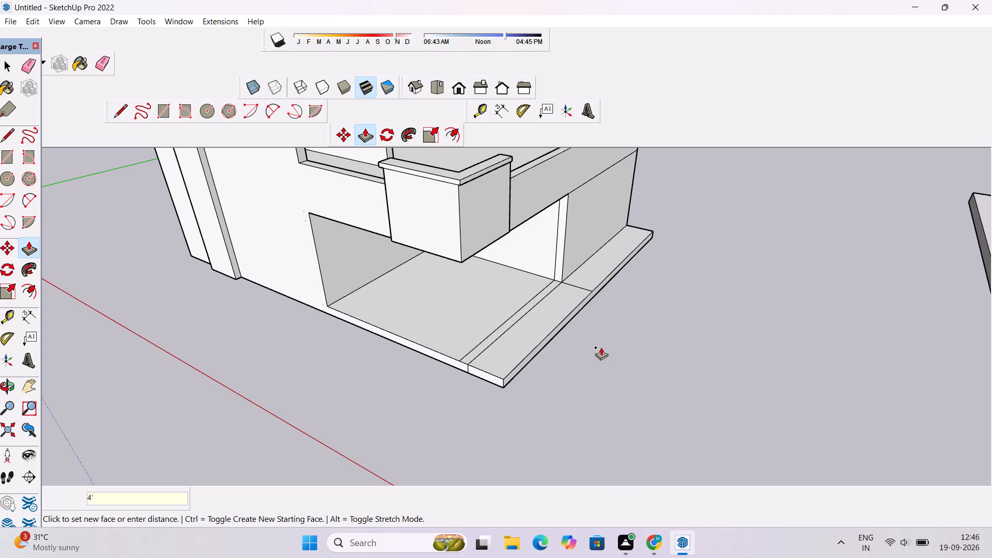
Push/Pull the narrow floor strip along the corner room's open side up about 11' to the corner parapet's underside, forming a side wall.
{"action": "key", "text": "o"}
{"action": "left_click_drag", "start_coordinate": [463, 400], "coordinate": [469, 392]}
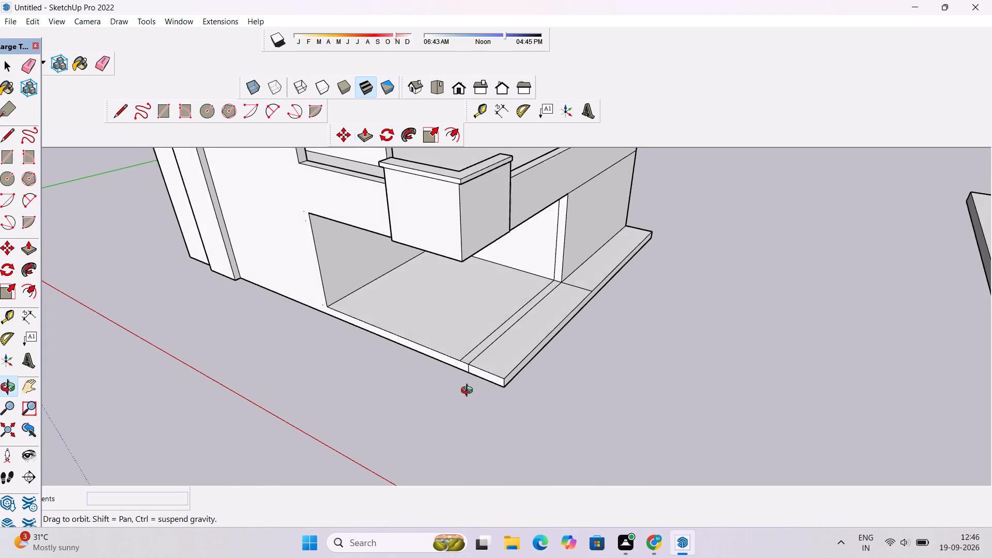
{"action": "left_click_drag", "start_coordinate": [469, 392], "coordinate": [479, 383]}
{"action": "scroll", "coordinate": [481, 362], "scroll_direction": "up", "scroll_amount": 3}
{"action": "left_click_drag", "start_coordinate": [453, 373], "coordinate": [466, 375]}
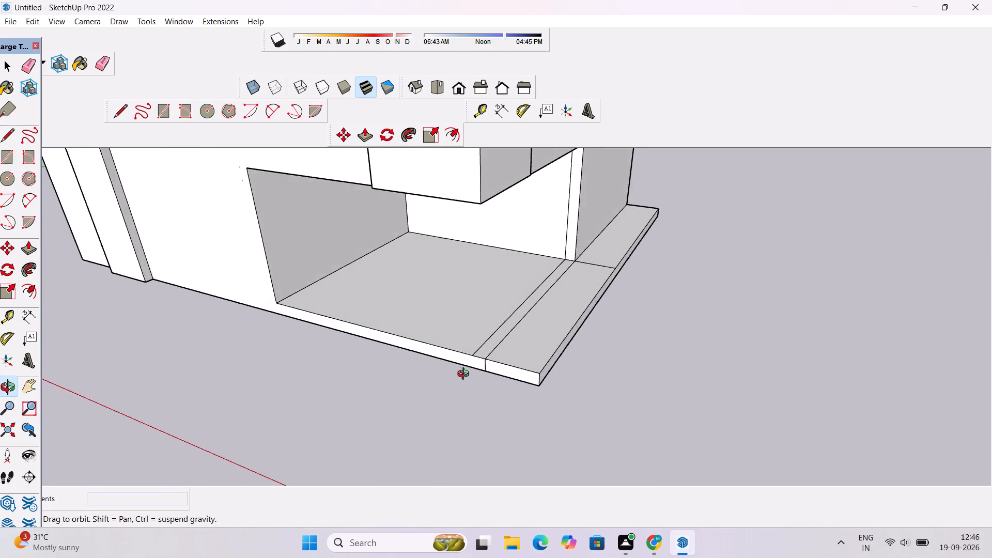
{"action": "left_click_drag", "start_coordinate": [466, 375], "coordinate": [506, 355]}
{"action": "scroll", "coordinate": [493, 359], "scroll_direction": "up", "scroll_amount": 2}
{"action": "left_click_drag", "start_coordinate": [455, 369], "coordinate": [448, 381], "text": "shift"}
{"action": "left_click_drag", "start_coordinate": [404, 385], "coordinate": [424, 380]}
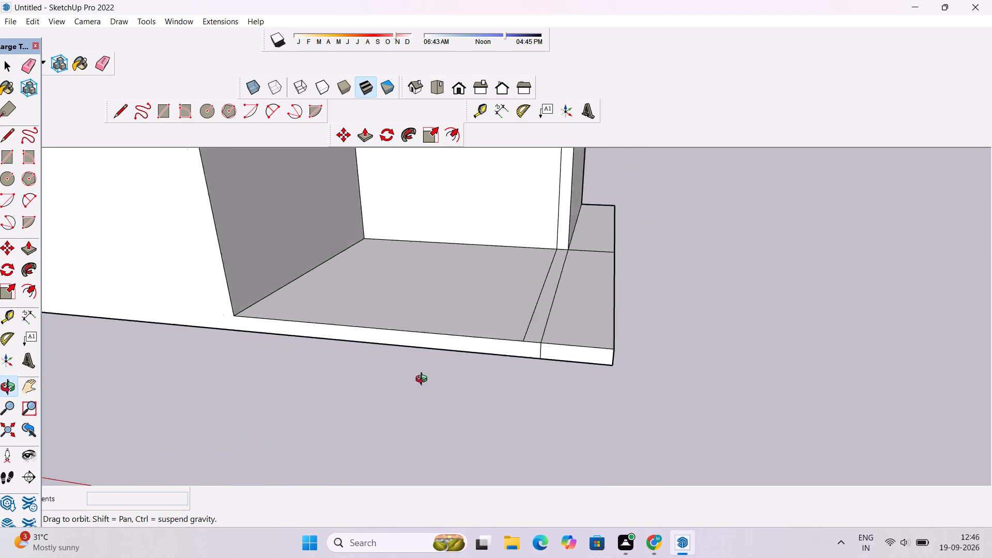
{"action": "left_click_drag", "start_coordinate": [424, 380], "coordinate": [445, 367]}
{"action": "scroll", "coordinate": [445, 365], "scroll_direction": "down", "scroll_amount": 6}
{"action": "left_click_drag", "start_coordinate": [519, 331], "coordinate": [491, 394], "text": "shift"}
{"action": "scroll", "coordinate": [489, 394], "scroll_direction": "up", "scroll_amount": 2}
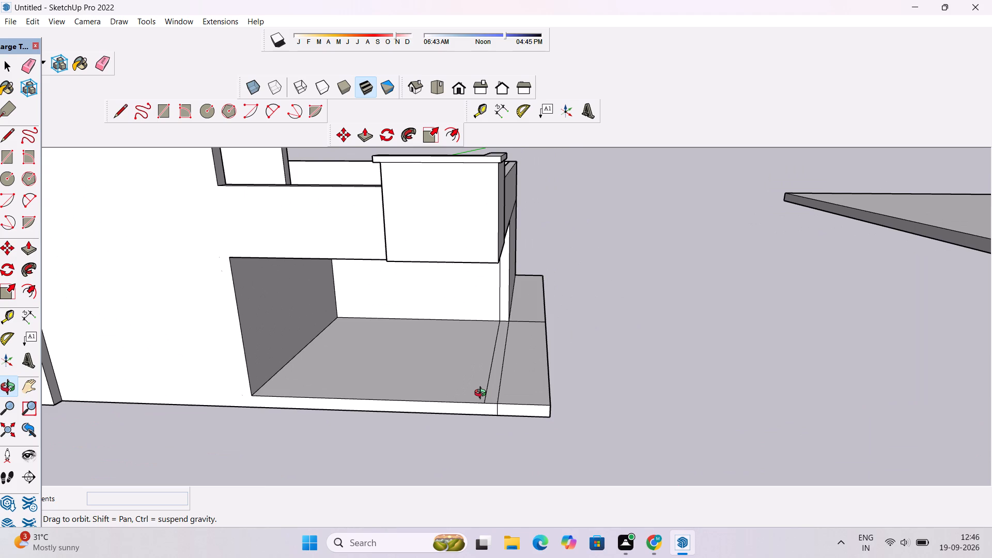
{"action": "left_click_drag", "start_coordinate": [483, 394], "coordinate": [494, 381]}
{"action": "left_click_drag", "start_coordinate": [495, 379], "coordinate": [489, 384], "text": "shift"}
{"action": "left_click_drag", "start_coordinate": [517, 379], "coordinate": [471, 391]}
{"action": "left_click_drag", "start_coordinate": [471, 391], "coordinate": [477, 399]}
{"action": "scroll", "coordinate": [477, 399], "scroll_direction": "up", "scroll_amount": 4}
{"action": "key", "text": "p"}
{"action": "left_click", "coordinate": [463, 403]}
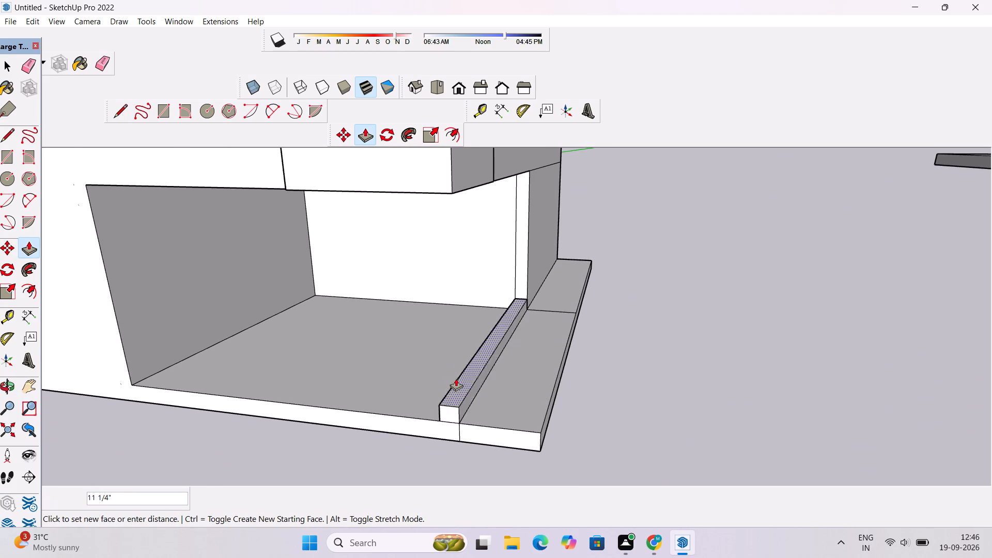
{"action": "scroll", "coordinate": [455, 373], "scroll_direction": "down", "scroll_amount": 5}
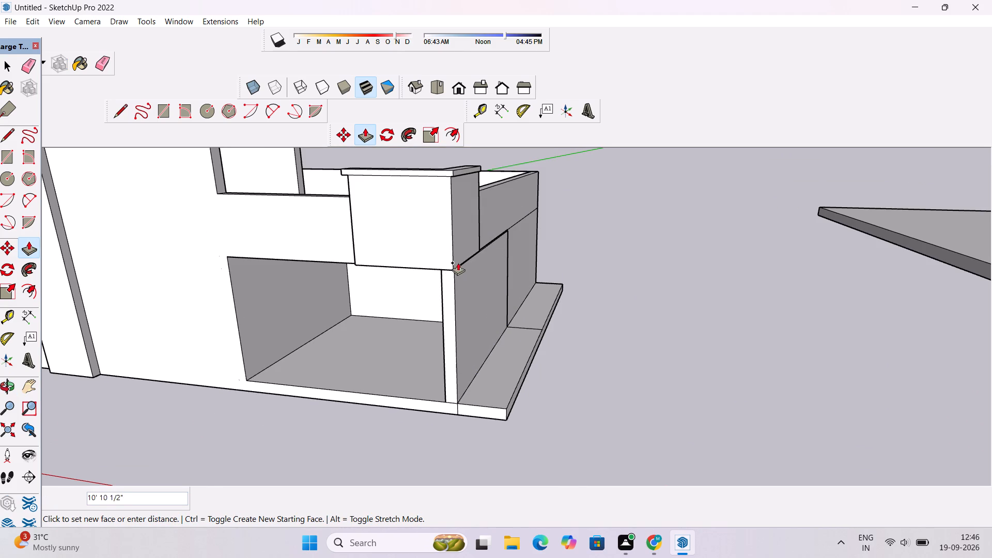
{"action": "scroll", "coordinate": [453, 263], "scroll_direction": "up", "scroll_amount": 11}
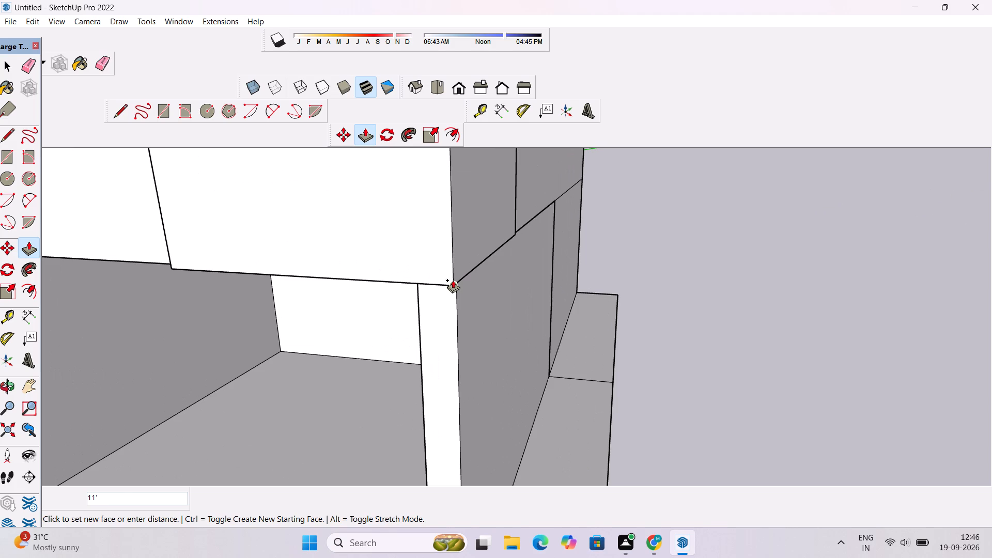
{"action": "left_click", "coordinate": [453, 280]}
Examine how the corner room's new side wall meets the corner parapet, and the front elevation as a whole.
{"action": "key", "text": "o"}
{"action": "left_click_drag", "start_coordinate": [437, 329], "coordinate": [546, 206]}
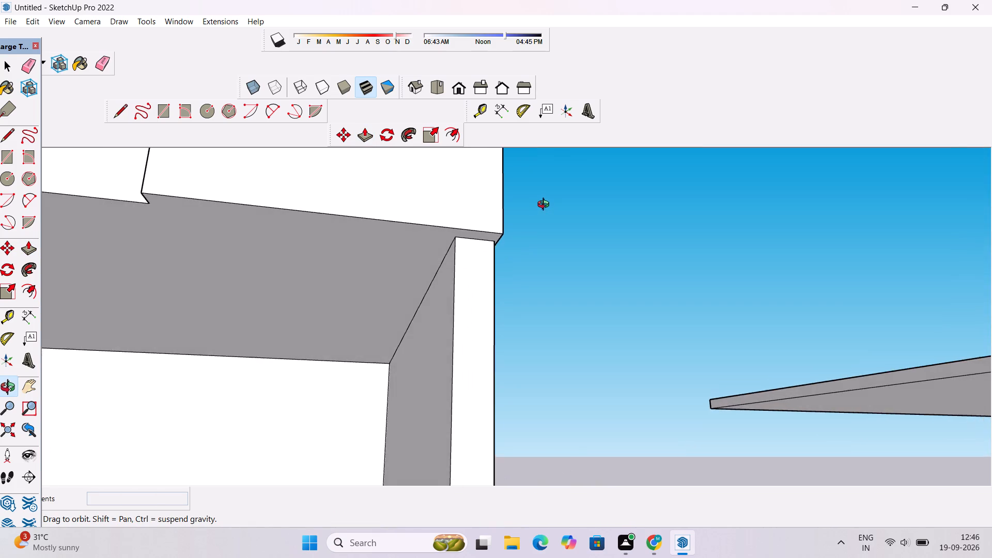
{"action": "left_click_drag", "start_coordinate": [546, 206], "coordinate": [542, 223]}
{"action": "scroll", "coordinate": [540, 228], "scroll_direction": "down", "scroll_amount": 4}
{"action": "left_click_drag", "start_coordinate": [533, 243], "coordinate": [531, 294]}
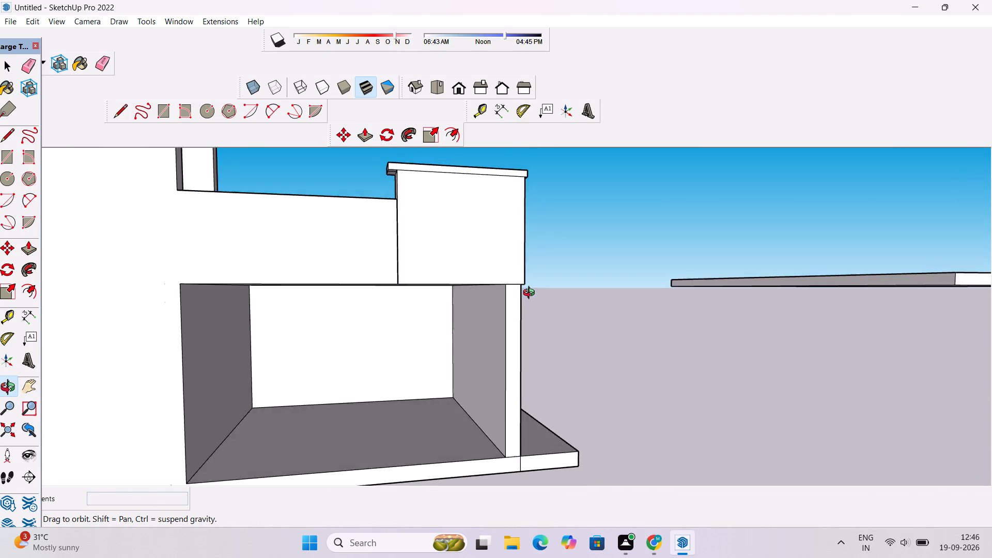
{"action": "scroll", "coordinate": [531, 294], "scroll_direction": "down", "scroll_amount": 8}
{"action": "left_click_drag", "start_coordinate": [508, 310], "coordinate": [492, 351]}
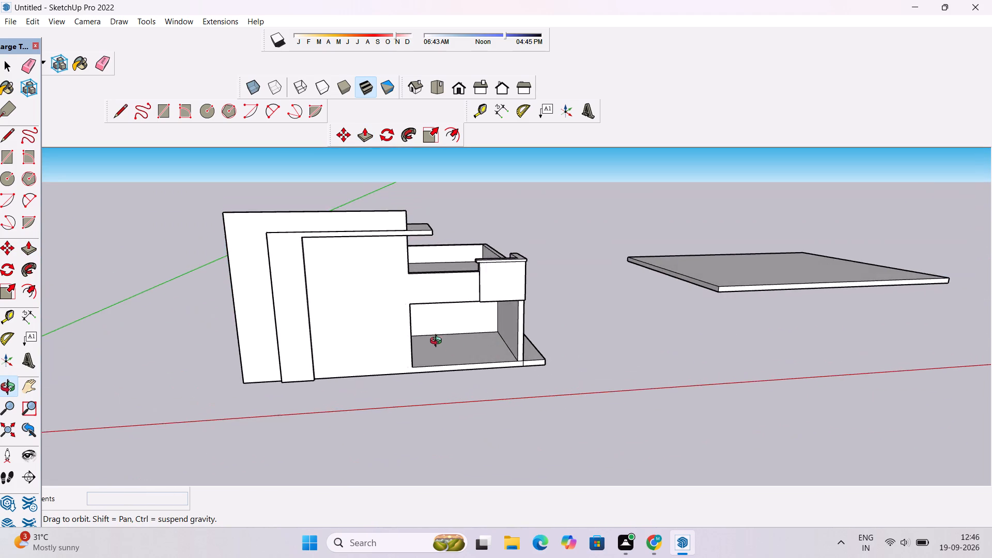
{"action": "scroll", "coordinate": [437, 340], "scroll_direction": "up", "scroll_amount": 9}
{"action": "left_click_drag", "start_coordinate": [444, 354], "coordinate": [446, 328]}
{"action": "scroll", "coordinate": [446, 327], "scroll_direction": "down", "scroll_amount": 2}
{"action": "left_click_drag", "start_coordinate": [469, 291], "coordinate": [441, 317], "text": "shift"}
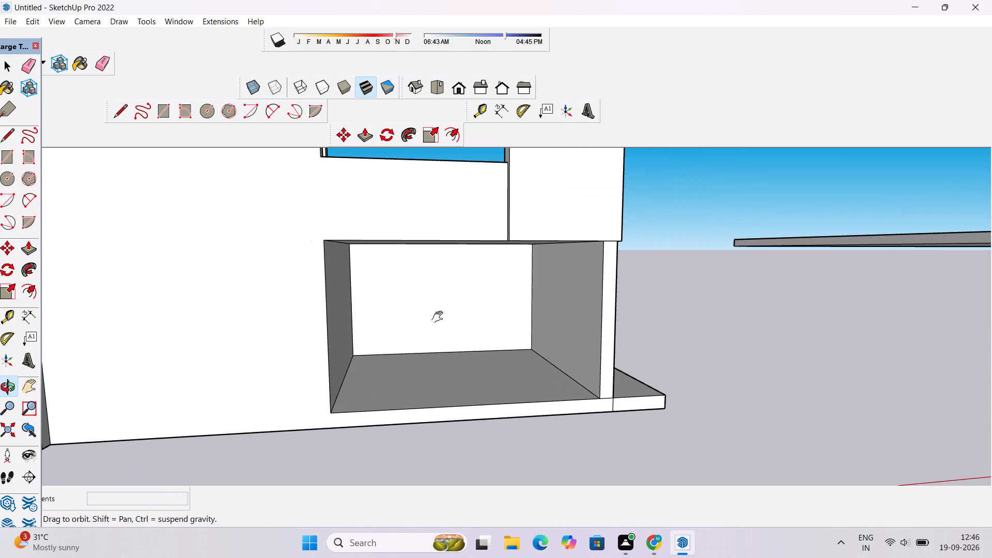
{"action": "scroll", "coordinate": [439, 302], "scroll_direction": "down", "scroll_amount": 4}
{"action": "left_click_drag", "start_coordinate": [414, 342], "coordinate": [412, 314]}
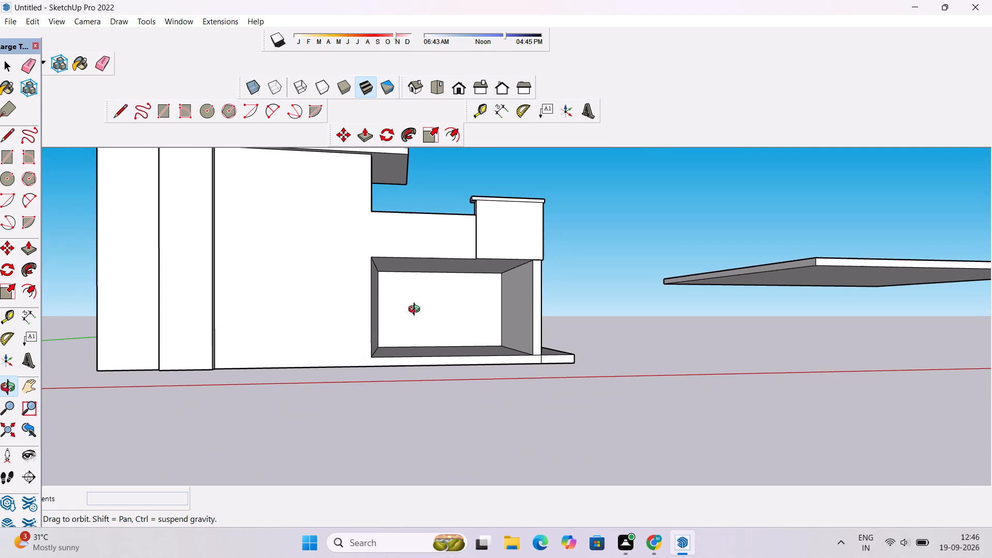
{"action": "scroll", "coordinate": [416, 311], "scroll_direction": "up", "scroll_amount": 2}
{"action": "left_click_drag", "start_coordinate": [429, 311], "coordinate": [416, 330], "text": "shift"}
{"action": "scroll", "coordinate": [416, 330], "scroll_direction": "down", "scroll_amount": 4}
Draw a door rectangle about 5' 4" wide and 7' 9" high on the corner room's back wall, rising from the floor line.
{"action": "scroll", "coordinate": [413, 339], "scroll_direction": "up", "scroll_amount": 3}
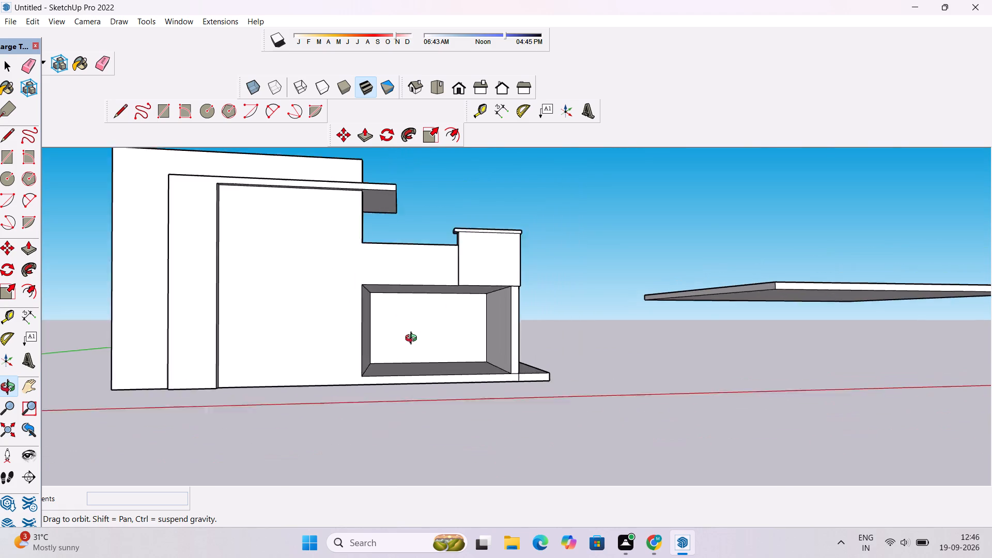
{"action": "scroll", "coordinate": [413, 339], "scroll_direction": "up", "scroll_amount": 5}
{"action": "left_click_drag", "start_coordinate": [419, 353], "coordinate": [409, 357], "text": "shift"}
{"action": "scroll", "coordinate": [408, 357], "scroll_direction": "up", "scroll_amount": 2}
{"action": "left_click_drag", "start_coordinate": [408, 357], "coordinate": [396, 362]}
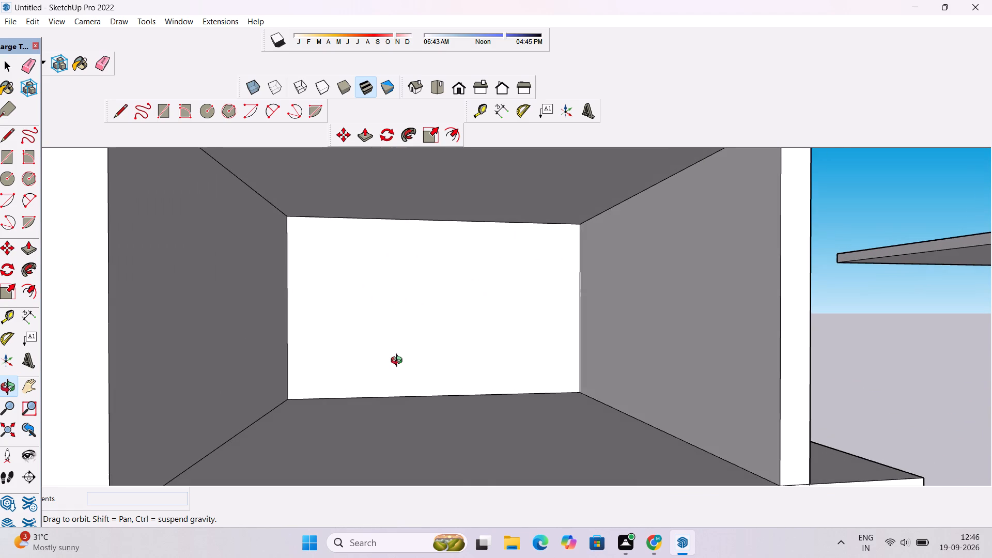
{"action": "scroll", "coordinate": [396, 362], "scroll_direction": "down", "scroll_amount": 3}
{"action": "left_click_drag", "start_coordinate": [392, 363], "coordinate": [392, 357], "text": "shift"}
{"action": "key", "text": "r"}
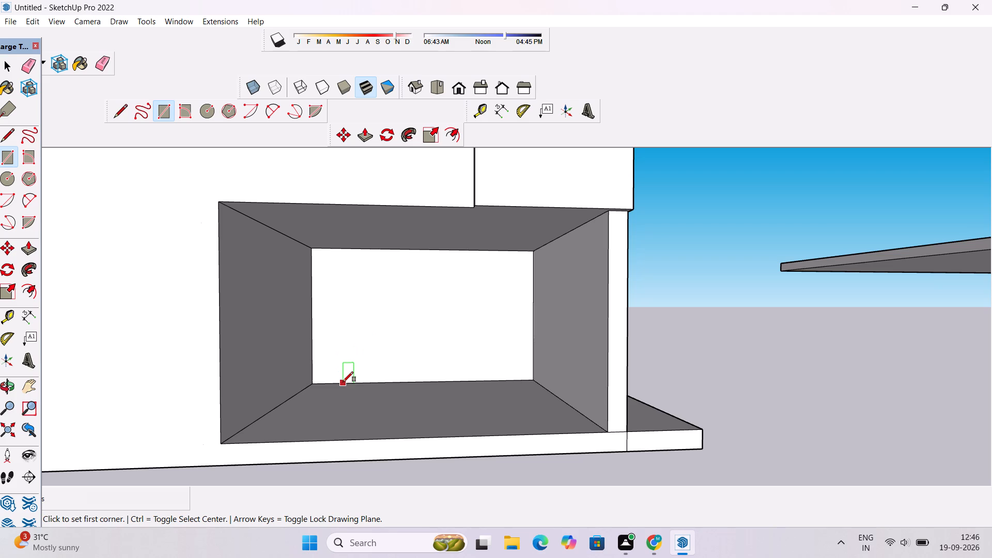
{"action": "left_click", "coordinate": [343, 382]}
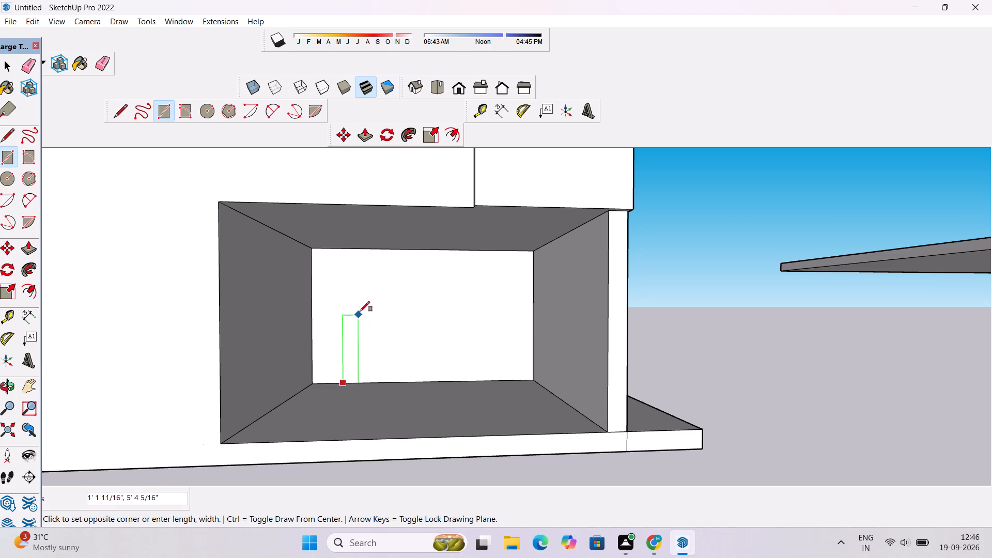
{"action": "left_click", "coordinate": [409, 288]}
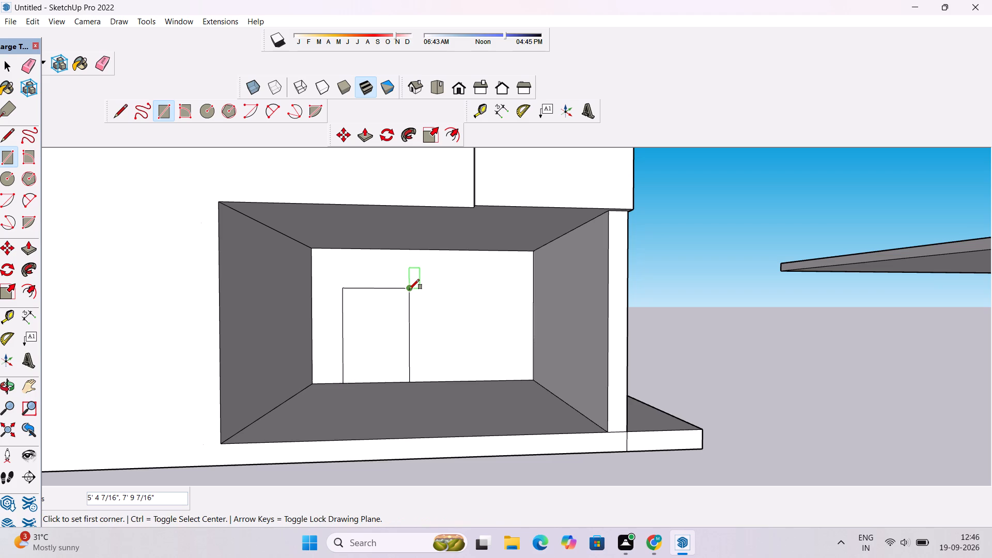
Offset the door rectangle's outline inward by about 5 1/4" to outline the door frame on the corner room's back wall.
{"action": "key", "text": "o"}
{"action": "left_click_drag", "start_coordinate": [405, 295], "coordinate": [397, 330]}
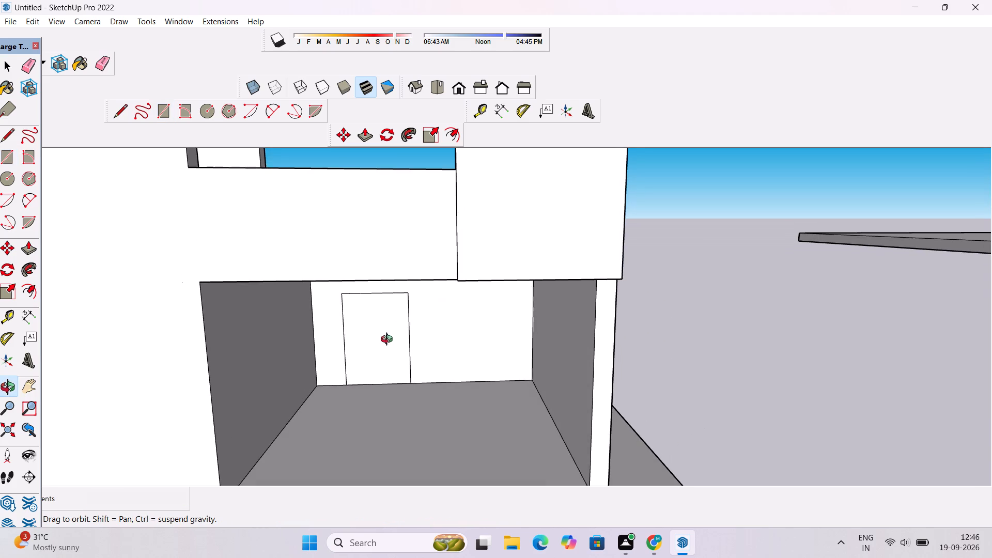
{"action": "left_click_drag", "start_coordinate": [350, 337], "coordinate": [358, 317]}
{"action": "left_click_drag", "start_coordinate": [380, 350], "coordinate": [371, 352]}
{"action": "scroll", "coordinate": [368, 349], "scroll_direction": "down", "scroll_amount": 3}
{"action": "left_click_drag", "start_coordinate": [358, 353], "coordinate": [365, 335], "text": "shift"}
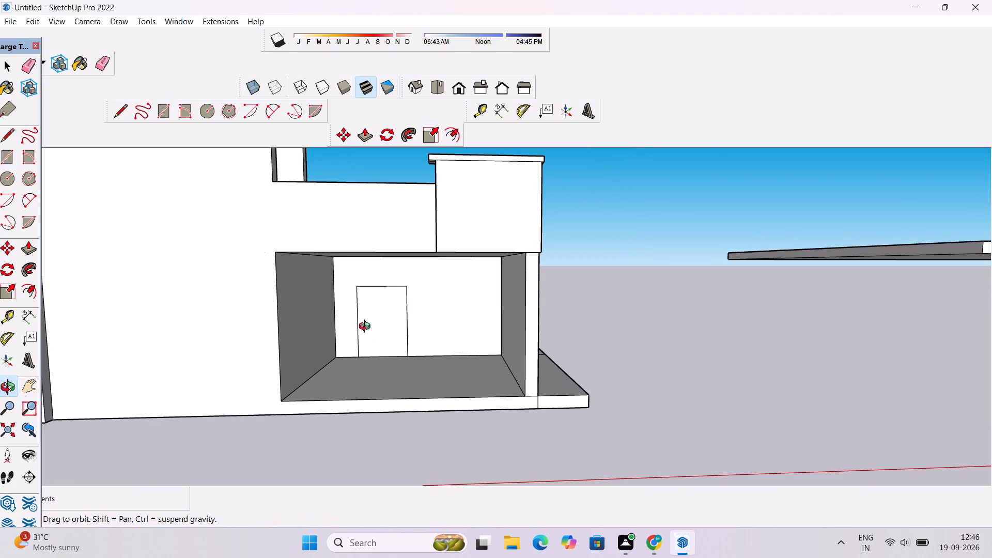
{"action": "scroll", "coordinate": [365, 322], "scroll_direction": "up", "scroll_amount": 3}
{"action": "left_click_drag", "start_coordinate": [363, 338], "coordinate": [396, 314], "text": "shift"}
{"action": "scroll", "coordinate": [396, 314], "scroll_direction": "up", "scroll_amount": 5}
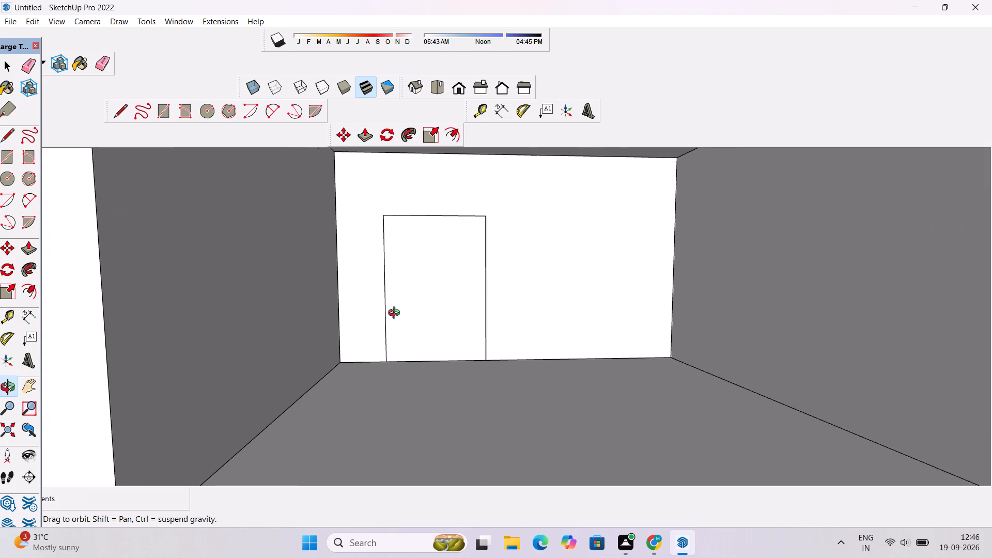
{"action": "scroll", "coordinate": [396, 314], "scroll_direction": "up", "scroll_amount": 3}
{"action": "left_click_drag", "start_coordinate": [397, 313], "coordinate": [380, 325], "text": "shift"}
{"action": "scroll", "coordinate": [380, 325], "scroll_direction": "down", "scroll_amount": 3}
{"action": "left_click_drag", "start_coordinate": [403, 318], "coordinate": [392, 323], "text": "shift"}
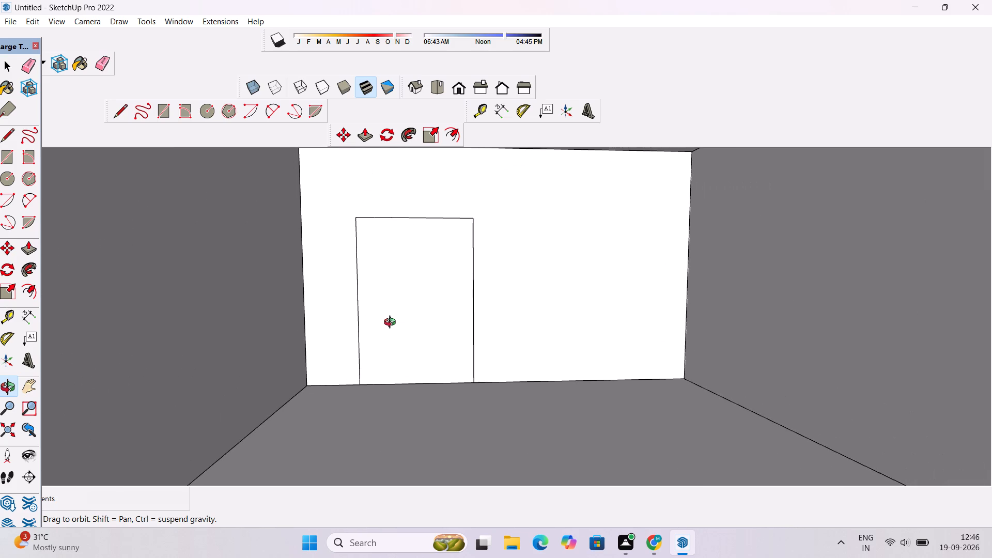
{"action": "type", "text": "of"}
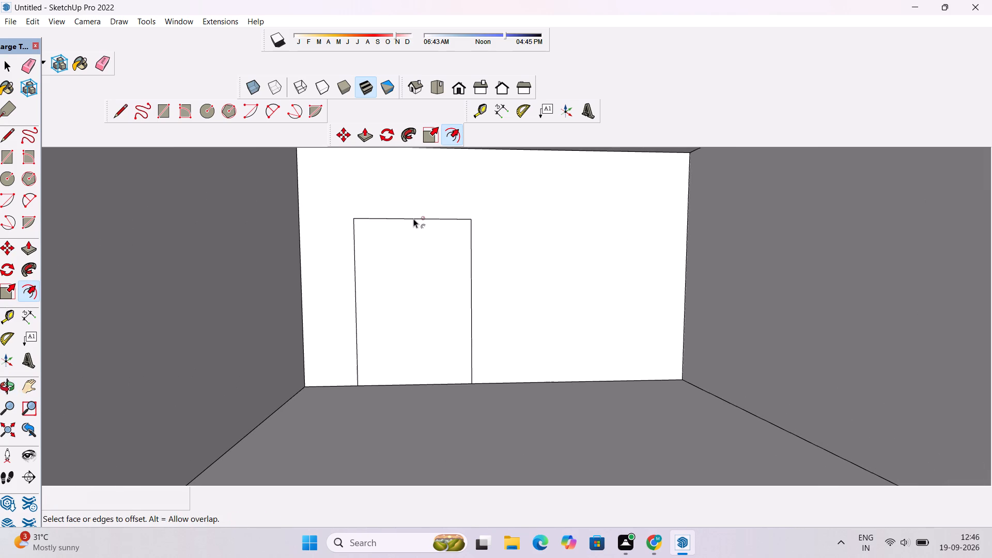
{"action": "left_click", "coordinate": [406, 224]}
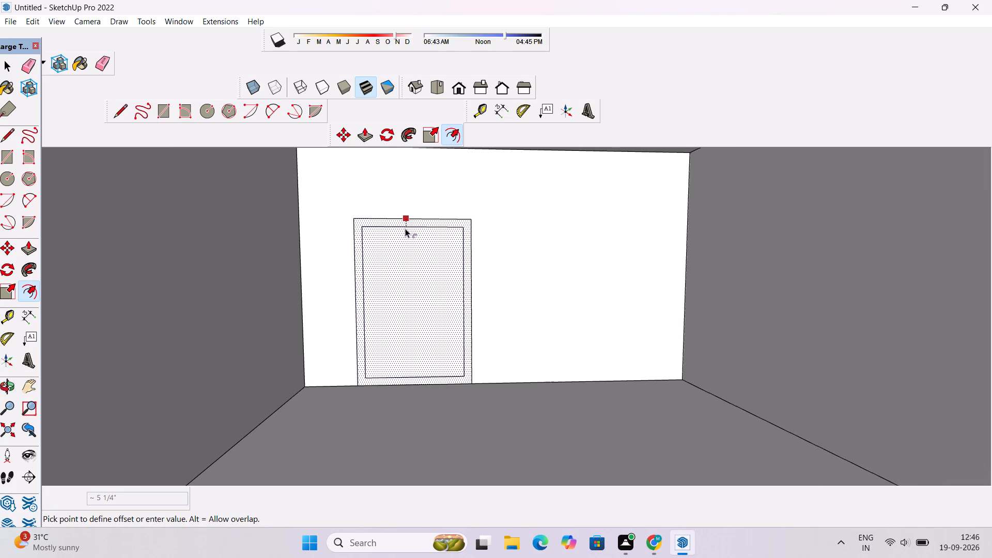
{"action": "left_click", "coordinate": [405, 228]}
{"action": "key", "text": "space"}
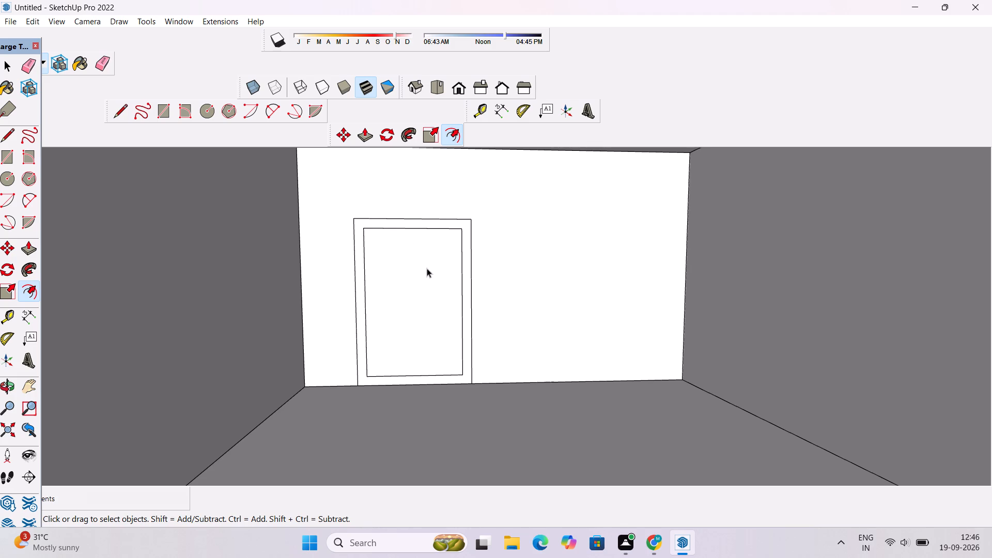
Start a line on the door outline in the corner room's back wall.
{"action": "scroll", "coordinate": [428, 270], "scroll_direction": "up", "scroll_amount": 2}
{"action": "key", "text": "l"}
{"action": "scroll", "coordinate": [428, 269], "scroll_direction": "down", "scroll_amount": 4}
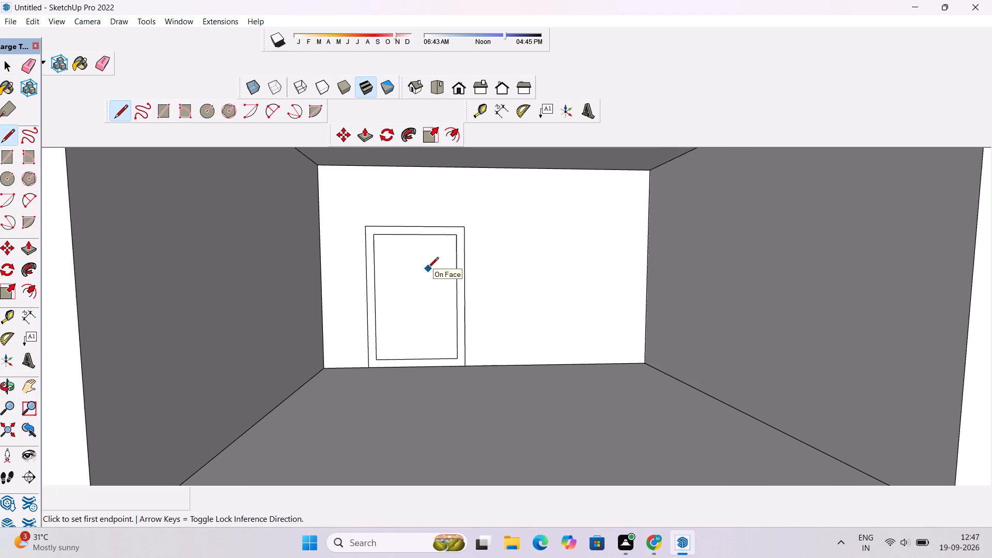
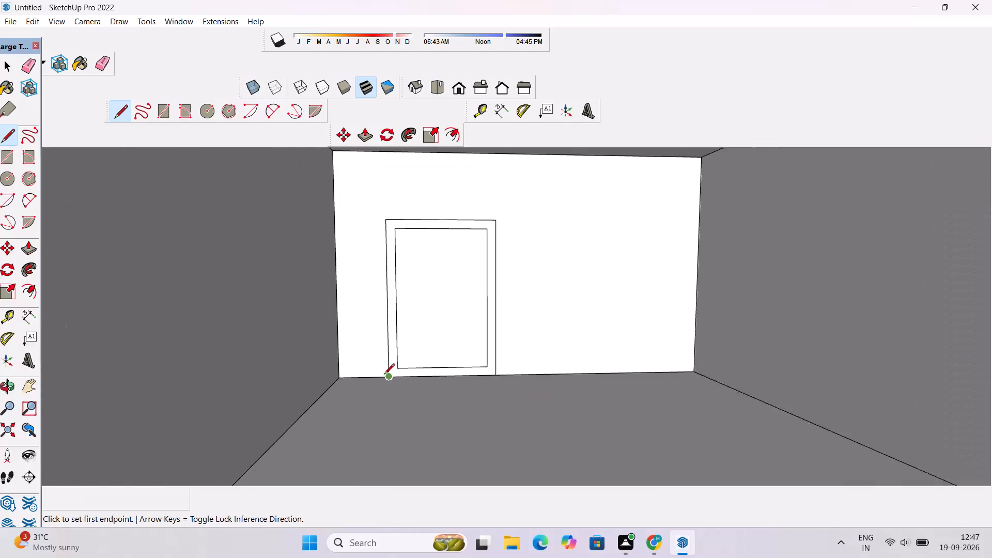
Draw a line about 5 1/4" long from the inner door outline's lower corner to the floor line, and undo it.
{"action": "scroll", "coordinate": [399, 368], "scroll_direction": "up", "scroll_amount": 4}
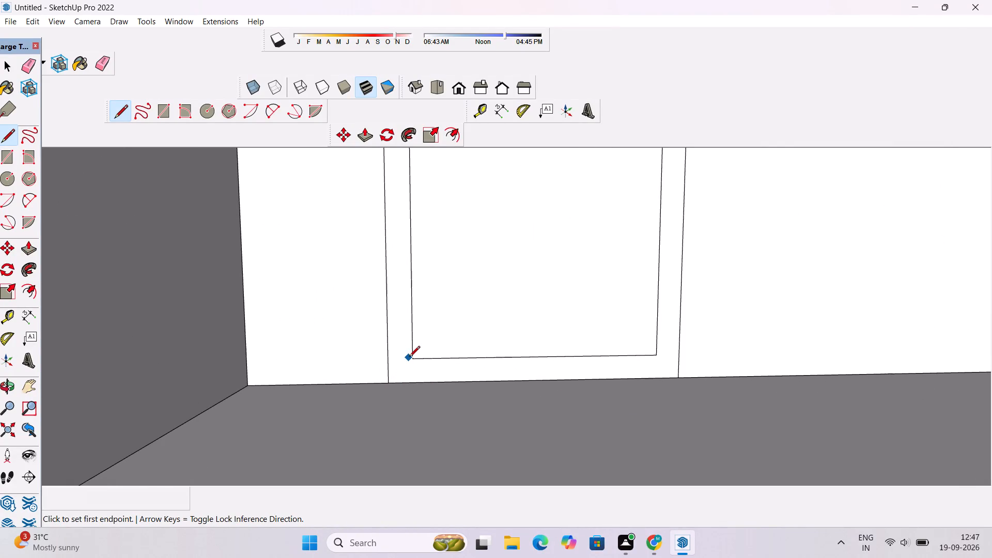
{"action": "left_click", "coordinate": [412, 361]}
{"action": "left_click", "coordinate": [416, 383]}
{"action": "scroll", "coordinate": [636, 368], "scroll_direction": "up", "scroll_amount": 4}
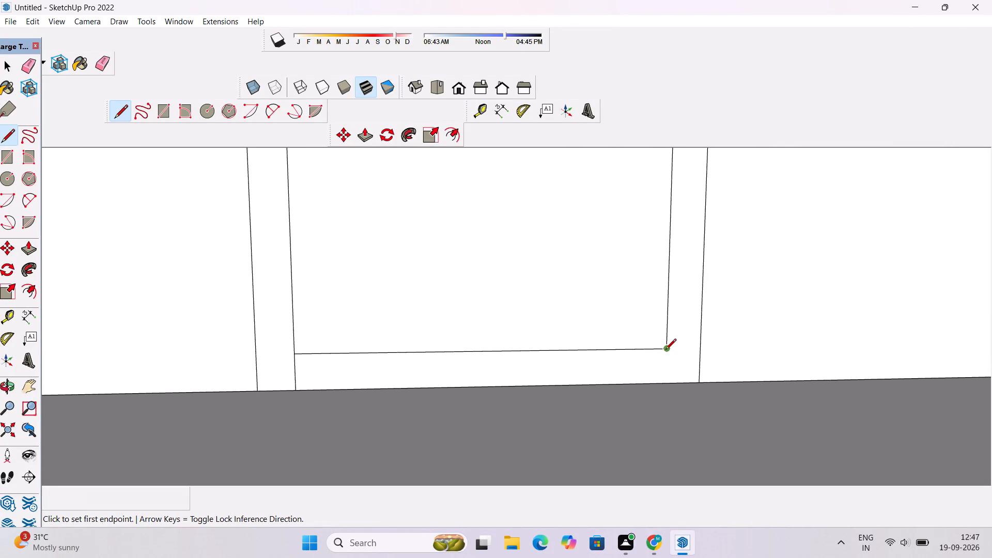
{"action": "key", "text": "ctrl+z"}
Move the inner door outline's bottom edge down about 5 1/4" onto the floor line.
{"action": "key", "text": "m"}
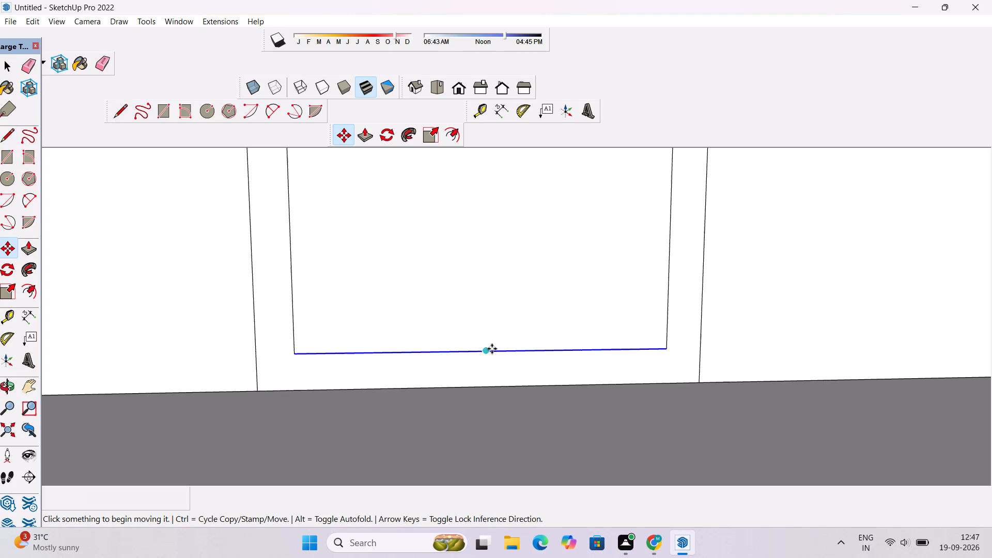
{"action": "left_click", "coordinate": [491, 349]}
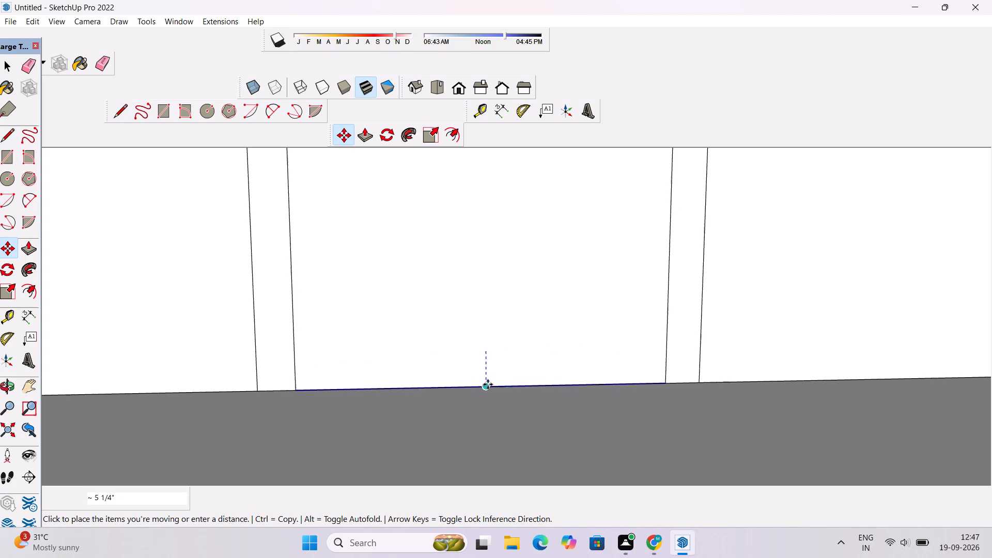
{"action": "left_click", "coordinate": [488, 385]}
{"action": "key", "text": "space"}
{"action": "scroll", "coordinate": [488, 385], "scroll_direction": "down", "scroll_amount": 13}
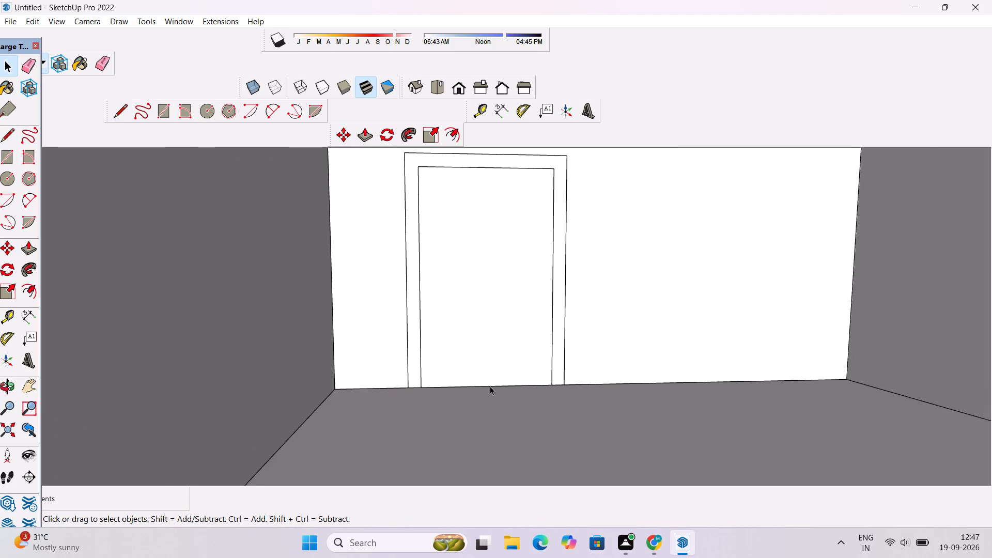
{"action": "scroll", "coordinate": [490, 386], "scroll_direction": "down", "scroll_amount": 2}
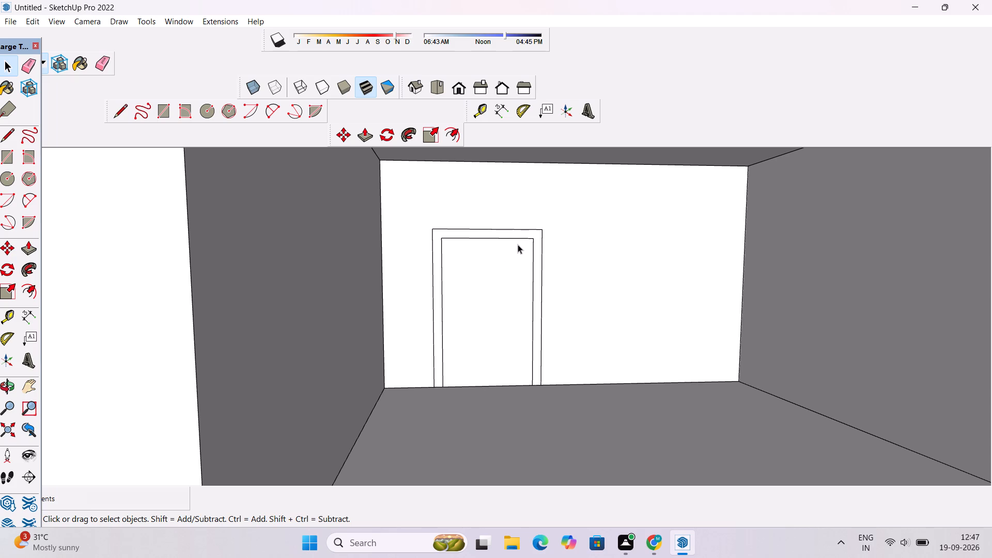
Push the door panel inside the frame 1" into the wall, and push it in by another 1".
{"action": "scroll", "coordinate": [518, 244], "scroll_direction": "up", "scroll_amount": 1}
{"action": "left_click", "coordinate": [503, 273]}
{"action": "type", "text": "op"}
{"action": "left_click", "coordinate": [503, 273]}
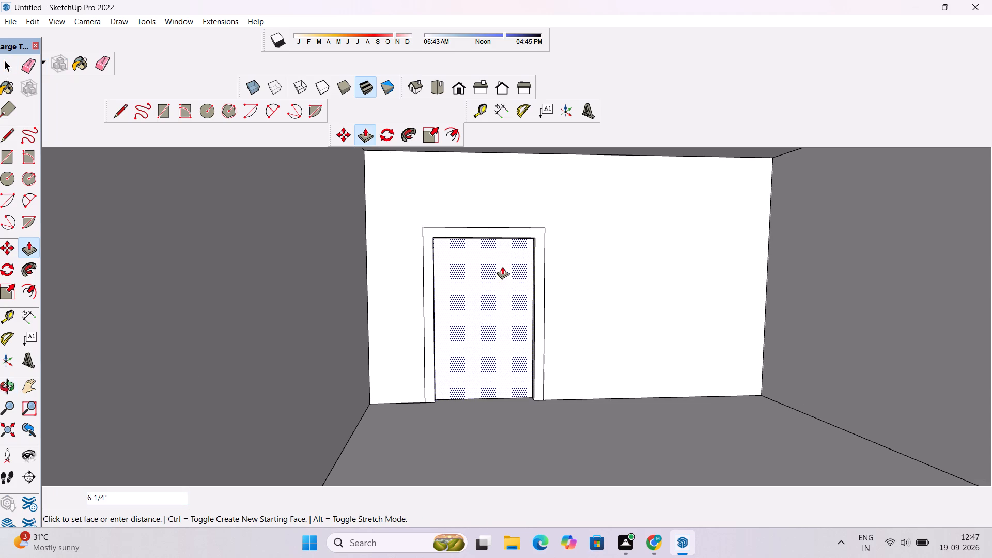
{"action": "type", "text": "1\""}
{"action": "key", "text": "Return"}
{"action": "left_click", "coordinate": [496, 316]}
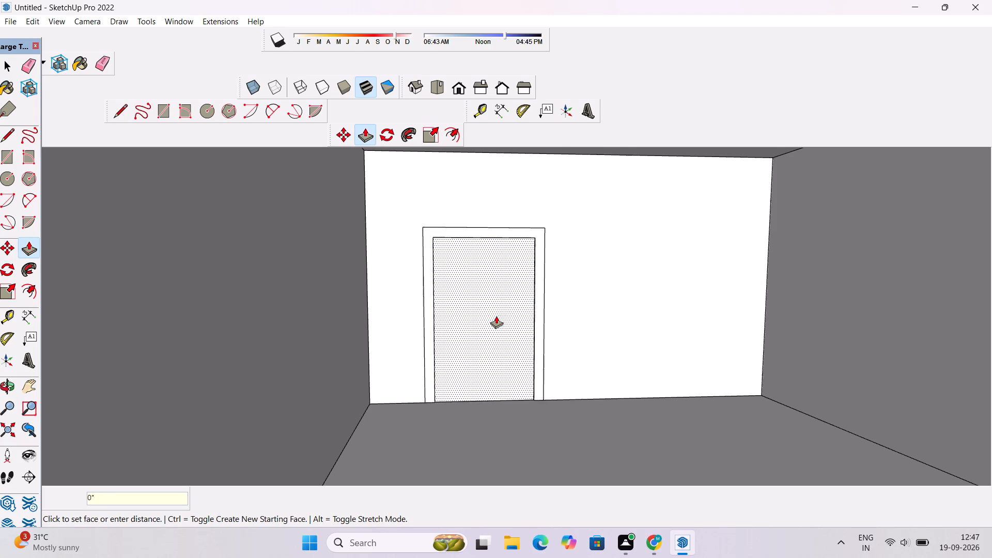
{"action": "type", "text": "1\""}
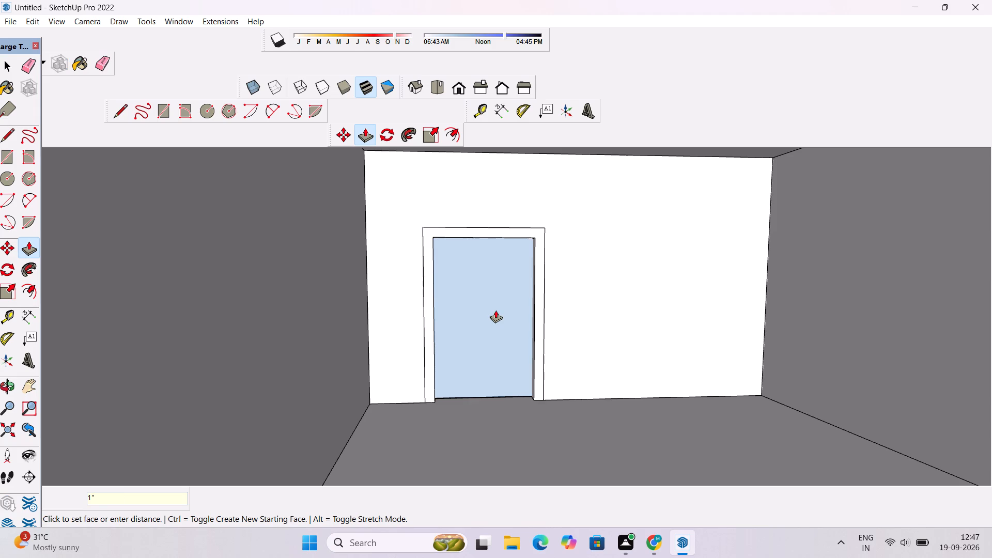
{"action": "key", "text": "Return"}
Examine the recessed door and its frame within the corner room, up close and from outside the house.
{"action": "key", "text": "o"}
{"action": "scroll", "coordinate": [518, 354], "scroll_direction": "down", "scroll_amount": 4}
{"action": "left_click_drag", "start_coordinate": [496, 358], "coordinate": [522, 398]}
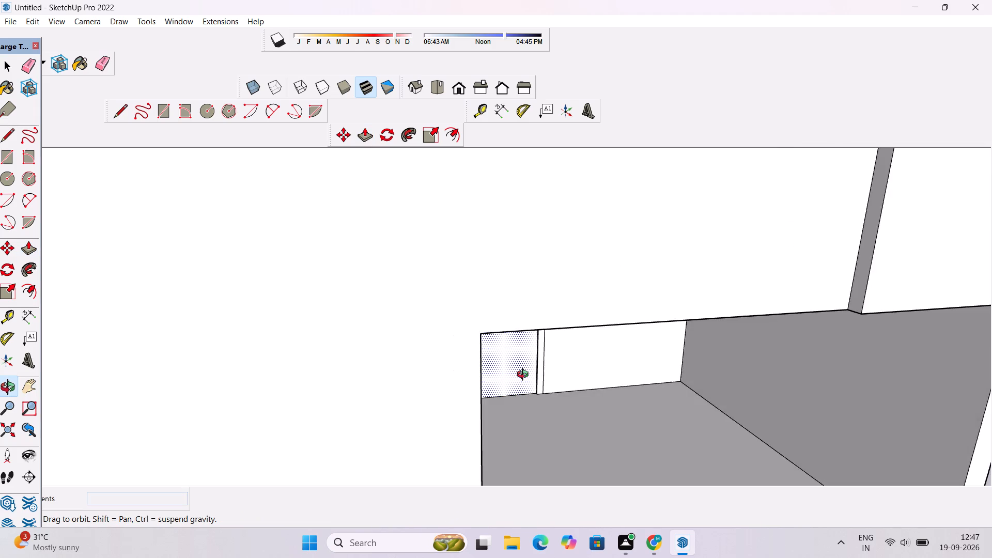
{"action": "scroll", "coordinate": [525, 376], "scroll_direction": "up", "scroll_amount": 8}
{"action": "left_click_drag", "start_coordinate": [637, 354], "coordinate": [620, 346]}
{"action": "left_click_drag", "start_coordinate": [624, 354], "coordinate": [595, 345]}
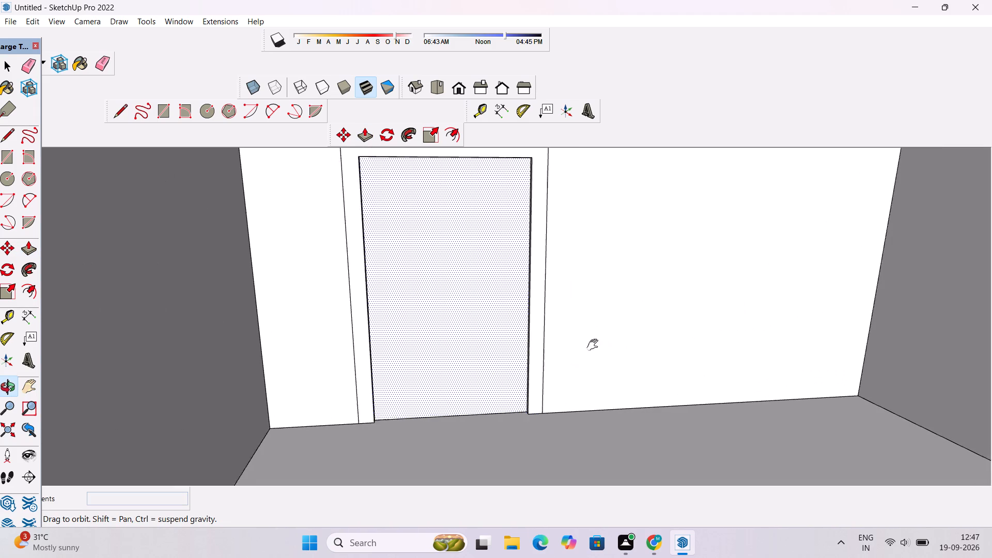
{"action": "left_click_drag", "start_coordinate": [595, 345], "coordinate": [554, 334]}
{"action": "scroll", "coordinate": [554, 334], "scroll_direction": "down", "scroll_amount": 6}
{"action": "left_click_drag", "start_coordinate": [572, 345], "coordinate": [548, 334]}
{"action": "scroll", "coordinate": [542, 335], "scroll_direction": "down", "scroll_amount": 2}
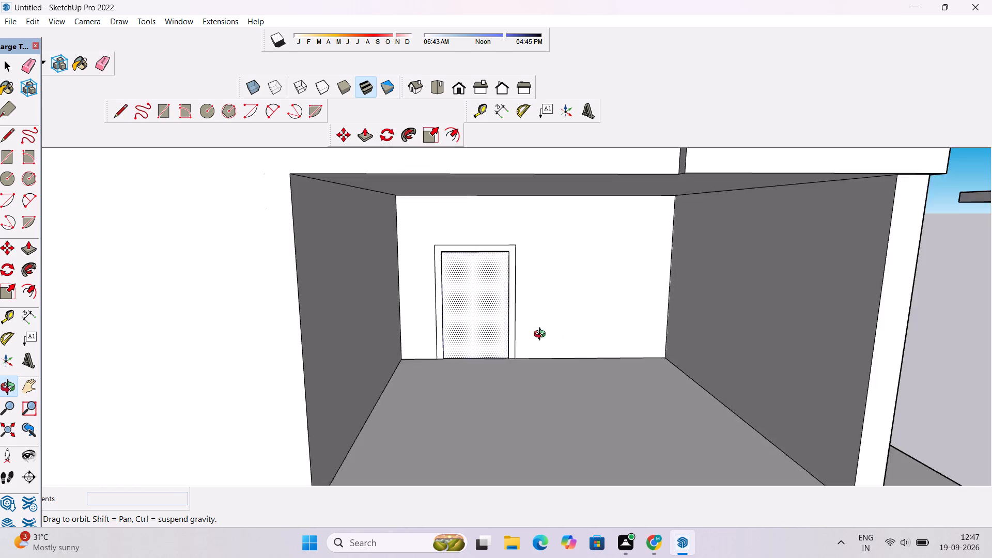
{"action": "scroll", "coordinate": [542, 335], "scroll_direction": "down", "scroll_amount": 7}
{"action": "left_click_drag", "start_coordinate": [556, 325], "coordinate": [501, 323], "text": "shift"}
{"action": "scroll", "coordinate": [475, 332], "scroll_direction": "up", "scroll_amount": 4}
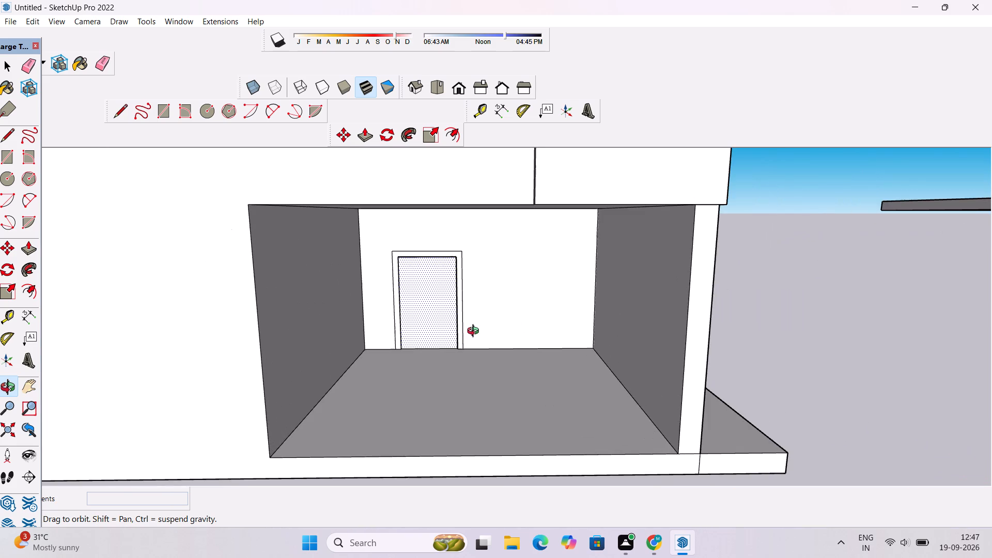
{"action": "left_click_drag", "start_coordinate": [475, 332], "coordinate": [478, 312]}
{"action": "left_click_drag", "start_coordinate": [478, 311], "coordinate": [483, 321], "text": "shift"}
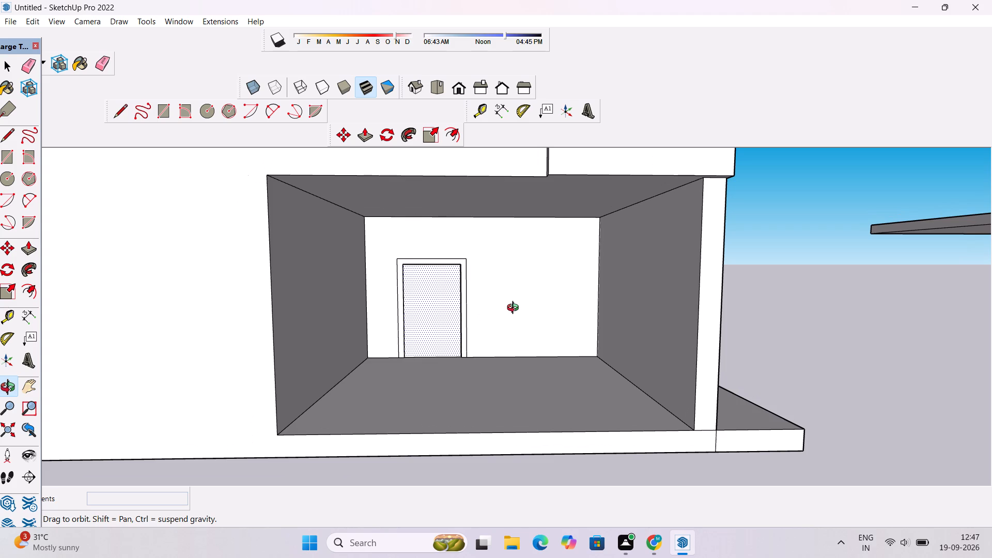
{"action": "left_click_drag", "start_coordinate": [517, 309], "coordinate": [517, 328]}
{"action": "left_click_drag", "start_coordinate": [517, 328], "coordinate": [463, 296]}
Draw an upright window rectangle about 2' 8" wide on the corner room's back wall, its top level with the door frame's top.
{"action": "left_click", "coordinate": [448, 315]}
{"action": "scroll", "coordinate": [448, 315], "scroll_direction": "up", "scroll_amount": 2}
{"action": "left_click_drag", "start_coordinate": [448, 315], "coordinate": [452, 333], "text": "shift"}
{"action": "scroll", "coordinate": [452, 333], "scroll_direction": "up", "scroll_amount": 2}
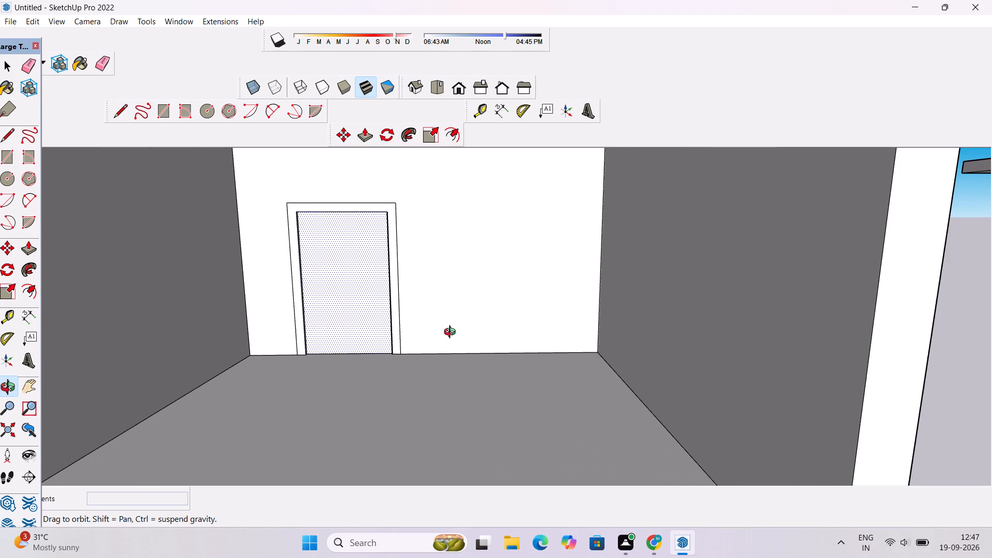
{"action": "key", "text": "r"}
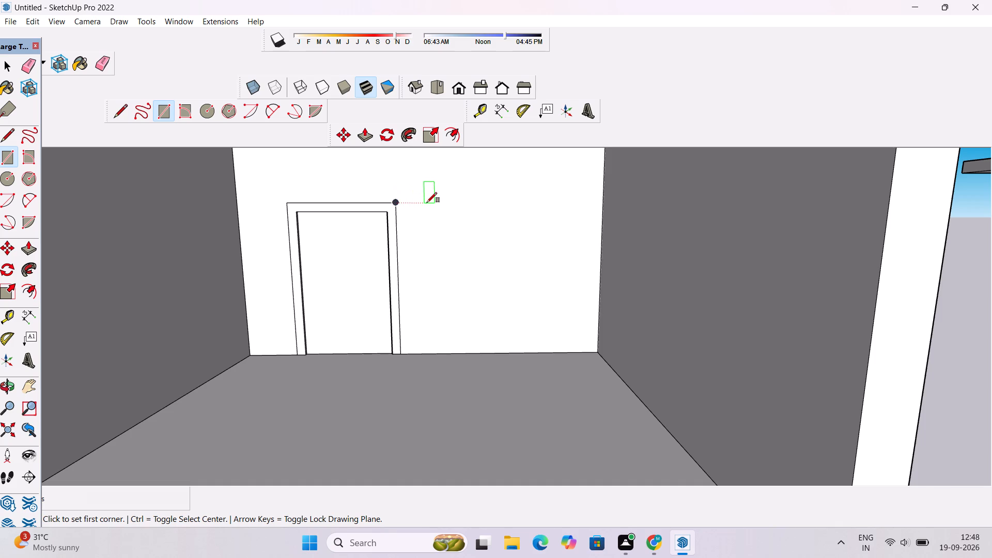
{"action": "left_click", "coordinate": [470, 203]}
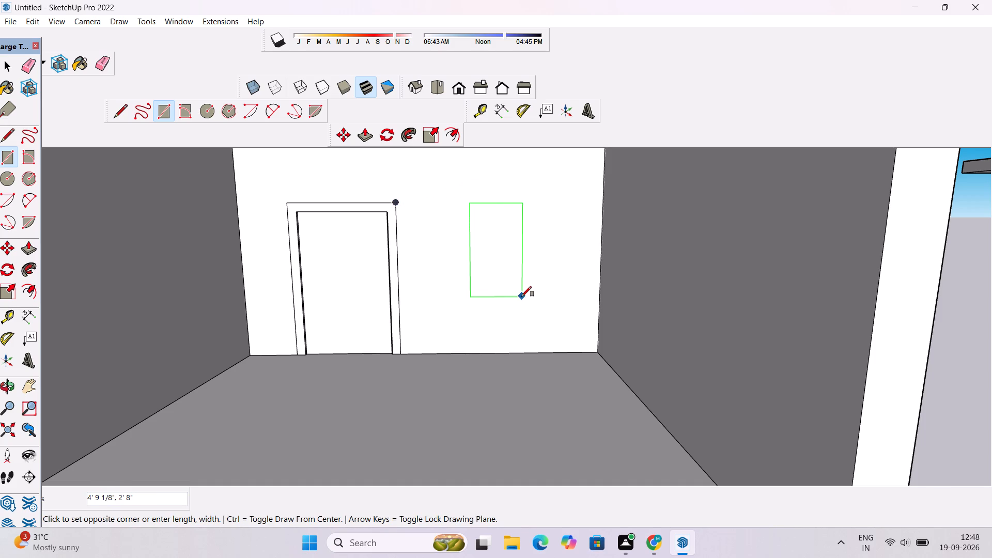
{"action": "left_click", "coordinate": [521, 307]}
{"action": "key", "text": "space"}
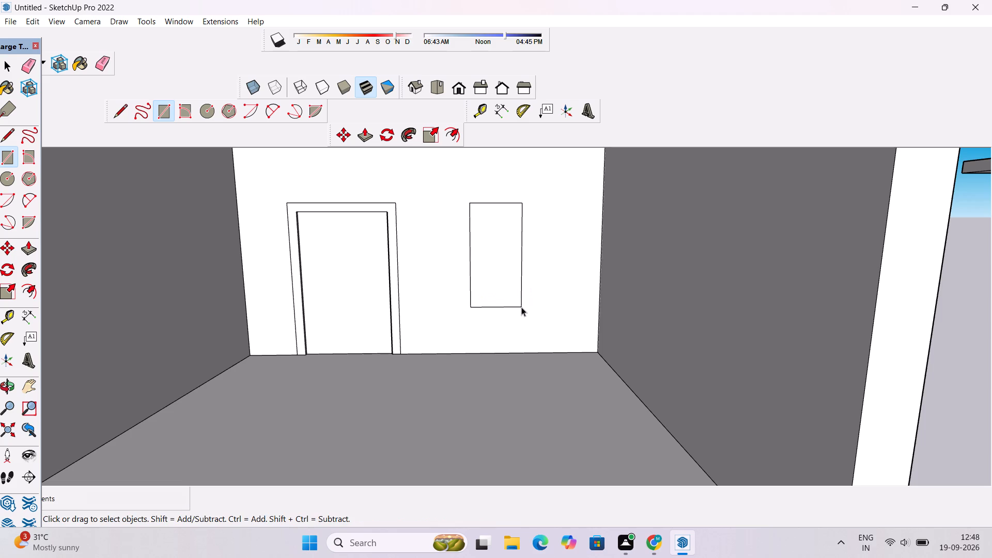
Offset the window rectangle's outline inward by about 4 7/16" to outline the window frame.
{"action": "type", "text": "of"}
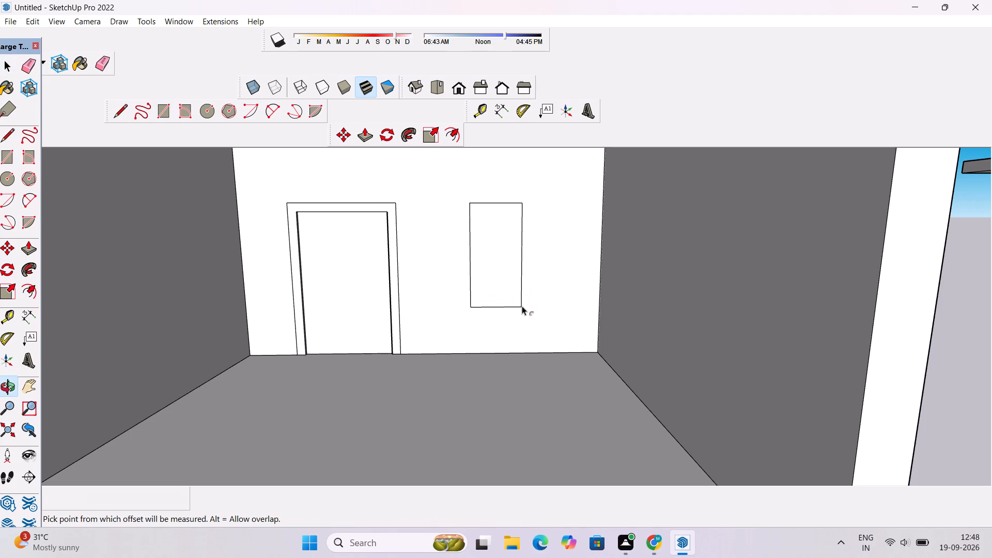
{"action": "left_click", "coordinate": [485, 209]}
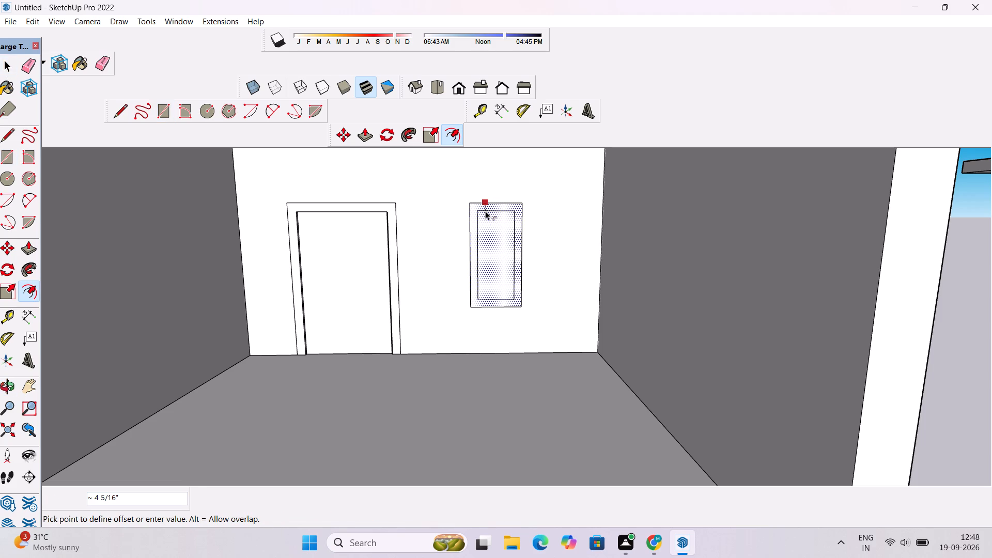
{"action": "scroll", "coordinate": [485, 211], "scroll_direction": "up", "scroll_amount": 6}
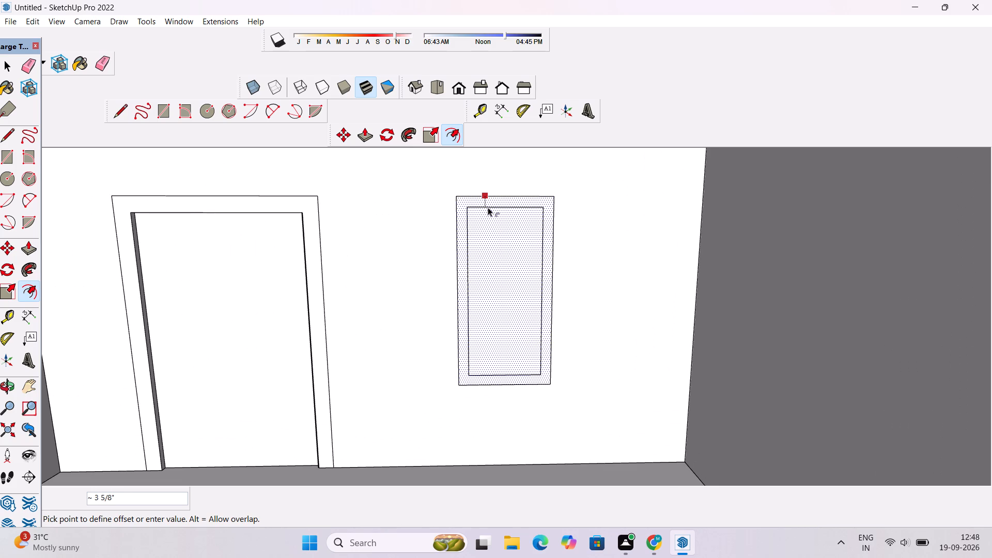
{"action": "left_click", "coordinate": [488, 210]}
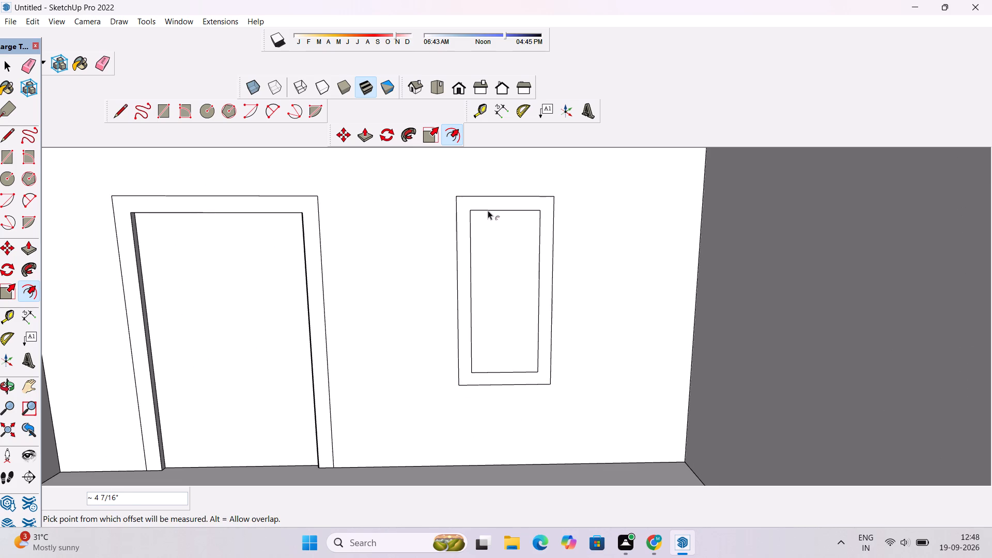
{"action": "key", "text": "space"}
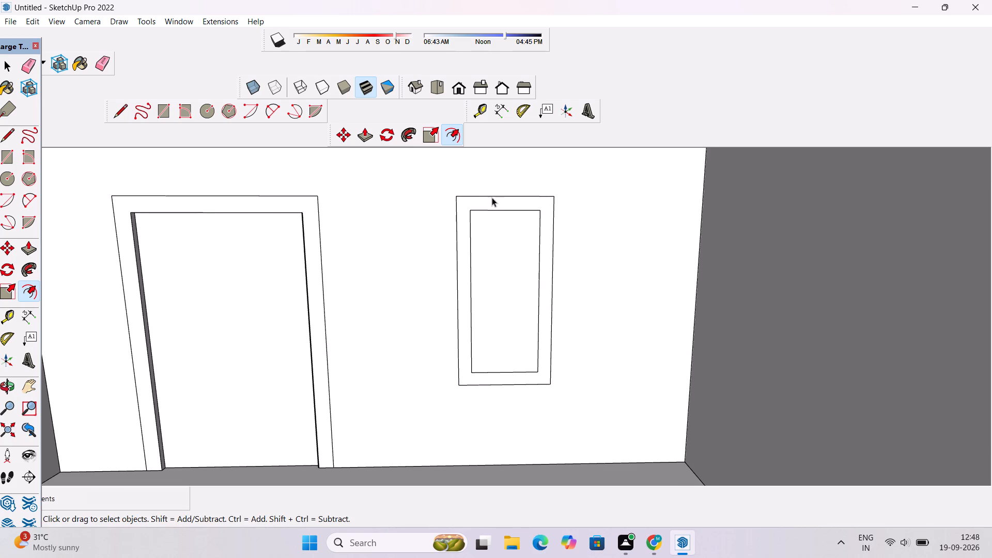
Push the window's inner panel 2" into the corner room's back wall.
{"action": "left_click", "coordinate": [493, 257]}
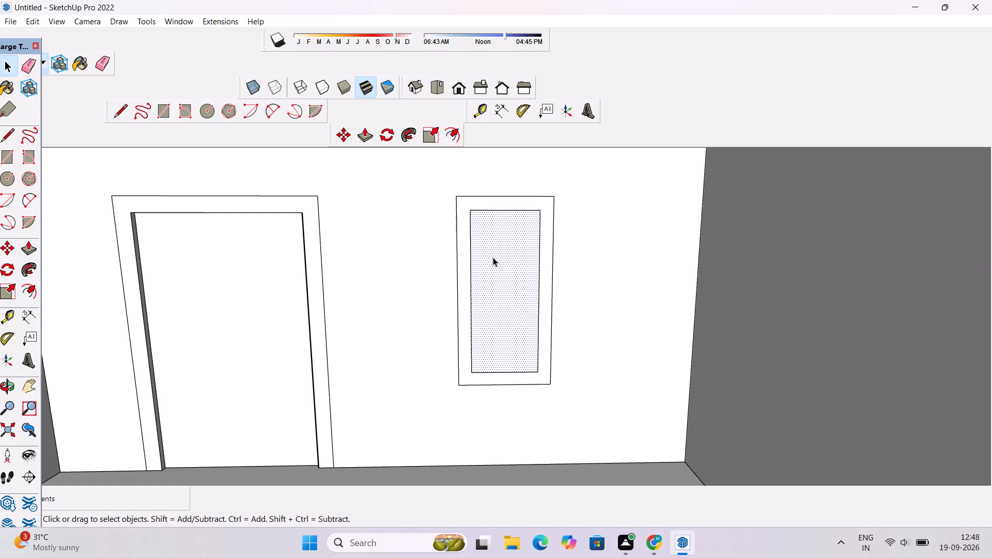
{"action": "key", "text": "p"}
{"action": "left_click", "coordinate": [493, 257]}
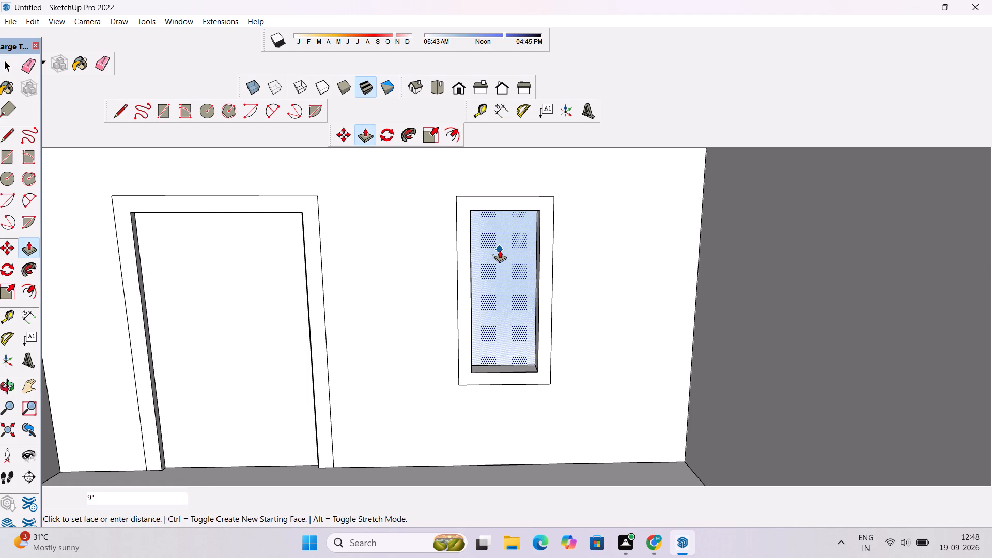
{"action": "type", "text": "2\""}
{"action": "key", "text": "Return"}
Examine the door and window on the corner room's back wall from outside the house.
{"action": "key", "text": "o"}
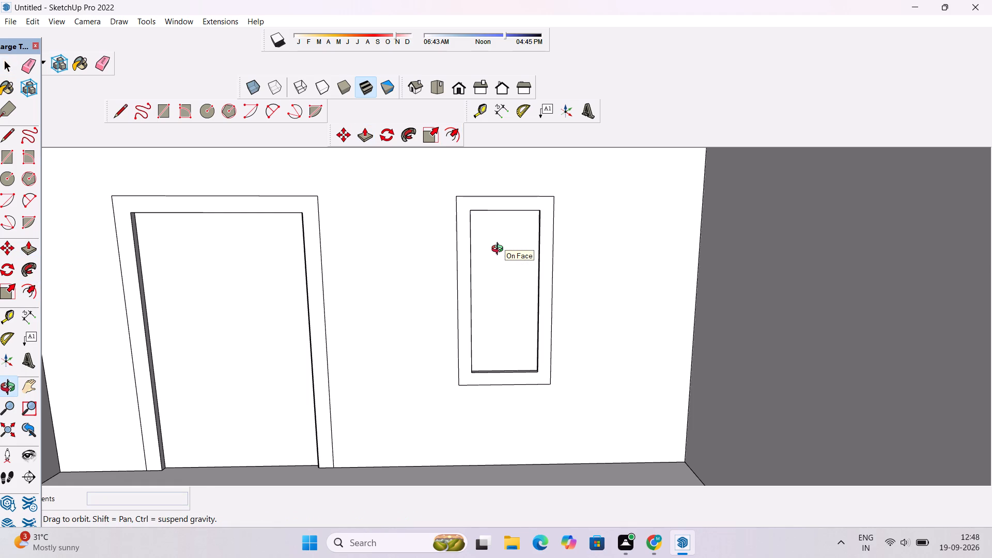
{"action": "scroll", "coordinate": [500, 251], "scroll_direction": "down", "scroll_amount": 7}
{"action": "left_click_drag", "start_coordinate": [471, 273], "coordinate": [586, 265]}
{"action": "scroll", "coordinate": [584, 258], "scroll_direction": "down", "scroll_amount": 4}
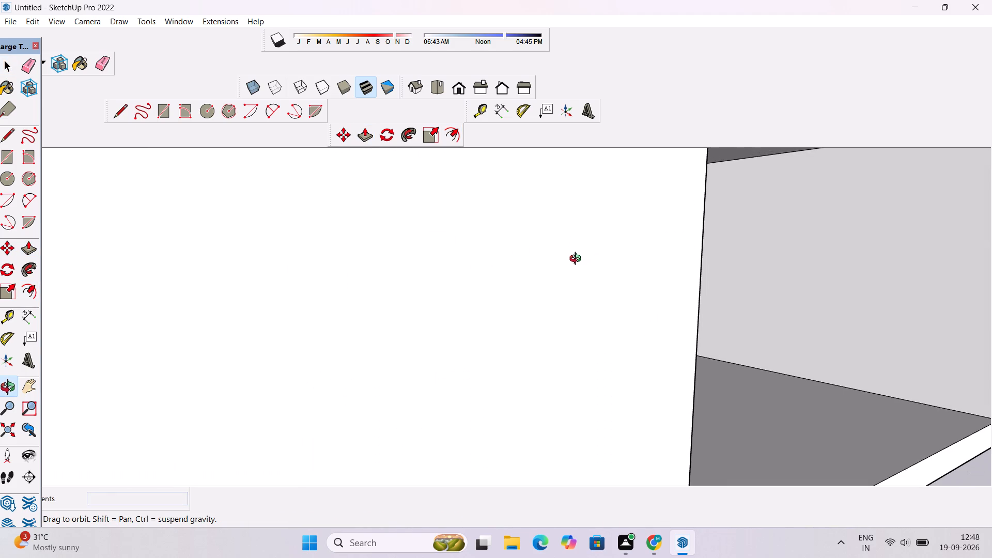
{"action": "scroll", "coordinate": [578, 260], "scroll_direction": "down", "scroll_amount": 5}
{"action": "left_click_drag", "start_coordinate": [725, 229], "coordinate": [656, 223]}
{"action": "scroll", "coordinate": [646, 225], "scroll_direction": "down", "scroll_amount": 2}
{"action": "left_click_drag", "start_coordinate": [632, 244], "coordinate": [594, 251]}
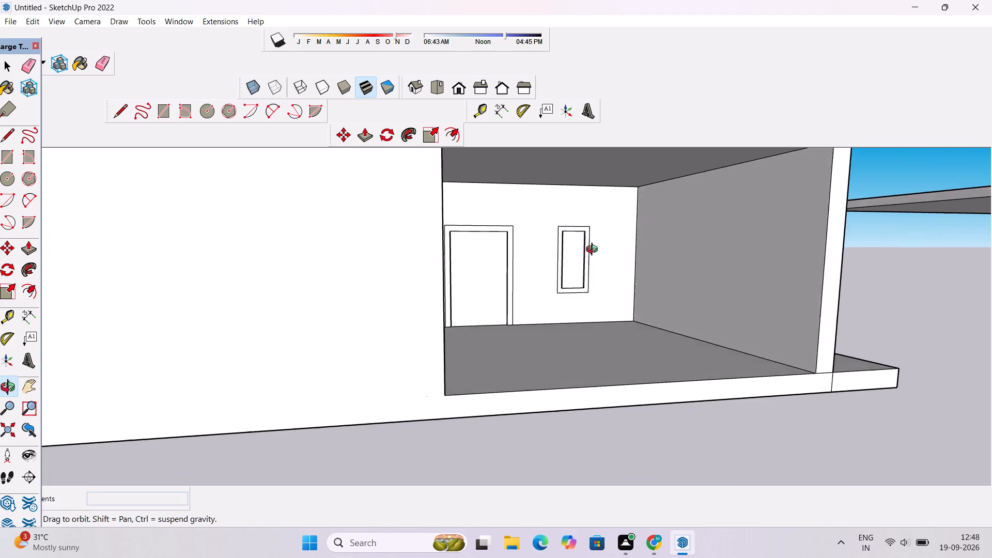
{"action": "left_click_drag", "start_coordinate": [594, 251], "coordinate": [581, 251]}
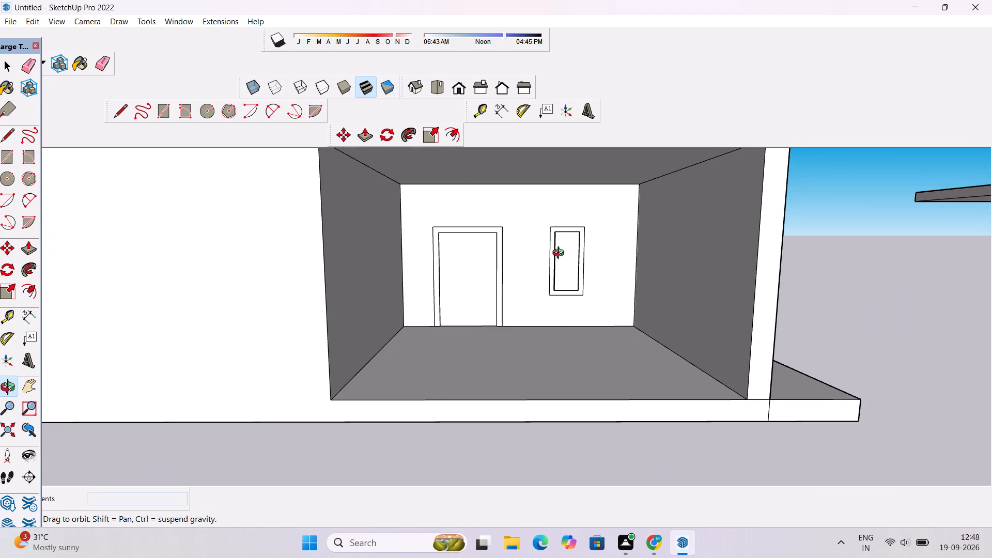
Erase the stray vertical edge on the slab's front face below the corner room's side wall.
{"action": "scroll", "coordinate": [561, 254], "scroll_direction": "down", "scroll_amount": 2}
{"action": "left_click_drag", "start_coordinate": [613, 312], "coordinate": [561, 277], "text": "shift"}
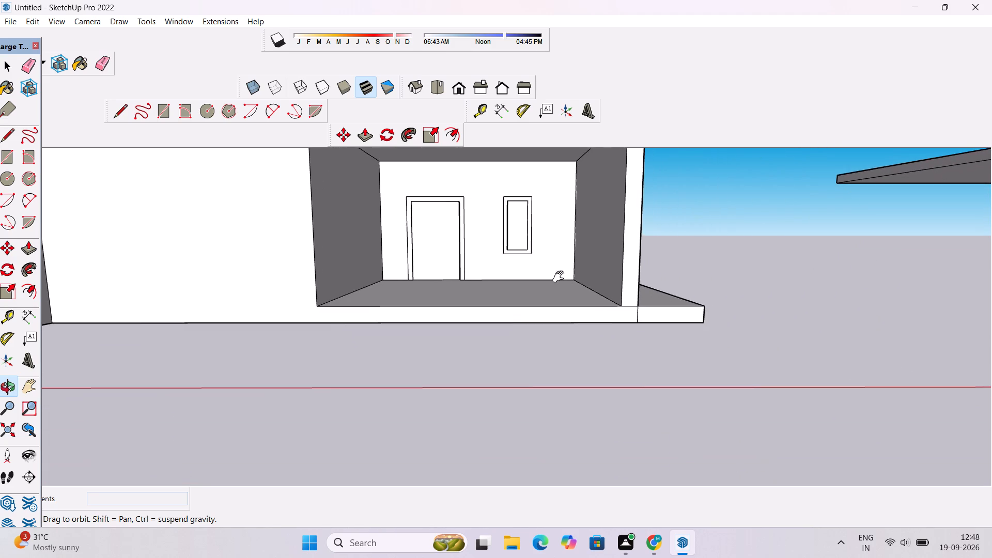
{"action": "left_click_drag", "start_coordinate": [561, 277], "coordinate": [564, 277], "text": "shift"}
{"action": "scroll", "coordinate": [634, 318], "scroll_direction": "up", "scroll_amount": 8}
{"action": "key", "text": "e"}
{"action": "left_click", "coordinate": [634, 315]}
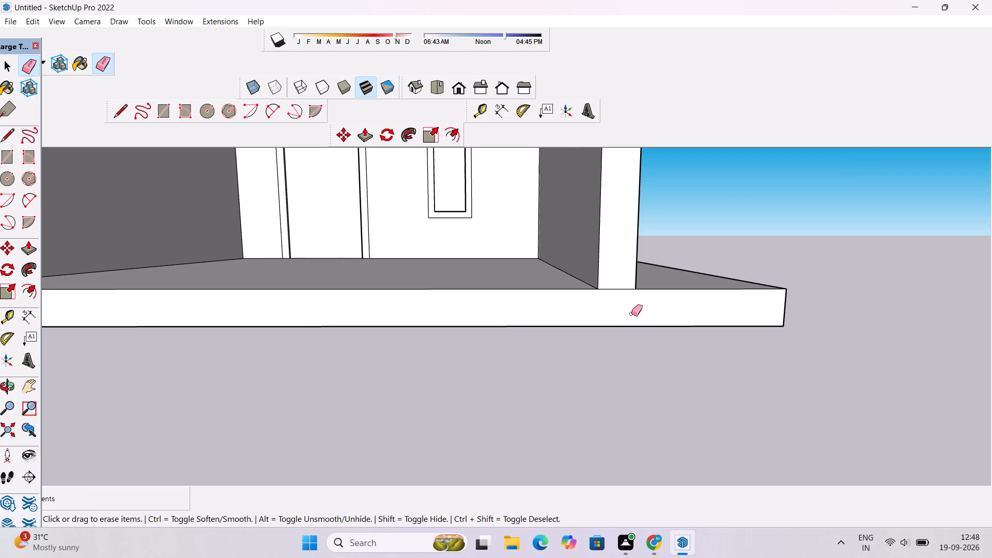
Examine the corner room from the outside and from below, up to its ceiling and the overhanging block above it.
{"action": "key", "text": "o"}
{"action": "scroll", "coordinate": [632, 300], "scroll_direction": "down", "scroll_amount": 10}
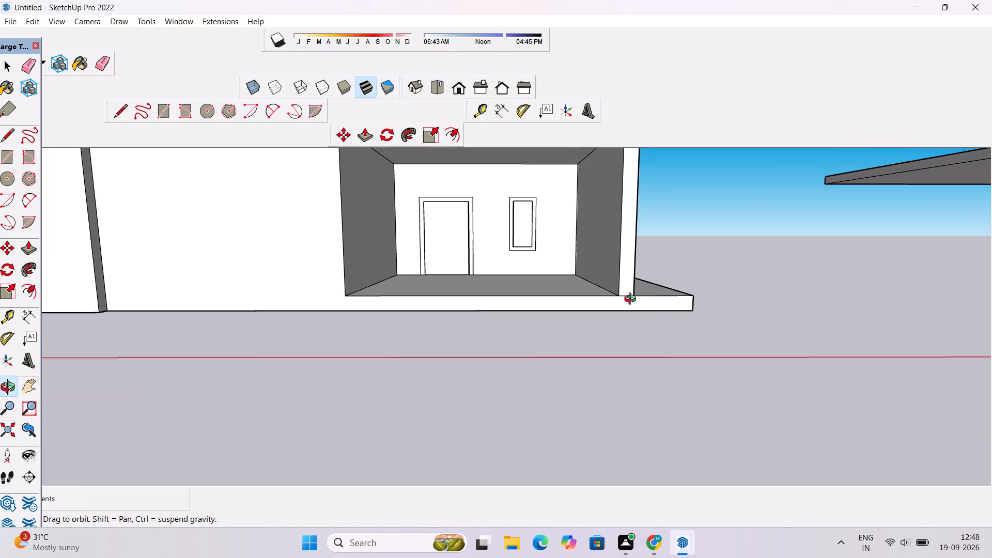
{"action": "left_click_drag", "start_coordinate": [665, 296], "coordinate": [641, 317]}
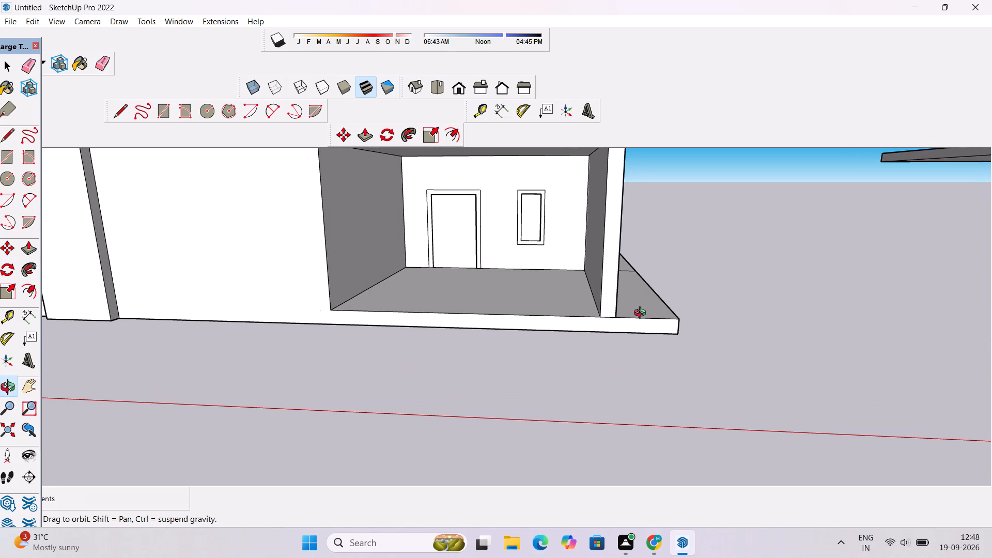
{"action": "scroll", "coordinate": [643, 290], "scroll_direction": "down", "scroll_amount": 3}
{"action": "left_click_drag", "start_coordinate": [637, 306], "coordinate": [633, 316]}
{"action": "scroll", "coordinate": [556, 318], "scroll_direction": "up", "scroll_amount": 2}
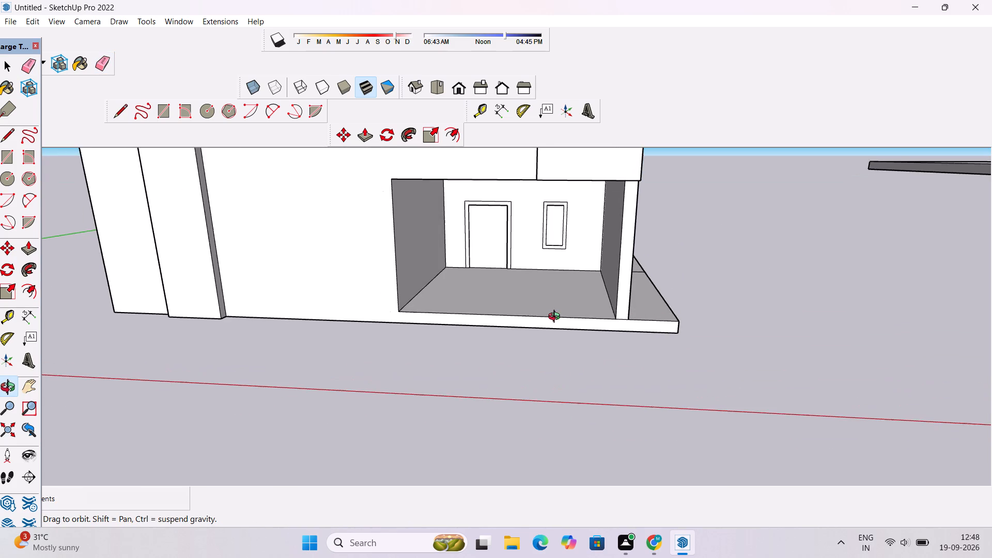
{"action": "left_click_drag", "start_coordinate": [549, 329], "coordinate": [587, 270]}
{"action": "left_click_drag", "start_coordinate": [587, 270], "coordinate": [617, 315], "text": "shift"}
{"action": "scroll", "coordinate": [618, 316], "scroll_direction": "down", "scroll_amount": 4}
{"action": "left_click_drag", "start_coordinate": [619, 316], "coordinate": [621, 350], "text": "shift"}
{"action": "left_click_drag", "start_coordinate": [612, 308], "coordinate": [598, 312]}
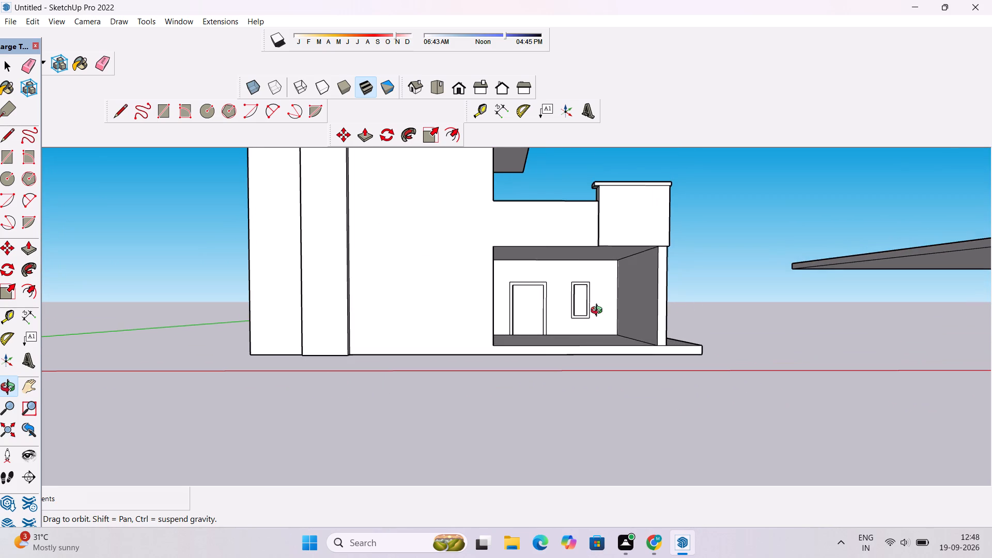
{"action": "left_click_drag", "start_coordinate": [577, 333], "coordinate": [576, 229]}
{"action": "left_click_drag", "start_coordinate": [576, 229], "coordinate": [573, 245], "text": "shift"}
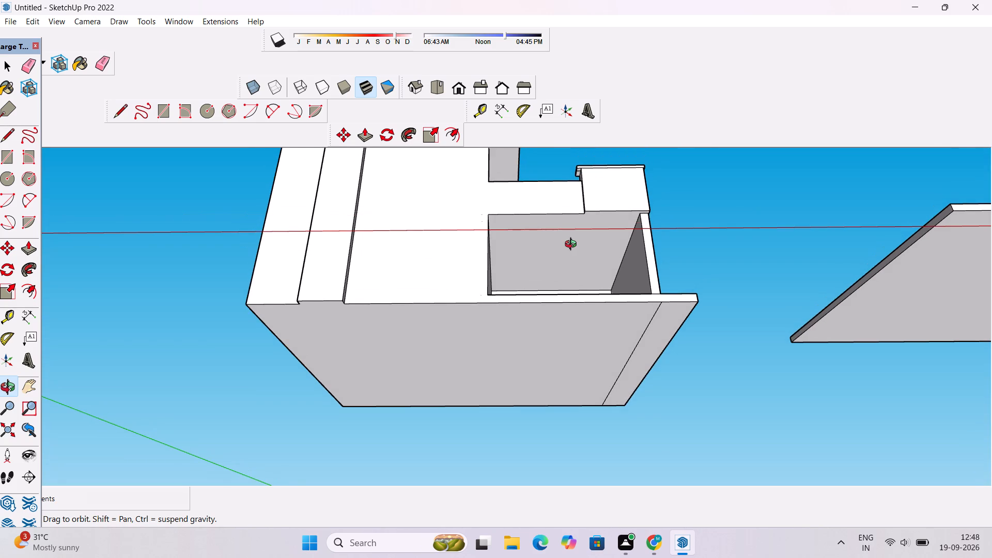
{"action": "scroll", "coordinate": [573, 245], "scroll_direction": "up", "scroll_amount": 4}
{"action": "left_click_drag", "start_coordinate": [563, 270], "coordinate": [557, 238]}
{"action": "left_click_drag", "start_coordinate": [557, 246], "coordinate": [557, 257]}
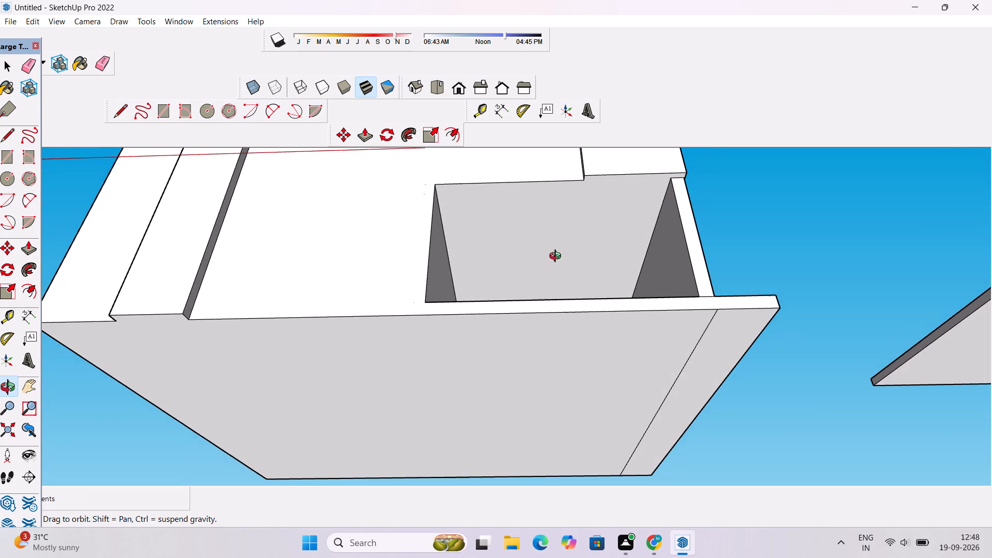
{"action": "scroll", "coordinate": [583, 197], "scroll_direction": "up", "scroll_amount": 4}
{"action": "left_click_drag", "start_coordinate": [583, 197], "coordinate": [581, 215], "text": "shift"}
{"action": "scroll", "coordinate": [580, 218], "scroll_direction": "up", "scroll_amount": 1, "text": "shift"}
{"action": "left_click_drag", "start_coordinate": [580, 218], "coordinate": [557, 242], "text": "shift"}
{"action": "scroll", "coordinate": [557, 242], "scroll_direction": "up", "scroll_amount": 3, "text": "shift"}
{"action": "scroll", "coordinate": [557, 242], "scroll_direction": "down", "scroll_amount": 2}
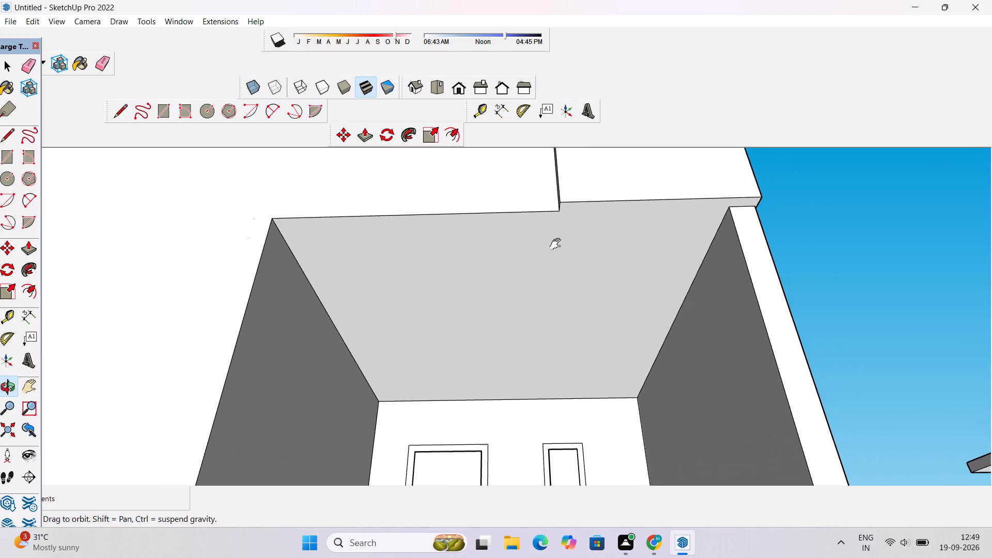
{"action": "left_click_drag", "start_coordinate": [564, 237], "coordinate": [564, 203], "text": "shift"}
{"action": "left_click_drag", "start_coordinate": [564, 203], "coordinate": [550, 221], "text": "shift"}
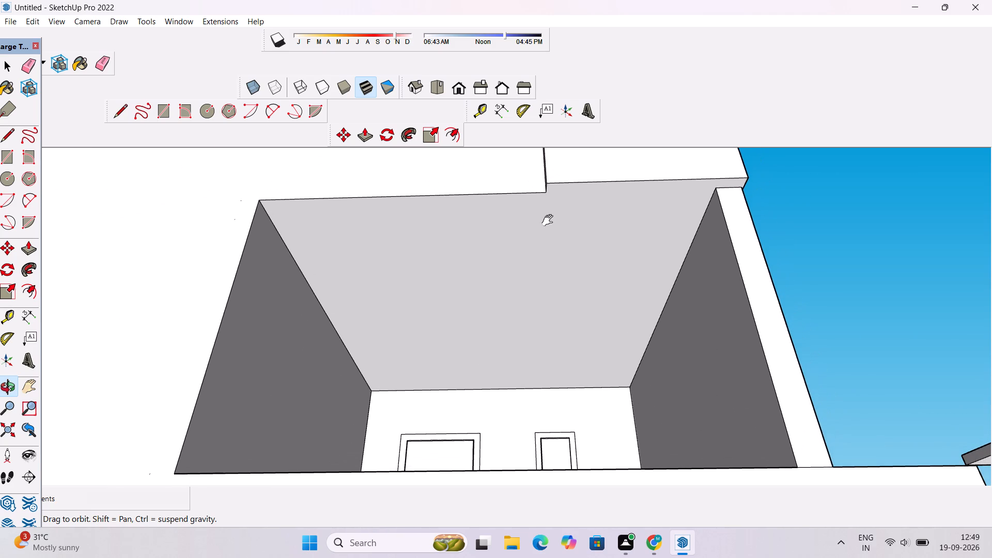
{"action": "scroll", "coordinate": [550, 221], "scroll_direction": "up", "scroll_amount": 1}
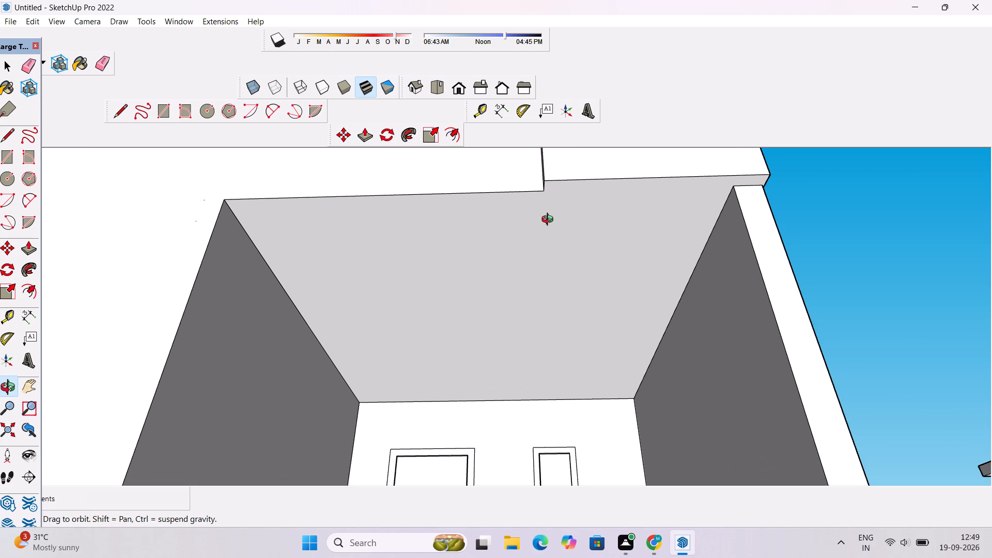
{"action": "left_click_drag", "start_coordinate": [562, 243], "coordinate": [564, 217]}
{"action": "left_click_drag", "start_coordinate": [564, 217], "coordinate": [554, 249], "text": "shift"}
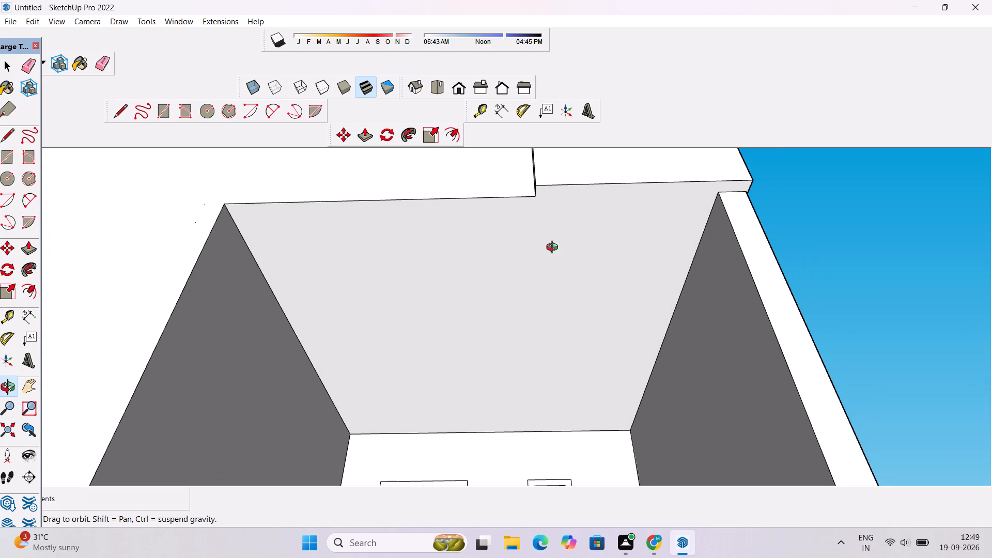
Draw a 6' 8" line along the ceiling's front edge to the outer side wall and delete the face covering the room's opening.
{"action": "key", "text": "l"}
{"action": "scroll", "coordinate": [554, 249], "scroll_direction": "down", "scroll_amount": 3}
{"action": "scroll", "coordinate": [546, 201], "scroll_direction": "up", "scroll_amount": 3}
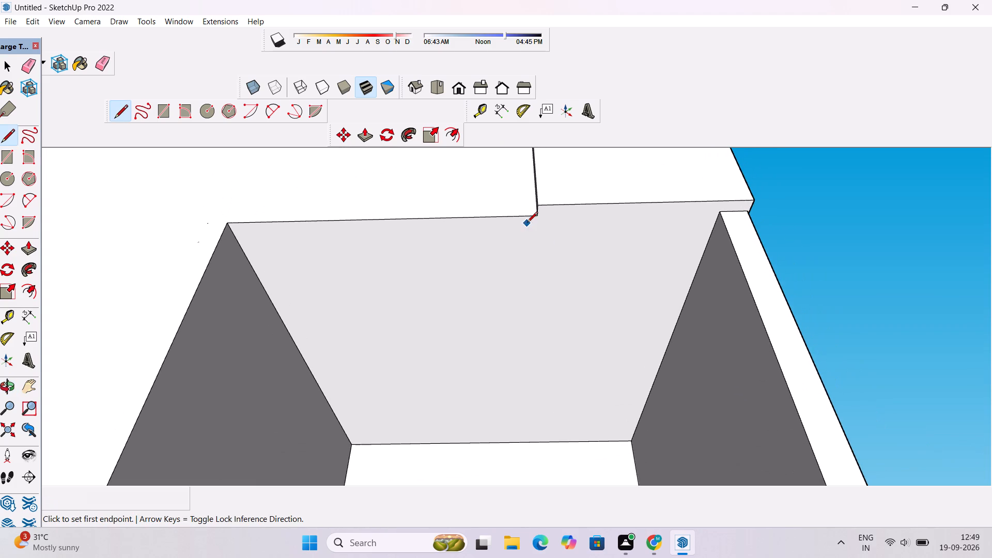
{"action": "left_click", "coordinate": [534, 216]}
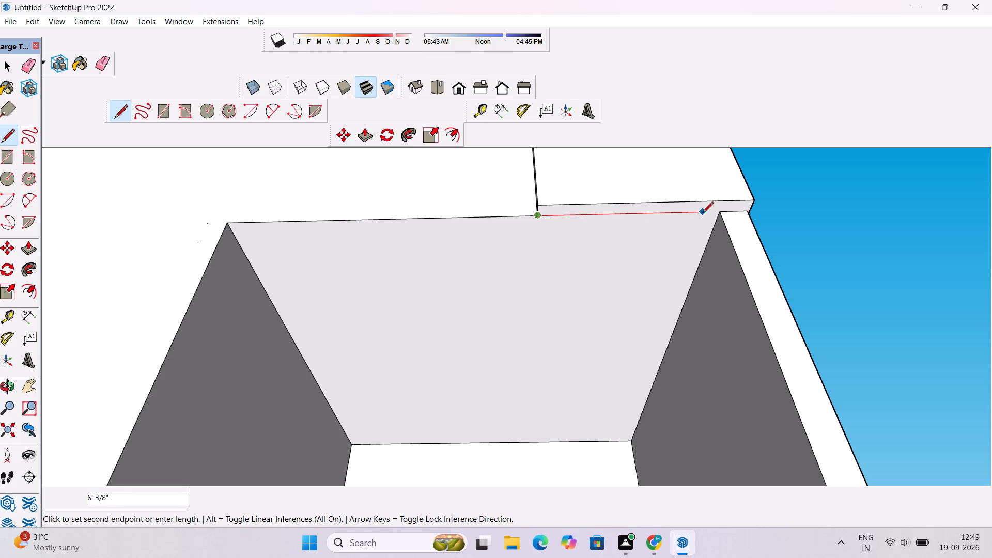
{"action": "left_click", "coordinate": [722, 216]}
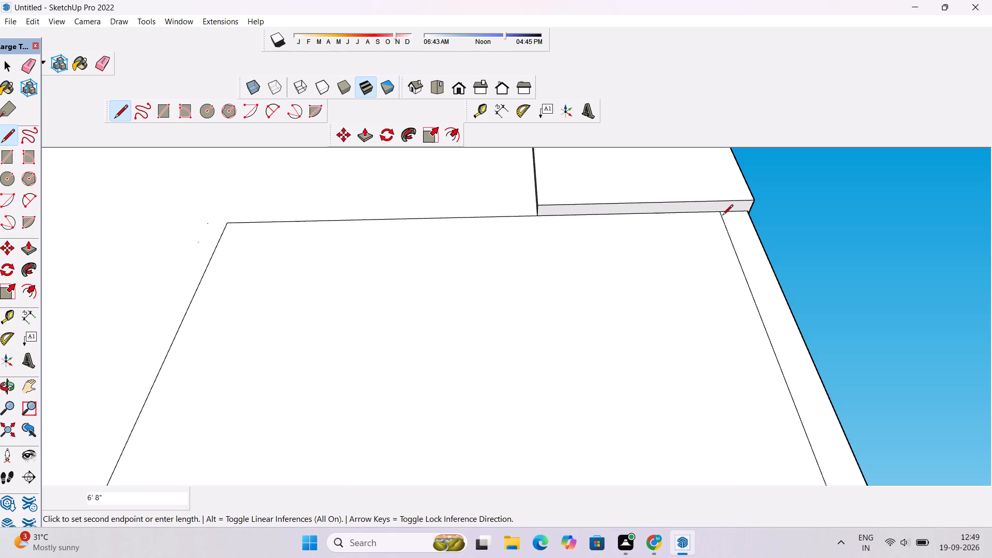
{"action": "key", "text": "space"}
{"action": "left_click", "coordinate": [609, 281]}
{"action": "key", "text": "Delete"}
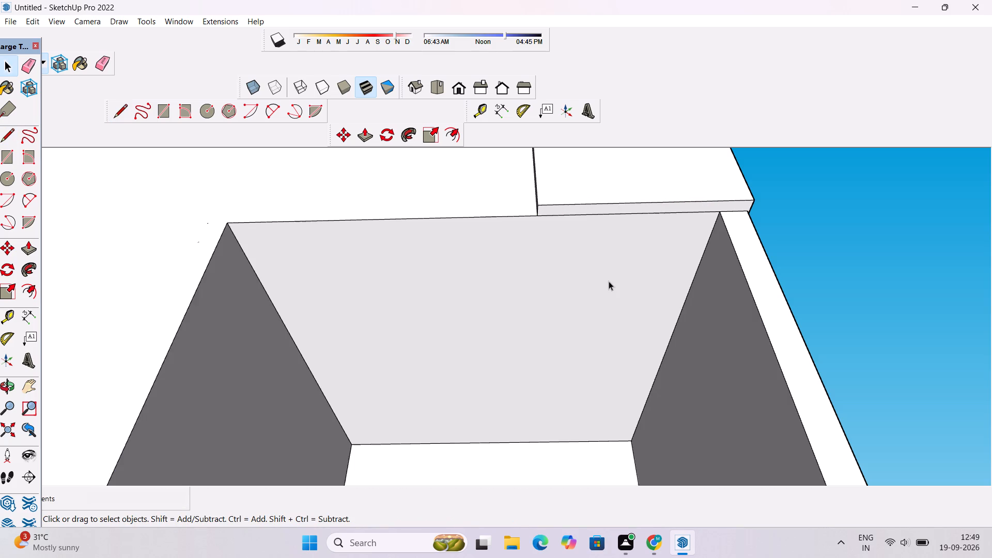
Place a guide on the corner room's ceiling 3' in from its edge along the inner side wall.
{"action": "key", "text": "o"}
{"action": "scroll", "coordinate": [604, 279], "scroll_direction": "down", "scroll_amount": 4}
{"action": "left_click_drag", "start_coordinate": [685, 251], "coordinate": [683, 260]}
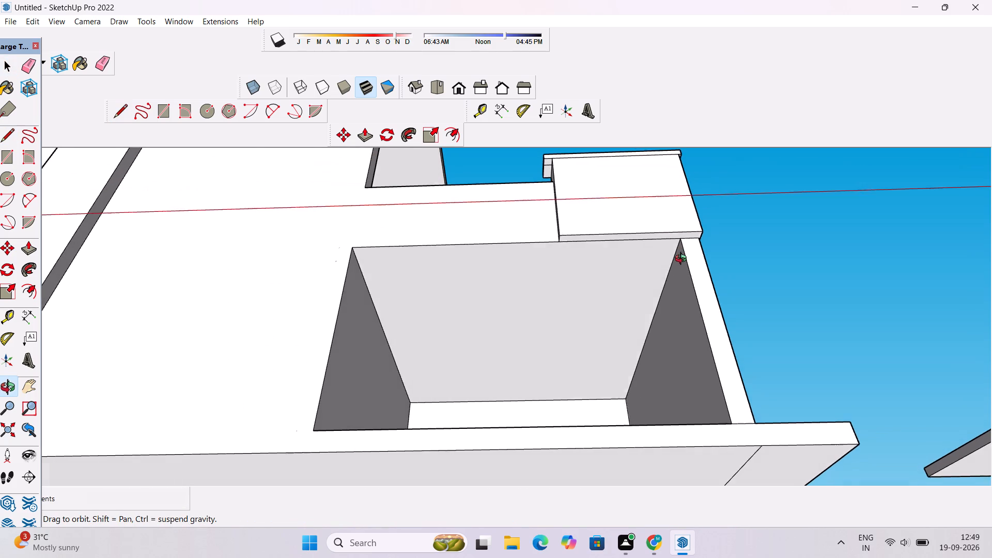
{"action": "left_click_drag", "start_coordinate": [683, 260], "coordinate": [683, 263]}
{"action": "scroll", "coordinate": [650, 274], "scroll_direction": "up", "scroll_amount": 1}
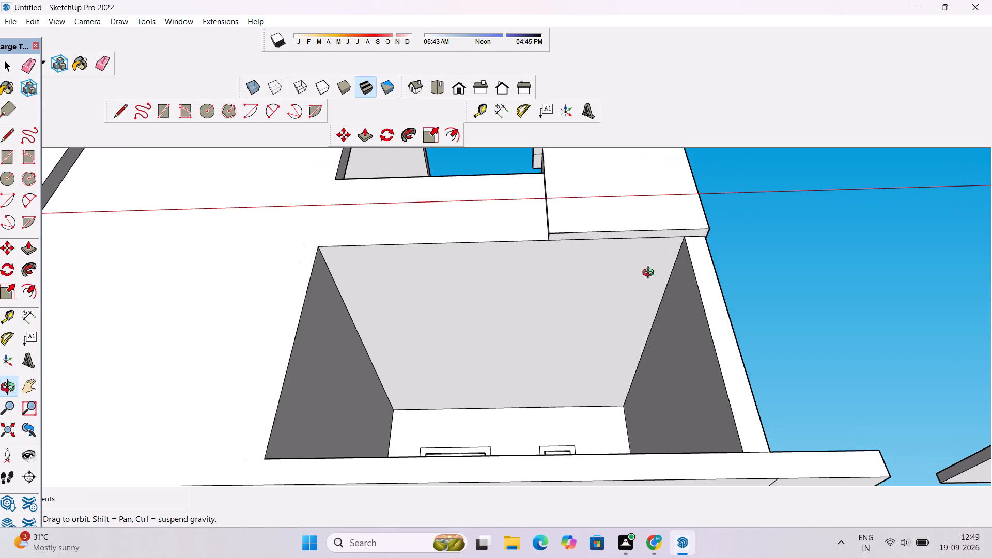
{"action": "left_click_drag", "start_coordinate": [644, 268], "coordinate": [644, 248], "text": "shift"}
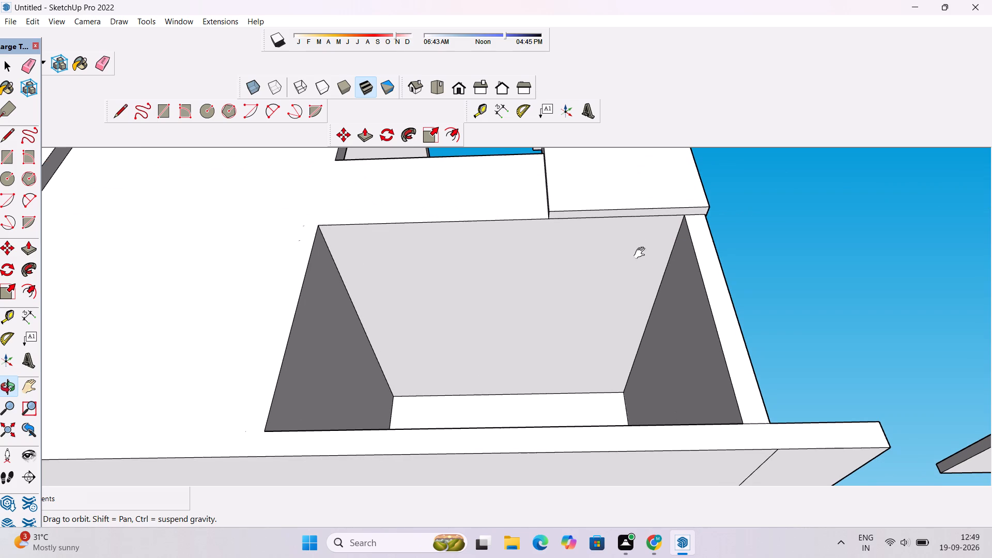
{"action": "left_click_drag", "start_coordinate": [638, 263], "coordinate": [634, 242], "text": "shift"}
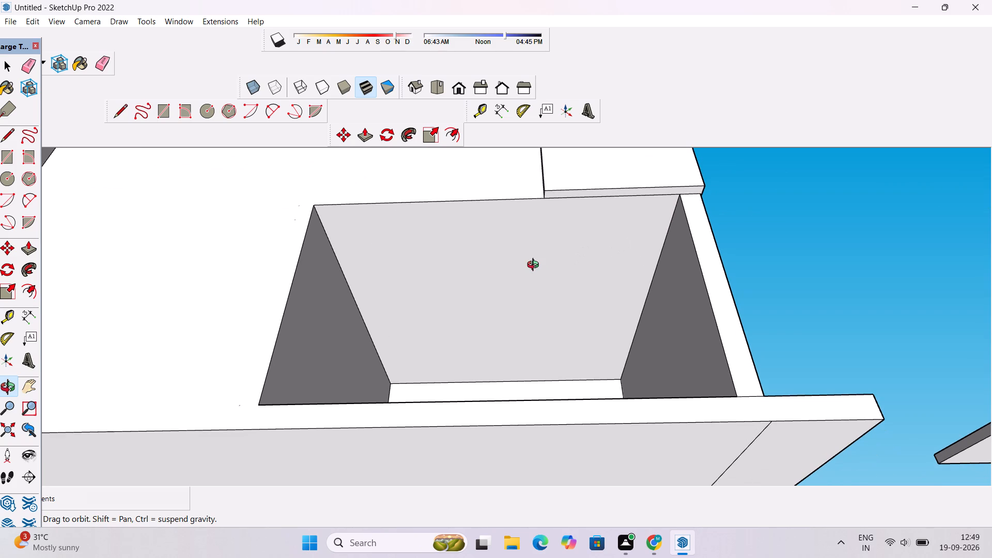
{"action": "left_click_drag", "start_coordinate": [535, 266], "coordinate": [535, 246], "text": "shift"}
{"action": "left_click_drag", "start_coordinate": [535, 256], "coordinate": [537, 271]}
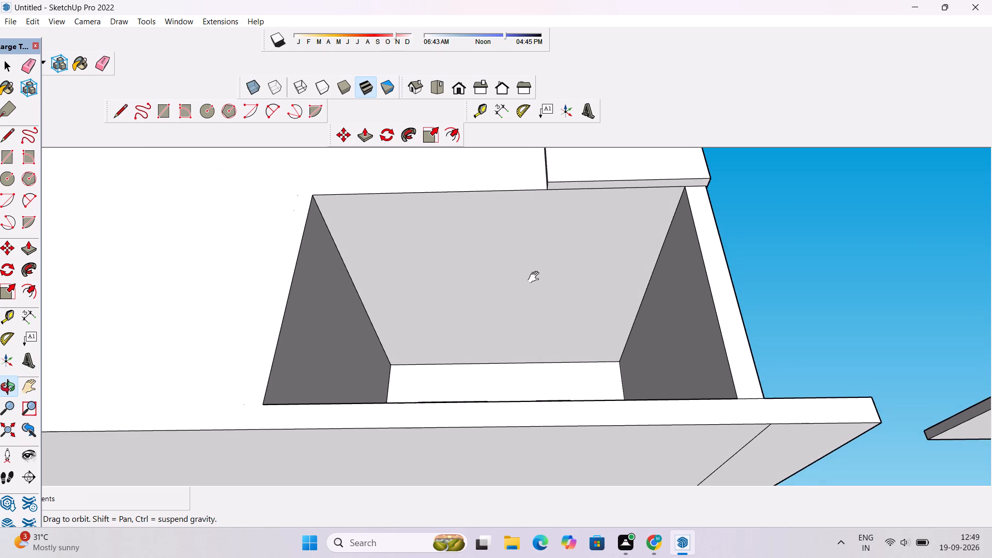
{"action": "left_click_drag", "start_coordinate": [536, 277], "coordinate": [536, 263], "text": "shift"}
{"action": "key", "text": "t"}
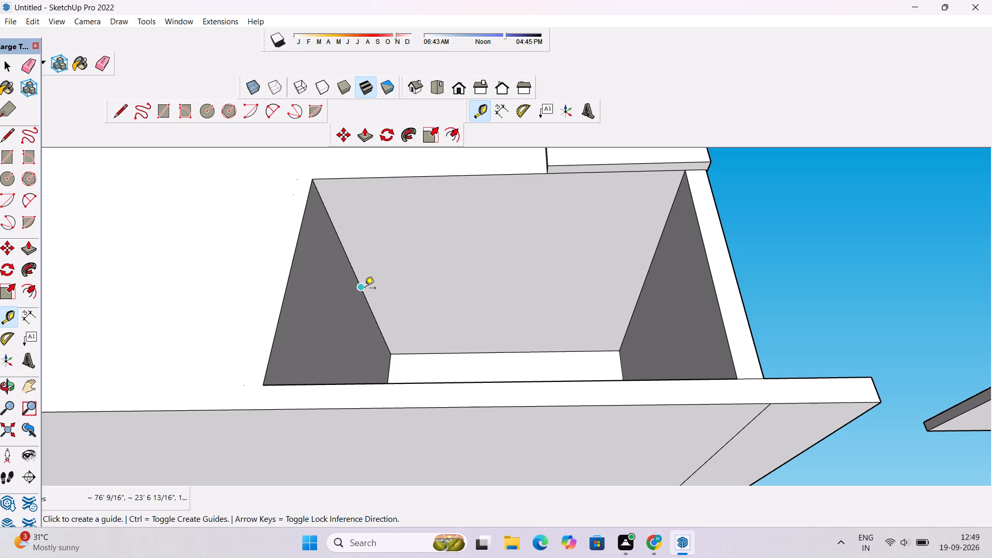
{"action": "left_click", "coordinate": [365, 289]}
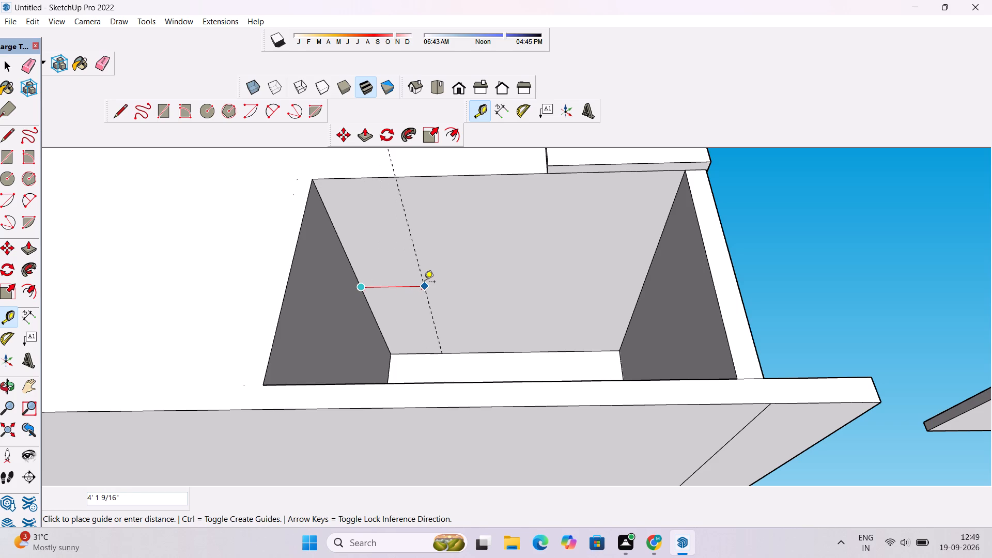
{"action": "type", "text": "3'"}
{"action": "key", "text": "Return"}
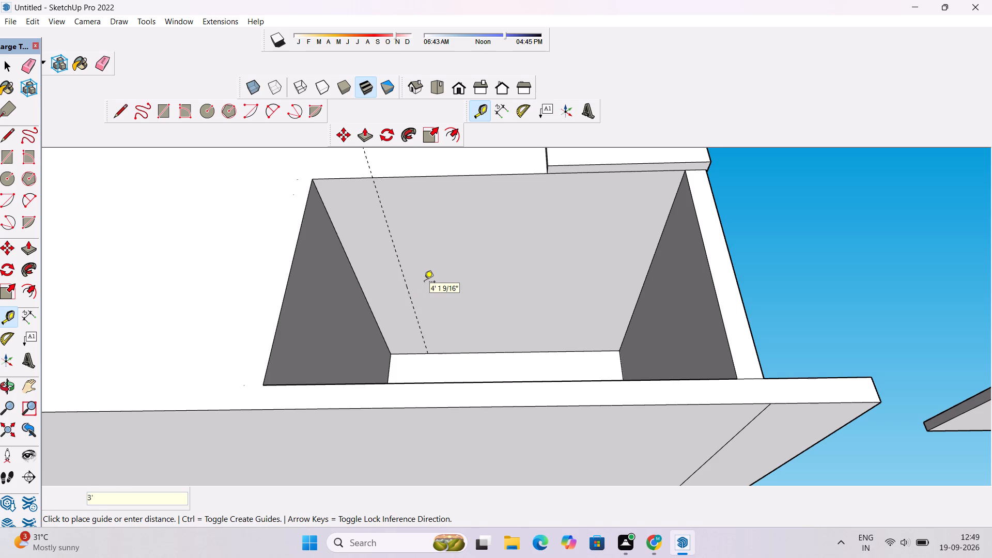
Place a guide on the ceiling 3' in from its edge along the outer side wall.
{"action": "scroll", "coordinate": [425, 284], "scroll_direction": "down", "scroll_amount": 2}
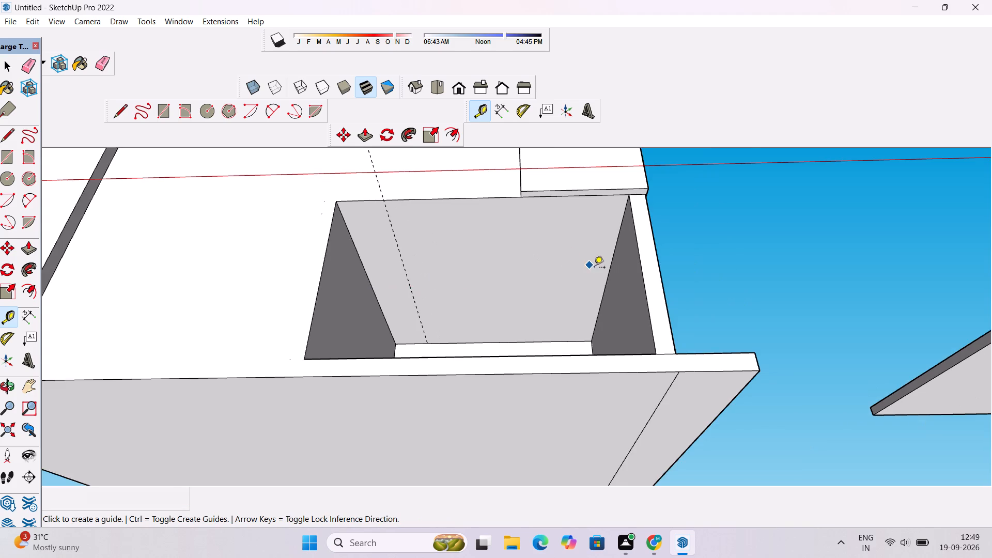
{"action": "scroll", "coordinate": [594, 269], "scroll_direction": "up", "scroll_amount": 4}
{"action": "left_click", "coordinate": [620, 268]}
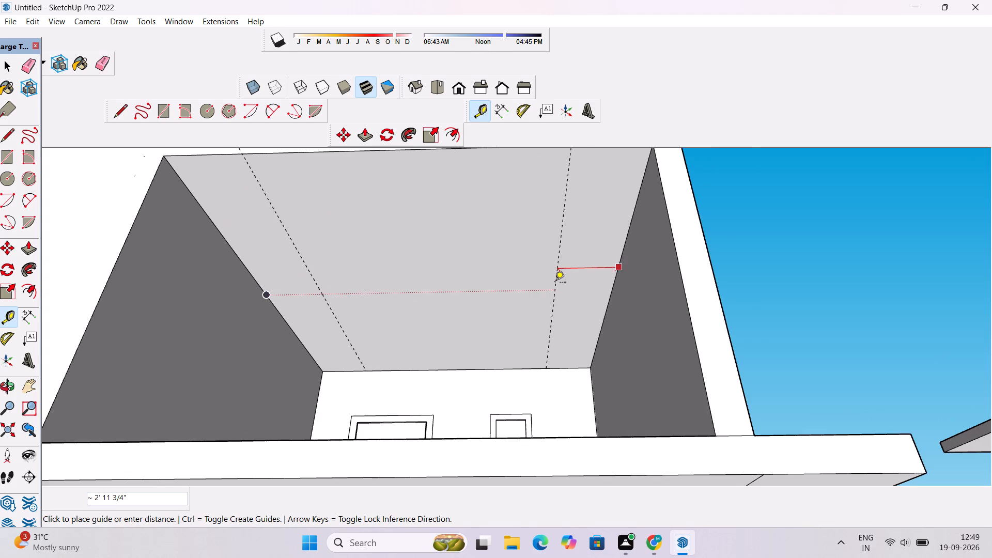
{"action": "type", "text": "3'"}
{"action": "key", "text": "Return"}
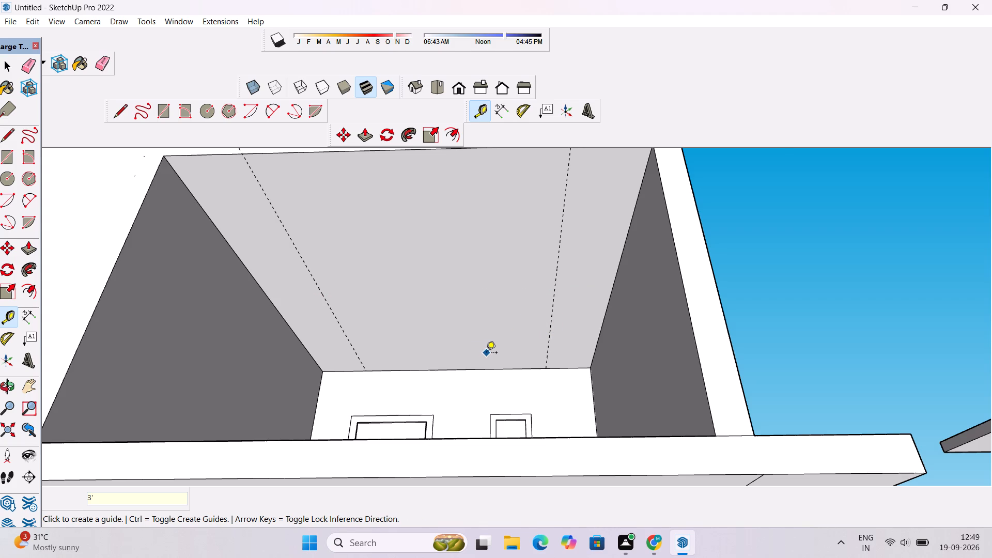
Place a guide on the ceiling 3' forward of its edge along the back wall with the door and window.
{"action": "scroll", "coordinate": [486, 353], "scroll_direction": "down", "scroll_amount": 2}
{"action": "scroll", "coordinate": [467, 362], "scroll_direction": "up", "scroll_amount": 6}
{"action": "left_click", "coordinate": [458, 369]}
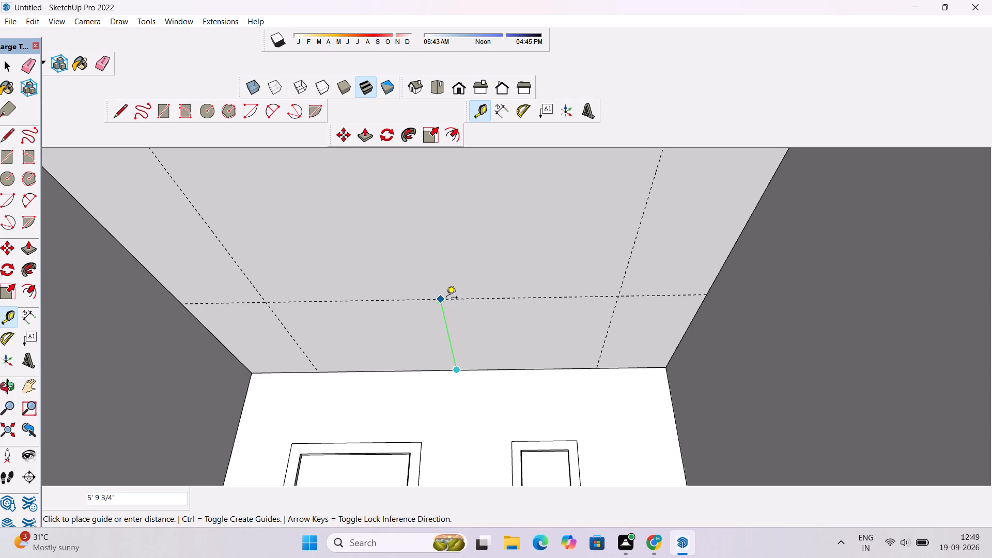
{"action": "type", "text": "3'"}
{"action": "key", "text": "Return"}
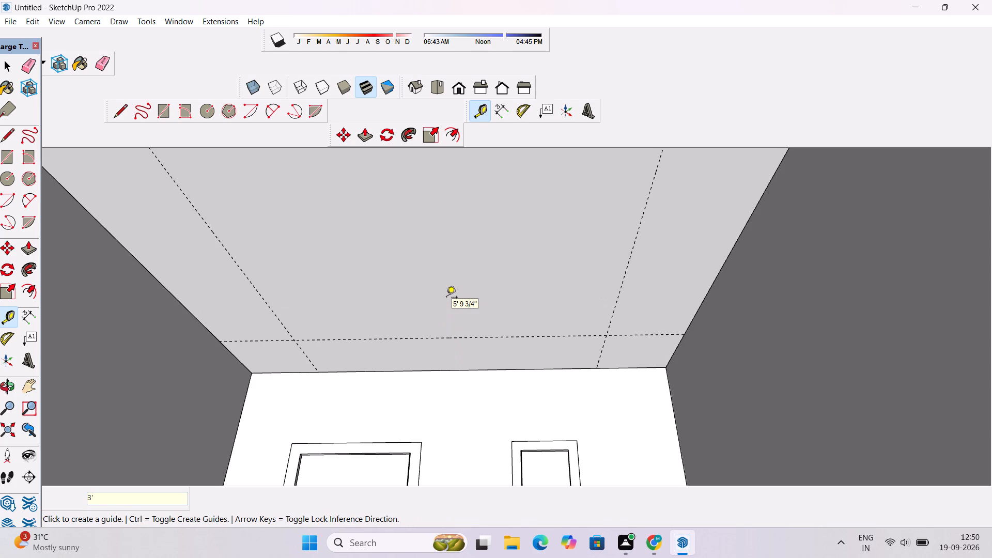
Place a guide on the ceiling 3' back from its open front edge.
{"action": "scroll", "coordinate": [443, 310], "scroll_direction": "down", "scroll_amount": 4}
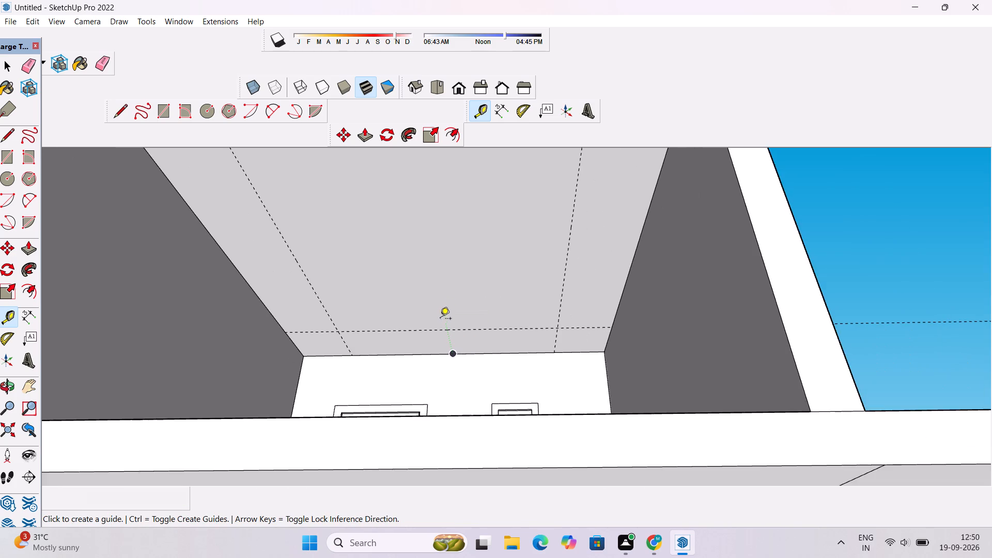
{"action": "scroll", "coordinate": [431, 326], "scroll_direction": "up", "scroll_amount": 2}
{"action": "scroll", "coordinate": [431, 326], "scroll_direction": "down", "scroll_amount": 9}
{"action": "scroll", "coordinate": [420, 251], "scroll_direction": "up", "scroll_amount": 3}
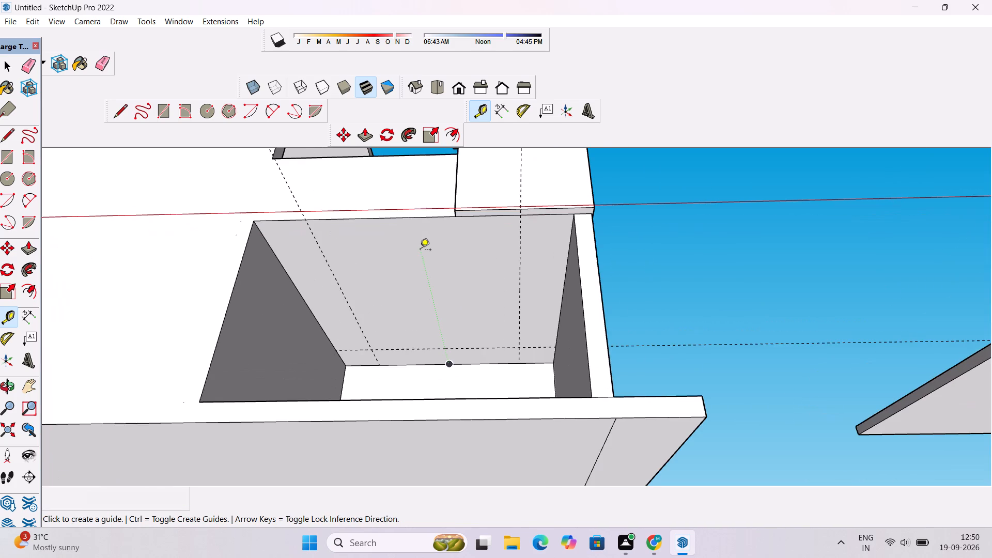
{"action": "scroll", "coordinate": [405, 228], "scroll_direction": "up", "scroll_amount": 4}
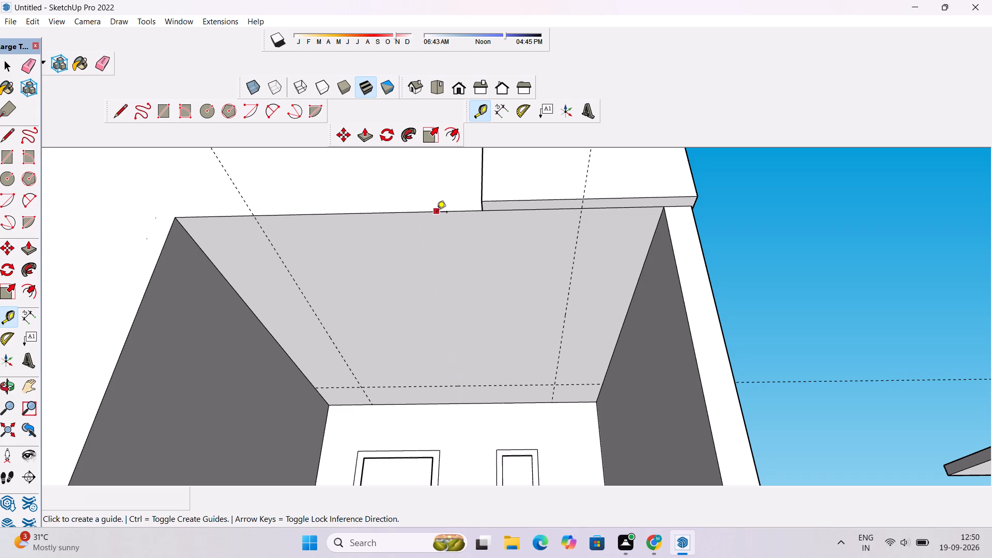
{"action": "left_click", "coordinate": [435, 214]}
{"action": "scroll", "coordinate": [450, 267], "scroll_direction": "up", "scroll_amount": 1}
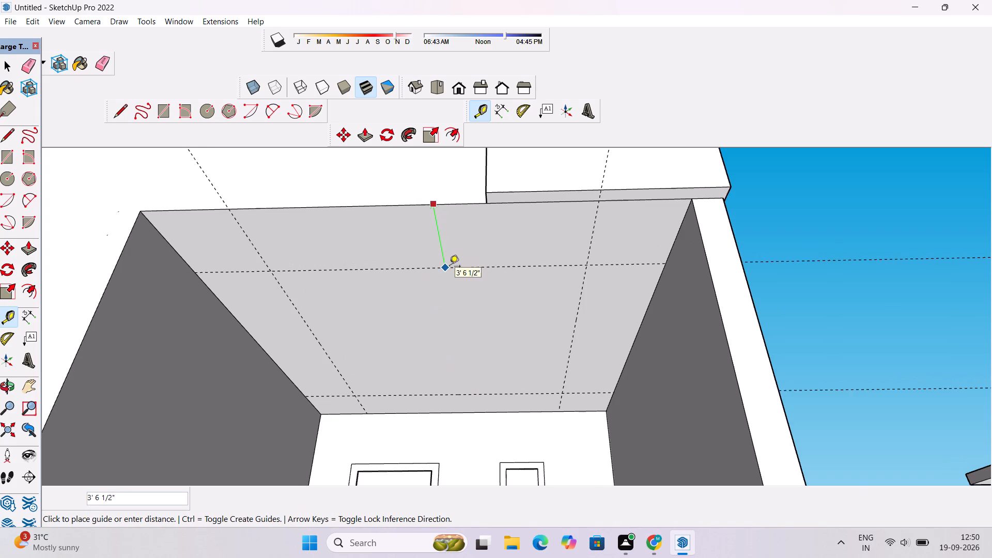
{"action": "scroll", "coordinate": [450, 267], "scroll_direction": "up", "scroll_amount": 1}
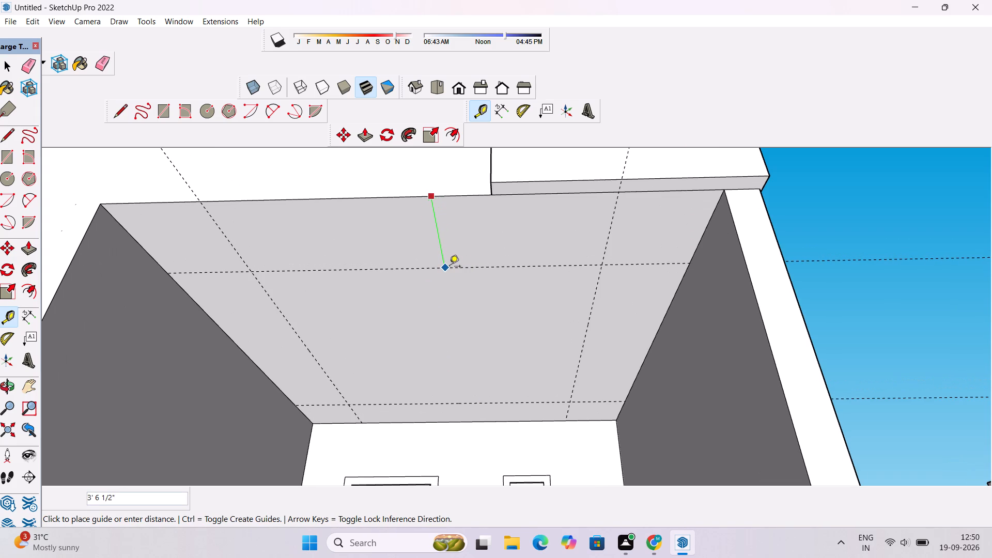
{"action": "type", "text": "3'"}
{"action": "key", "text": "Return"}
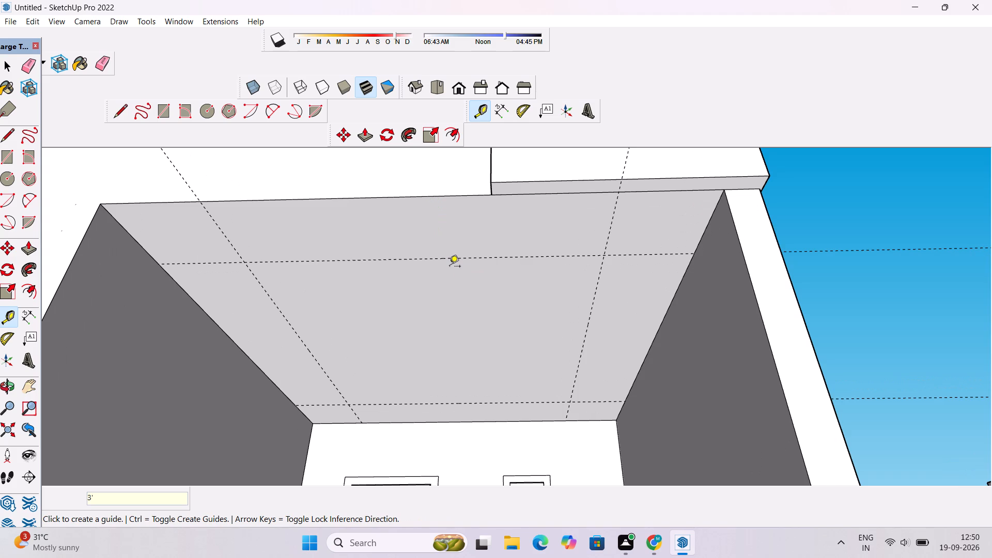
Examine the corner room and the guide layout on its ceiling from several angles.
{"action": "key", "text": "o"}
{"action": "scroll", "coordinate": [426, 371], "scroll_direction": "down", "scroll_amount": 5}
{"action": "left_click_drag", "start_coordinate": [433, 410], "coordinate": [426, 394]}
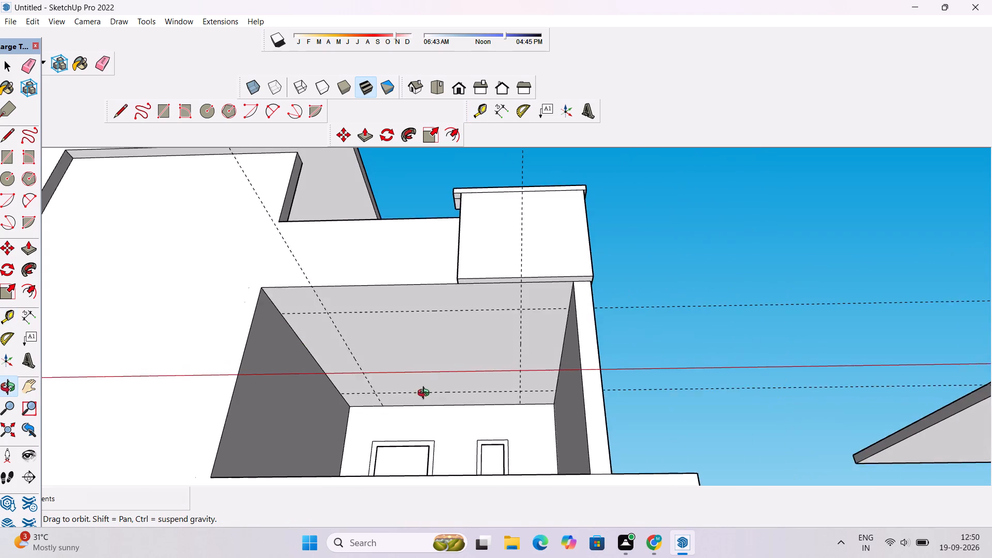
{"action": "left_click_drag", "start_coordinate": [426, 394], "coordinate": [422, 359]}
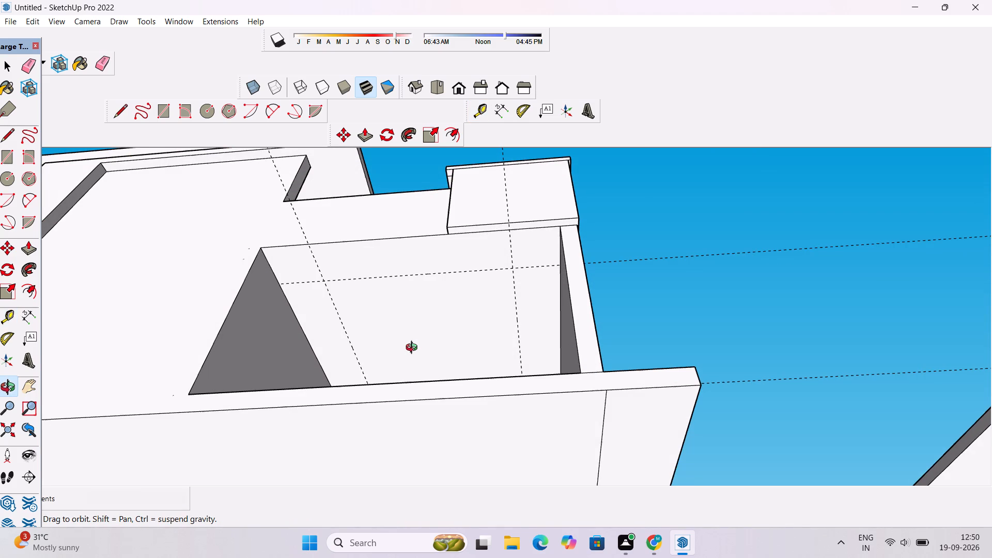
{"action": "scroll", "coordinate": [414, 349], "scroll_direction": "down", "scroll_amount": 2}
{"action": "left_click_drag", "start_coordinate": [422, 364], "coordinate": [422, 372]}
{"action": "left_click_drag", "start_coordinate": [456, 348], "coordinate": [447, 368]}
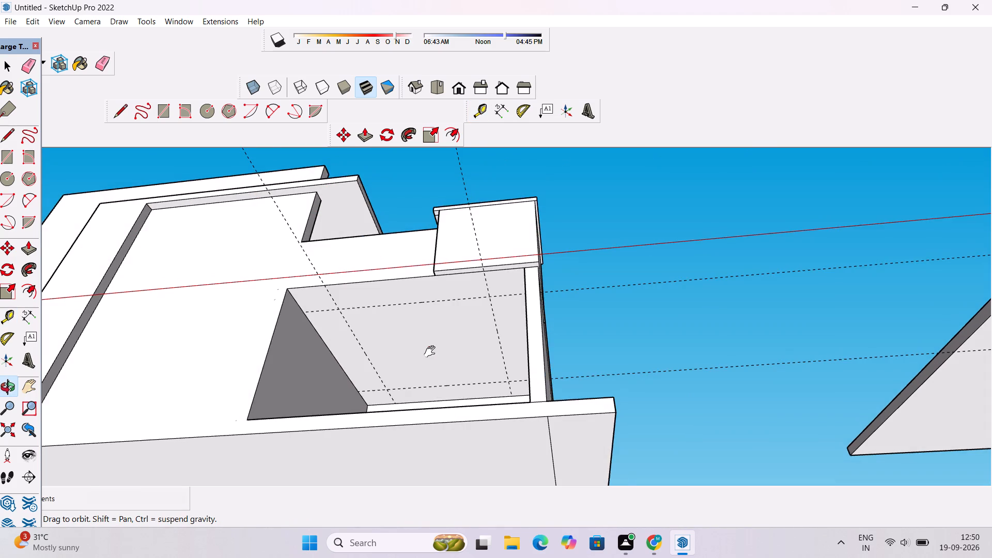
{"action": "left_click_drag", "start_coordinate": [432, 352], "coordinate": [462, 343], "text": "shift"}
{"action": "scroll", "coordinate": [484, 333], "scroll_direction": "down", "scroll_amount": 4}
{"action": "left_click_drag", "start_coordinate": [365, 304], "coordinate": [449, 297]}
{"action": "scroll", "coordinate": [460, 305], "scroll_direction": "up", "scroll_amount": 1}
{"action": "left_click_drag", "start_coordinate": [512, 312], "coordinate": [489, 349]}
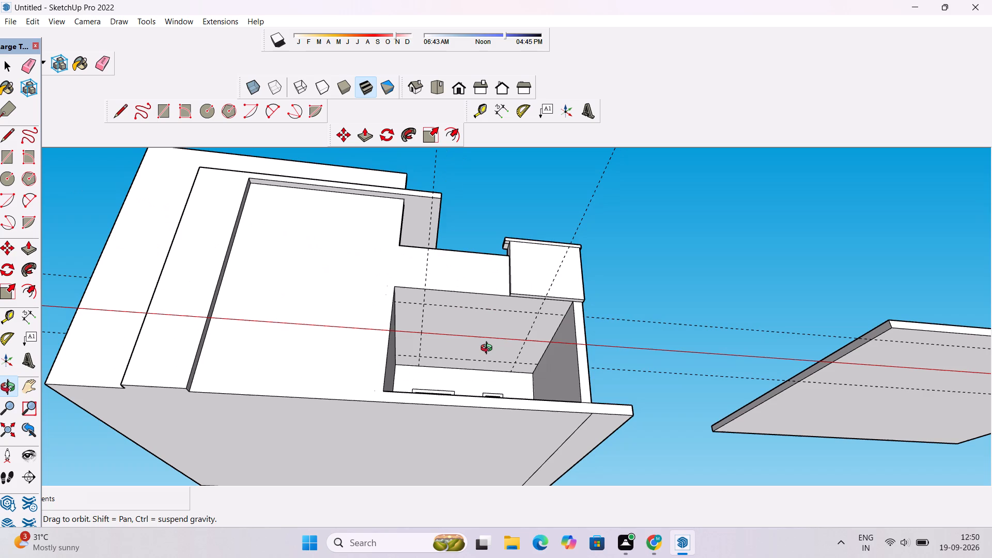
{"action": "left_click_drag", "start_coordinate": [482, 350], "coordinate": [467, 367]}
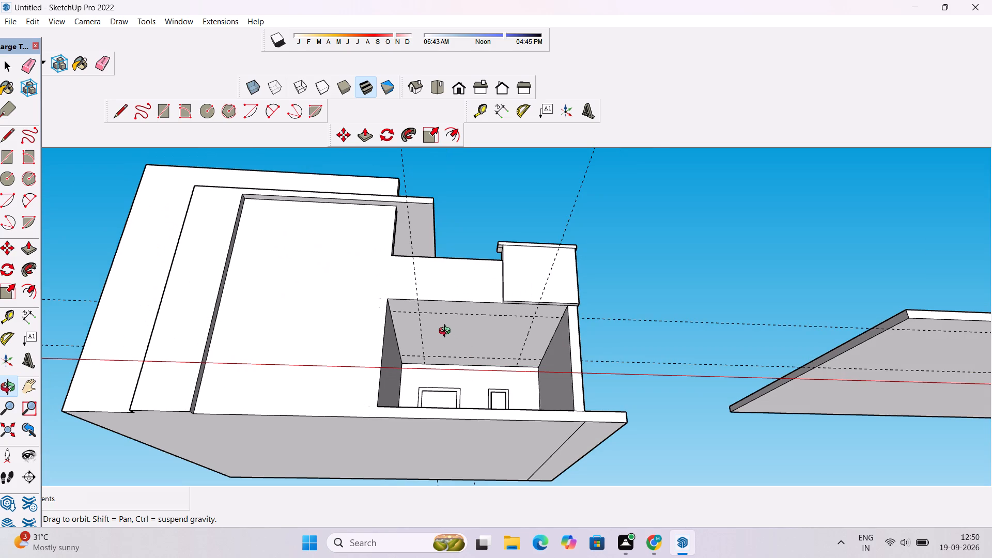
{"action": "left_click_drag", "start_coordinate": [444, 345], "coordinate": [443, 378]}
{"action": "left_click_drag", "start_coordinate": [467, 358], "coordinate": [470, 354]}
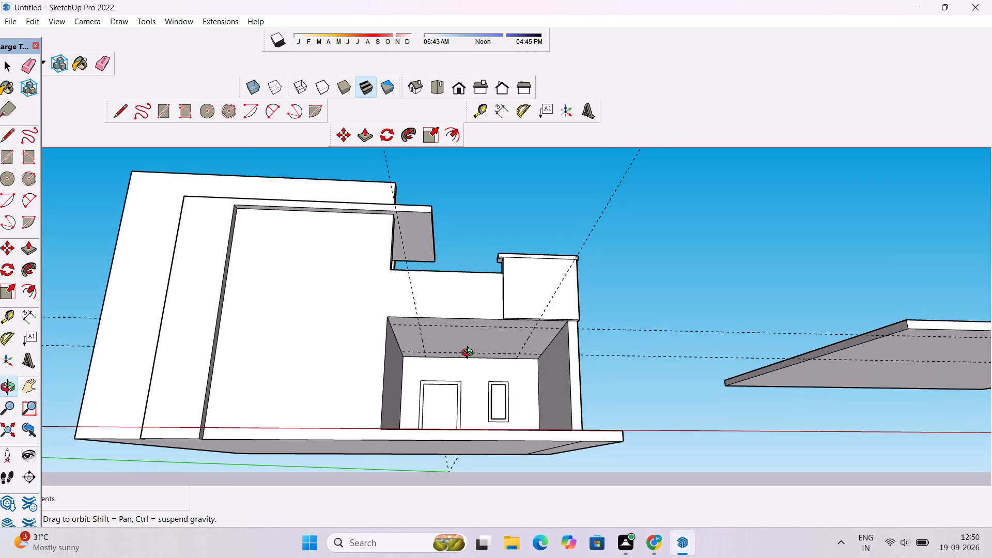
{"action": "left_click_drag", "start_coordinate": [470, 354], "coordinate": [473, 346]}
{"action": "left_click", "coordinate": [469, 376]}
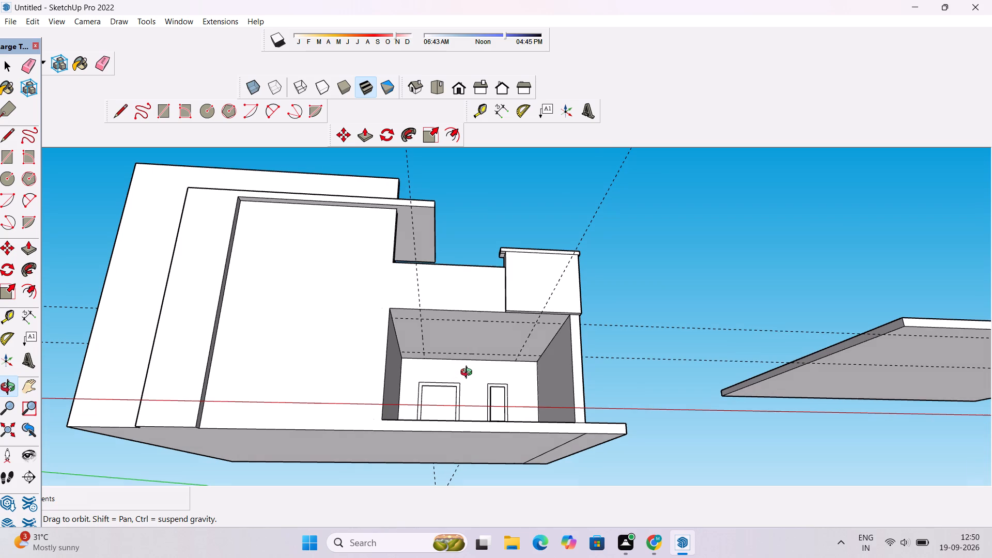
Draw a 13' 3" by 12' 3" rectangle on the corner room's ceiling between opposite intersections of the four guides.
{"action": "left_click_drag", "start_coordinate": [468, 374], "coordinate": [409, 344]}
{"action": "scroll", "coordinate": [361, 338], "scroll_direction": "up", "scroll_amount": 4}
{"action": "left_click_drag", "start_coordinate": [366, 331], "coordinate": [362, 302]}
{"action": "left_click_drag", "start_coordinate": [362, 301], "coordinate": [359, 308]}
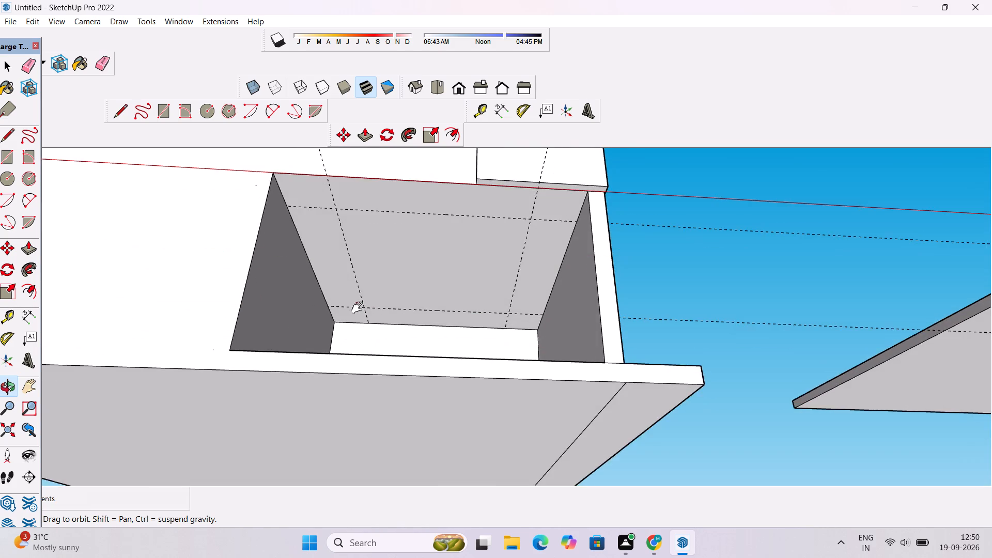
{"action": "left_click_drag", "start_coordinate": [359, 308], "coordinate": [352, 323]}
{"action": "key", "text": "r"}
{"action": "scroll", "coordinate": [352, 323], "scroll_direction": "up", "scroll_amount": 6}
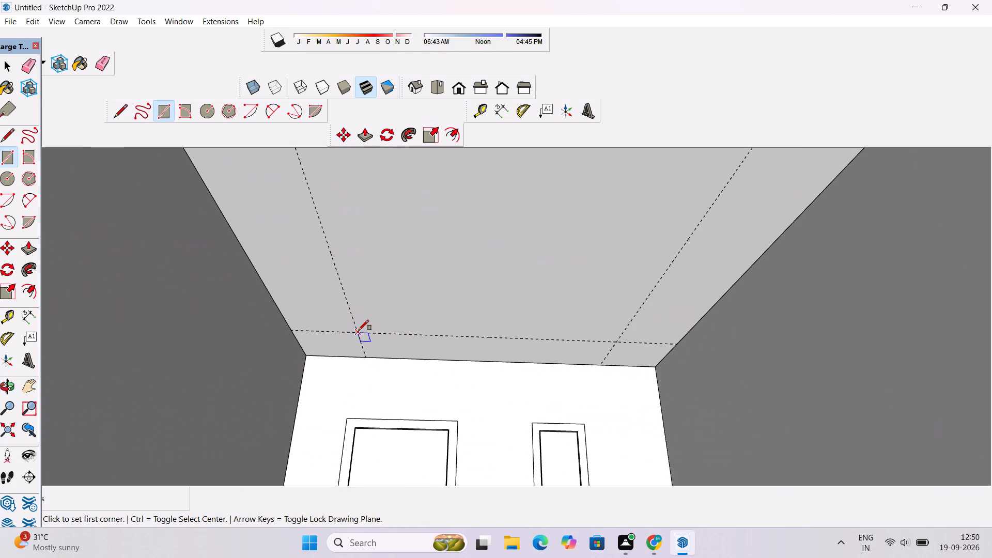
{"action": "left_click", "coordinate": [358, 332]}
{"action": "scroll", "coordinate": [356, 302], "scroll_direction": "down", "scroll_amount": 10}
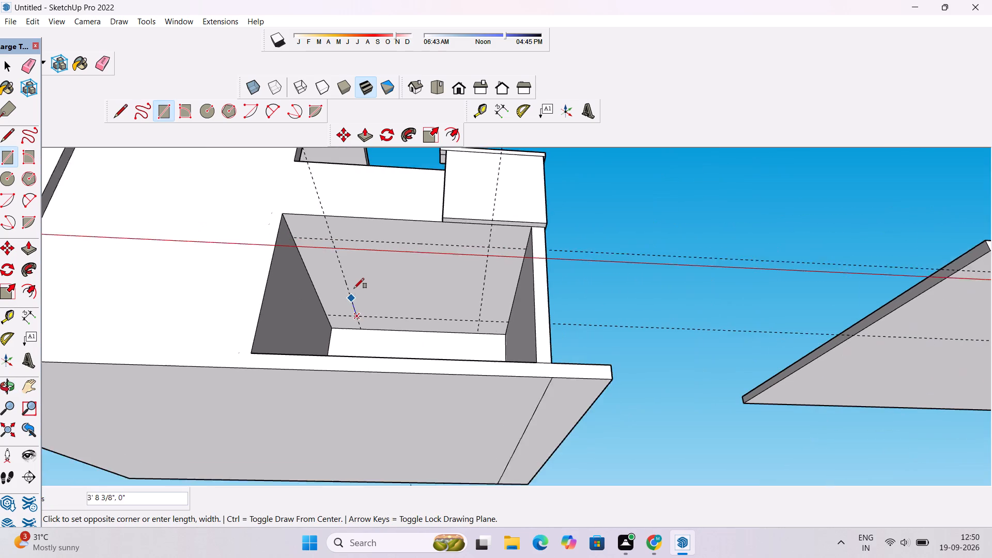
{"action": "scroll", "coordinate": [465, 249], "scroll_direction": "up", "scroll_amount": 4}
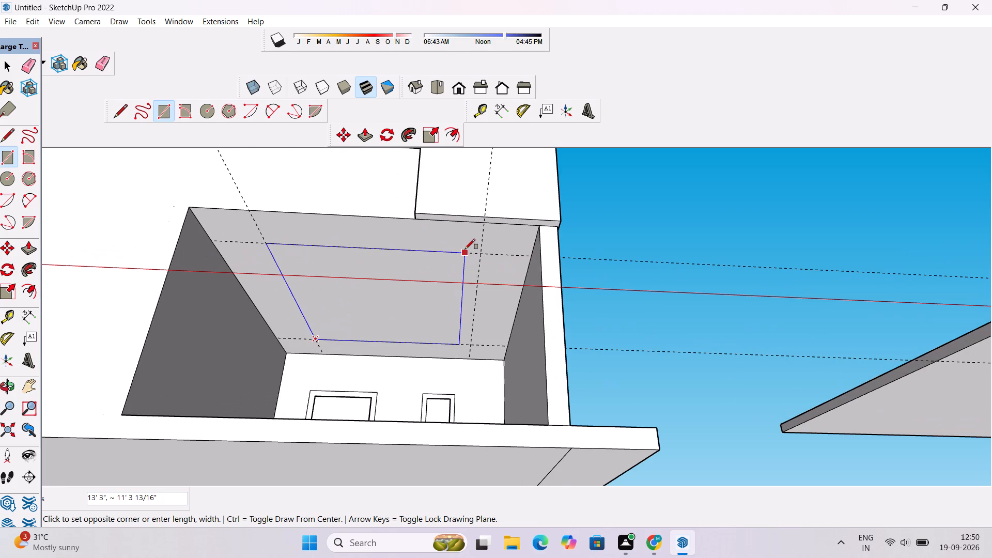
{"action": "scroll", "coordinate": [465, 249], "scroll_direction": "up", "scroll_amount": 3}
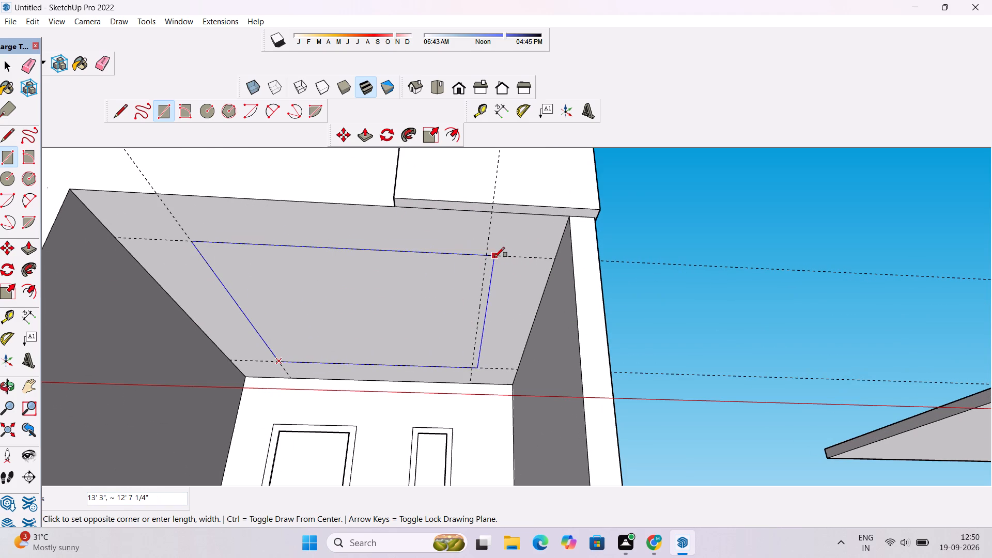
{"action": "scroll", "coordinate": [494, 257], "scroll_direction": "up", "scroll_amount": 4}
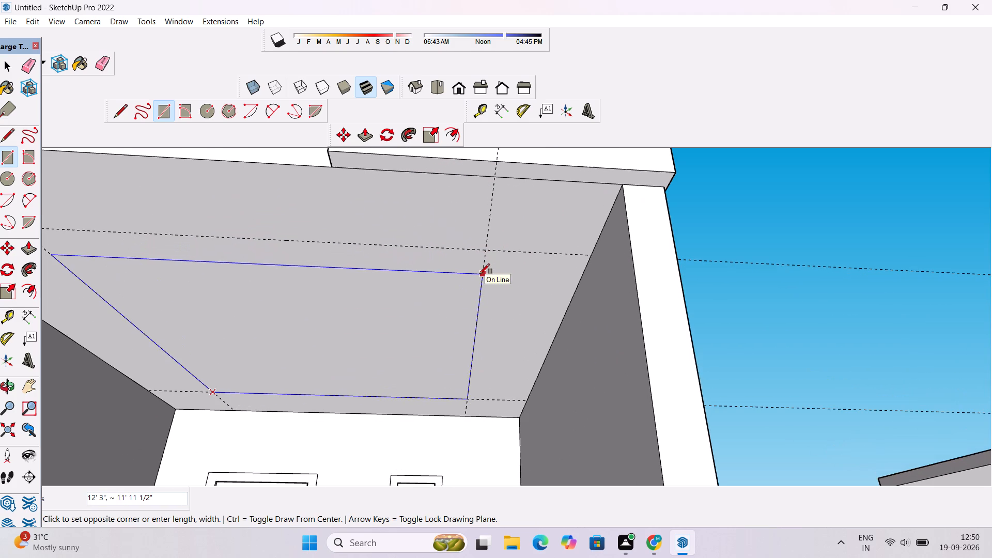
{"action": "left_click", "coordinate": [486, 250]}
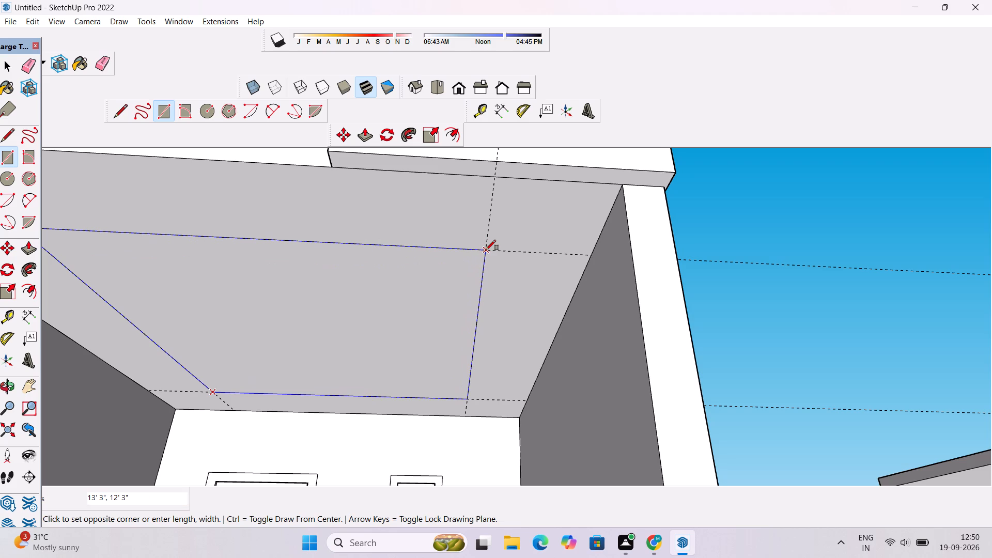
Erase the four guides around the ceiling rectangle, leaving the rectangle in place.
{"action": "scroll", "coordinate": [486, 250], "scroll_direction": "down", "scroll_amount": 11}
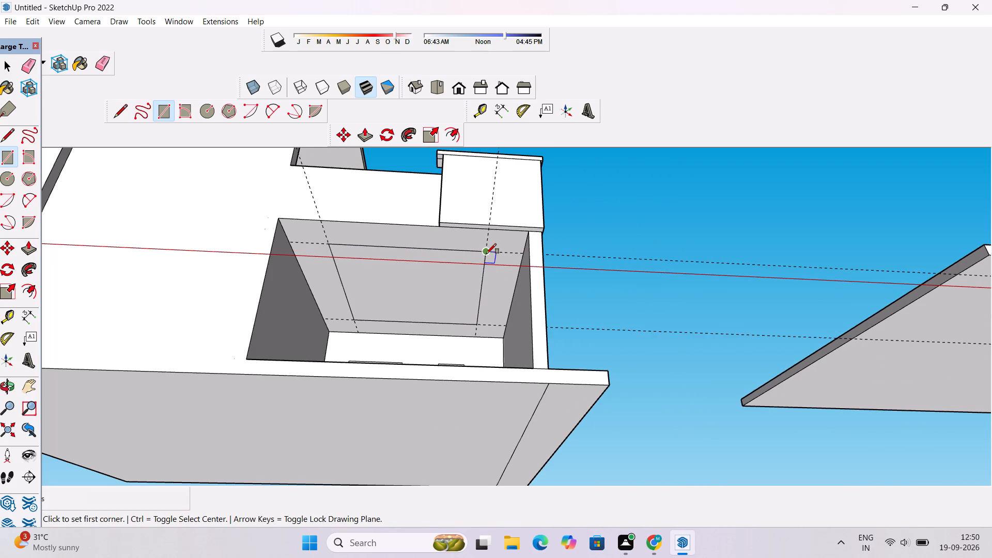
{"action": "key", "text": "space"}
{"action": "type", "text": "e"}
{"action": "scroll", "coordinate": [485, 257], "scroll_direction": "down", "scroll_amount": 5}
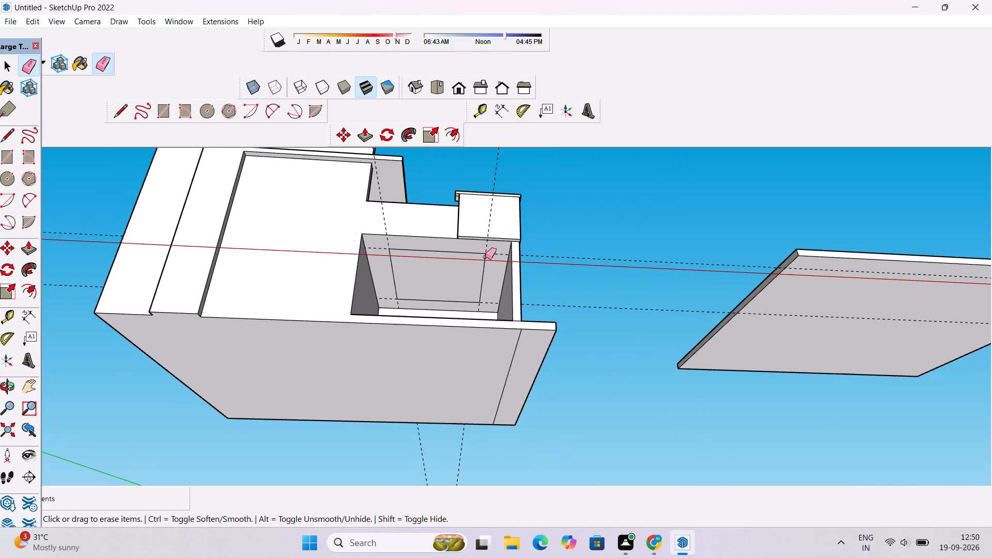
{"action": "left_click_drag", "start_coordinate": [569, 230], "coordinate": [578, 256]}
{"action": "scroll", "coordinate": [577, 287], "scroll_direction": "up", "scroll_amount": 2}
{"action": "left_click_drag", "start_coordinate": [582, 279], "coordinate": [588, 298]}
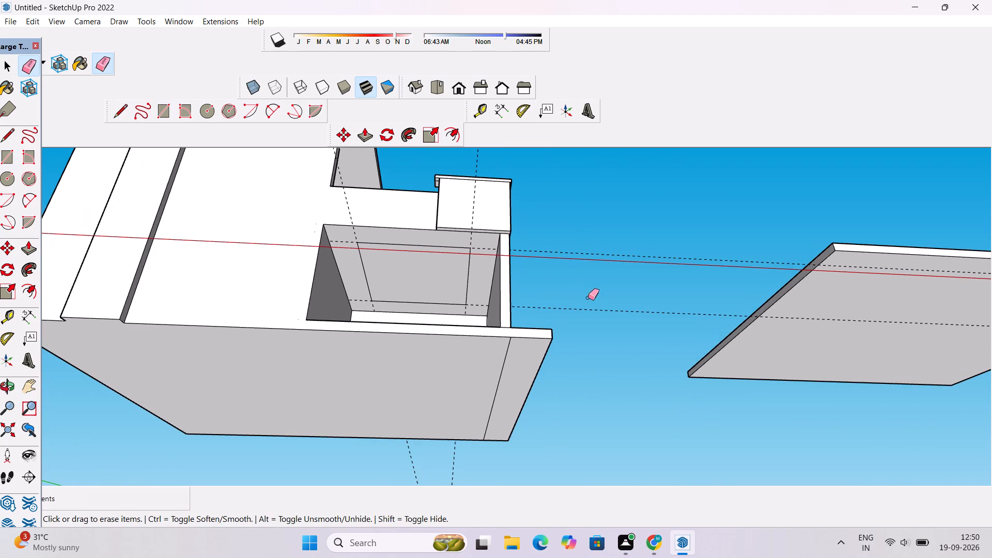
{"action": "left_click_drag", "start_coordinate": [588, 298], "coordinate": [591, 311]}
{"action": "scroll", "coordinate": [594, 259], "scroll_direction": "up", "scroll_amount": 4}
{"action": "left_click_drag", "start_coordinate": [596, 238], "coordinate": [595, 253]}
{"action": "scroll", "coordinate": [595, 253], "scroll_direction": "down", "scroll_amount": 5}
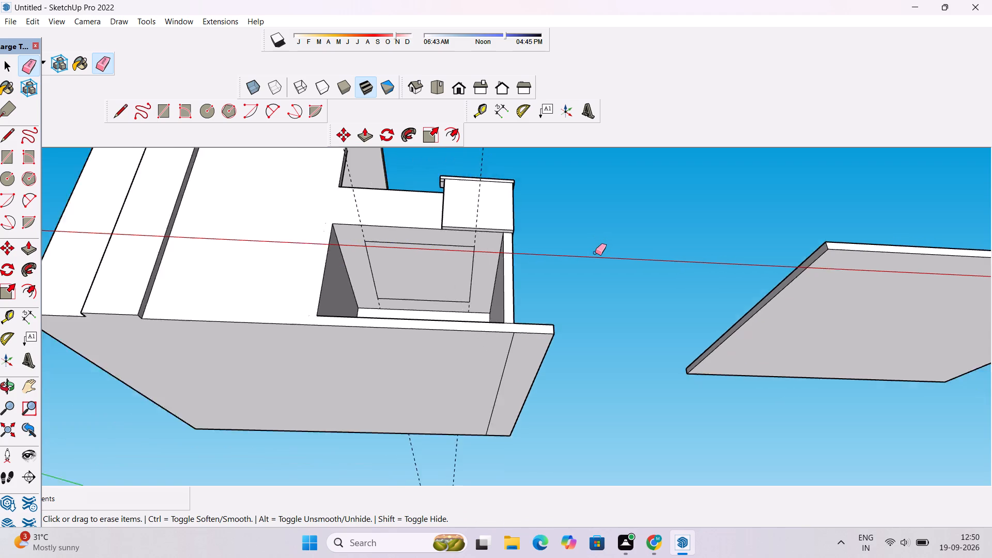
{"action": "scroll", "coordinate": [595, 253], "scroll_direction": "down", "scroll_amount": 7}
{"action": "scroll", "coordinate": [595, 253], "scroll_direction": "up", "scroll_amount": 1}
{"action": "scroll", "coordinate": [595, 253], "scroll_direction": "down", "scroll_amount": 3}
{"action": "left_click", "coordinate": [547, 185]}
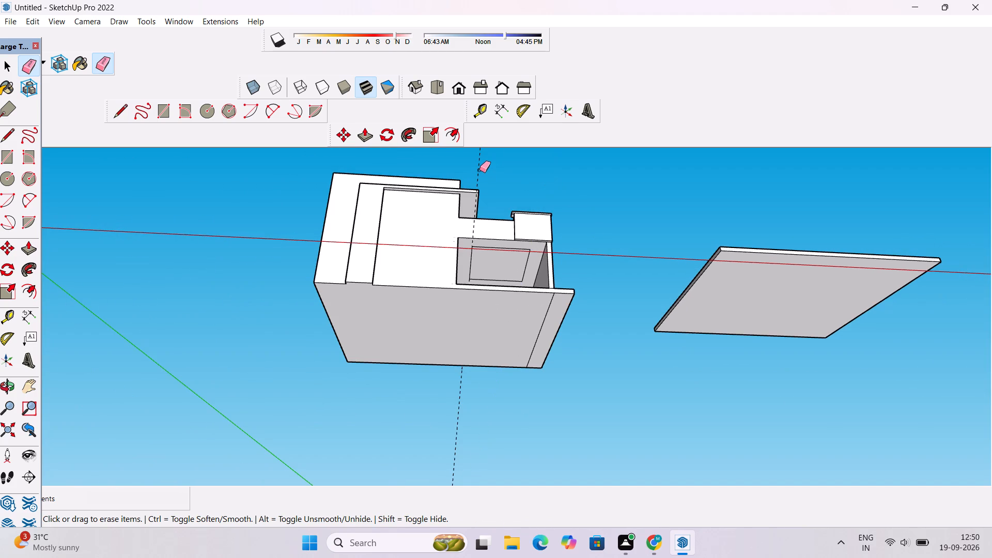
{"action": "left_click", "coordinate": [477, 167]}
Push the rectangle on the corner room's ceiling 6" upward to form a recess.
{"action": "key", "text": "o"}
{"action": "scroll", "coordinate": [514, 167], "scroll_direction": "down", "scroll_amount": 3}
{"action": "left_click_drag", "start_coordinate": [498, 200], "coordinate": [470, 268]}
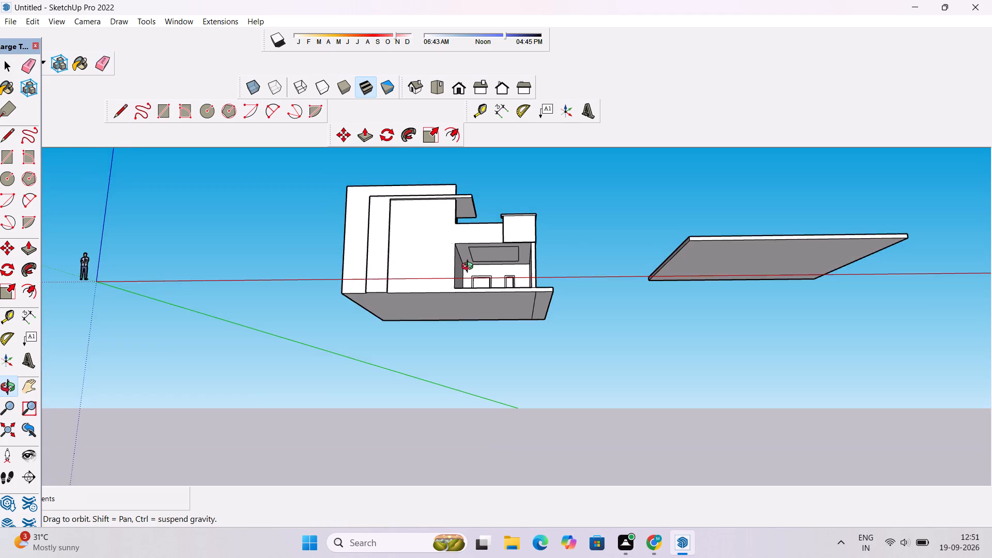
{"action": "scroll", "coordinate": [470, 268], "scroll_direction": "up", "scroll_amount": 3}
{"action": "left_click_drag", "start_coordinate": [500, 277], "coordinate": [517, 280]}
{"action": "scroll", "coordinate": [517, 275], "scroll_direction": "up", "scroll_amount": 4}
{"action": "left_click_drag", "start_coordinate": [515, 267], "coordinate": [451, 268], "text": "shift"}
{"action": "scroll", "coordinate": [450, 268], "scroll_direction": "up", "scroll_amount": 3}
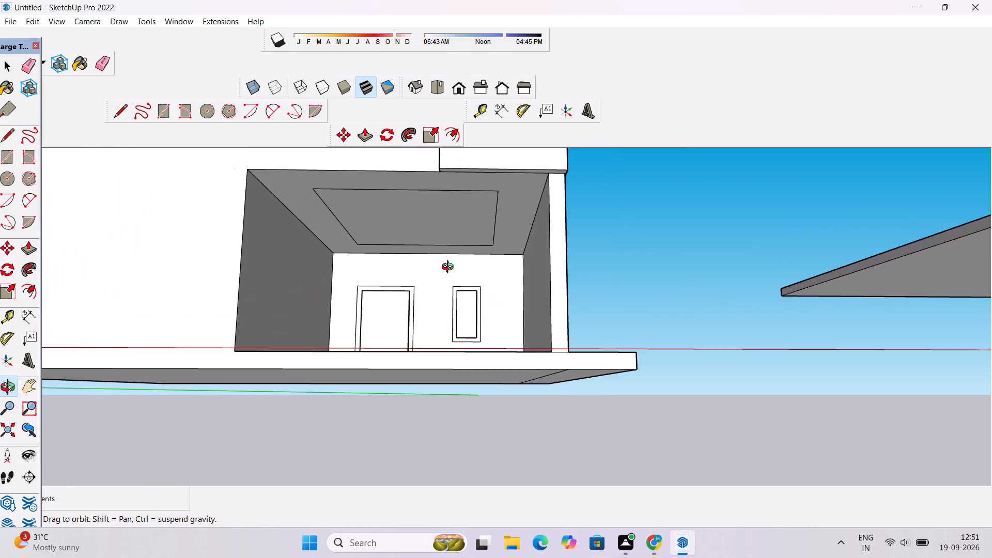
{"action": "left_click_drag", "start_coordinate": [441, 306], "coordinate": [432, 268]}
{"action": "scroll", "coordinate": [430, 249], "scroll_direction": "down", "scroll_amount": 3}
{"action": "left_click_drag", "start_coordinate": [428, 235], "coordinate": [443, 319], "text": "shift"}
{"action": "scroll", "coordinate": [438, 310], "scroll_direction": "up", "scroll_amount": 3}
{"action": "left_click_drag", "start_coordinate": [437, 310], "coordinate": [437, 291]}
{"action": "left_click_drag", "start_coordinate": [437, 291], "coordinate": [440, 304]}
{"action": "scroll", "coordinate": [429, 331], "scroll_direction": "up", "scroll_amount": 4}
{"action": "left_click_drag", "start_coordinate": [429, 331], "coordinate": [469, 326], "text": "shift"}
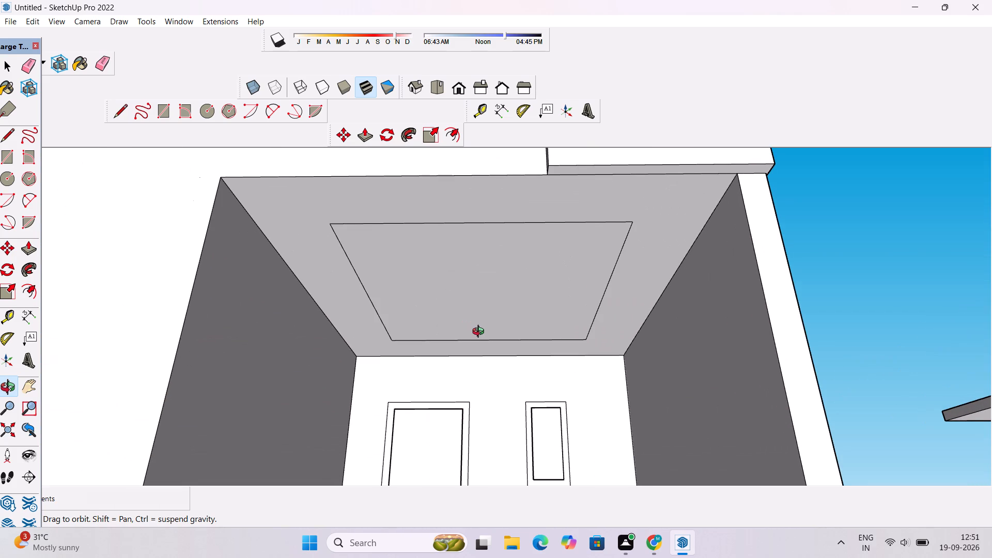
{"action": "key", "text": "p"}
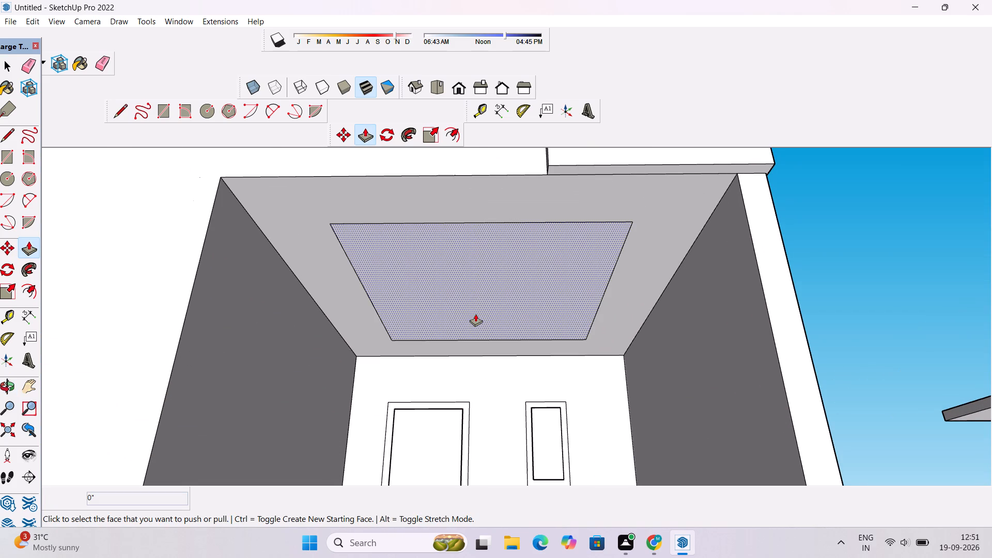
{"action": "left_click", "coordinate": [475, 314]}
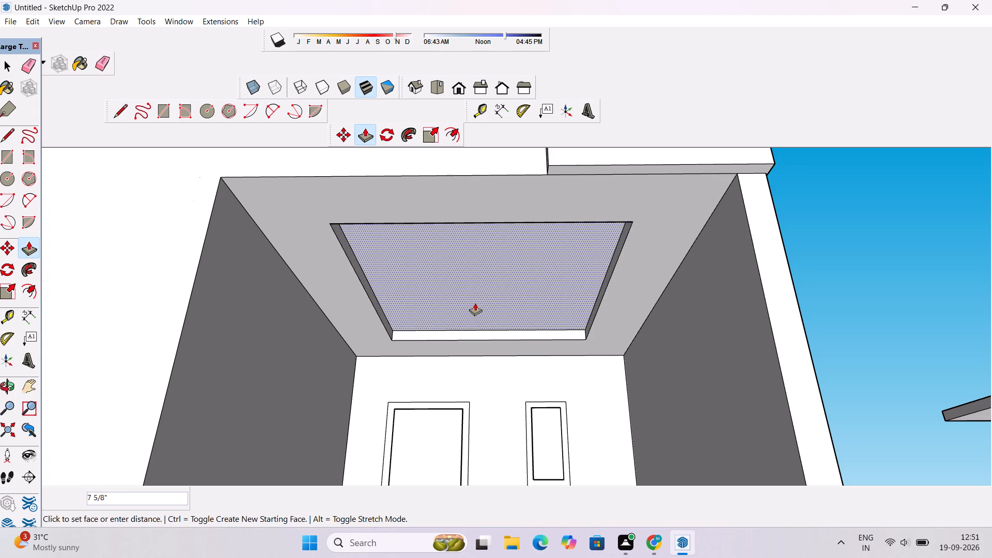
{"action": "type", "text": "6\""}
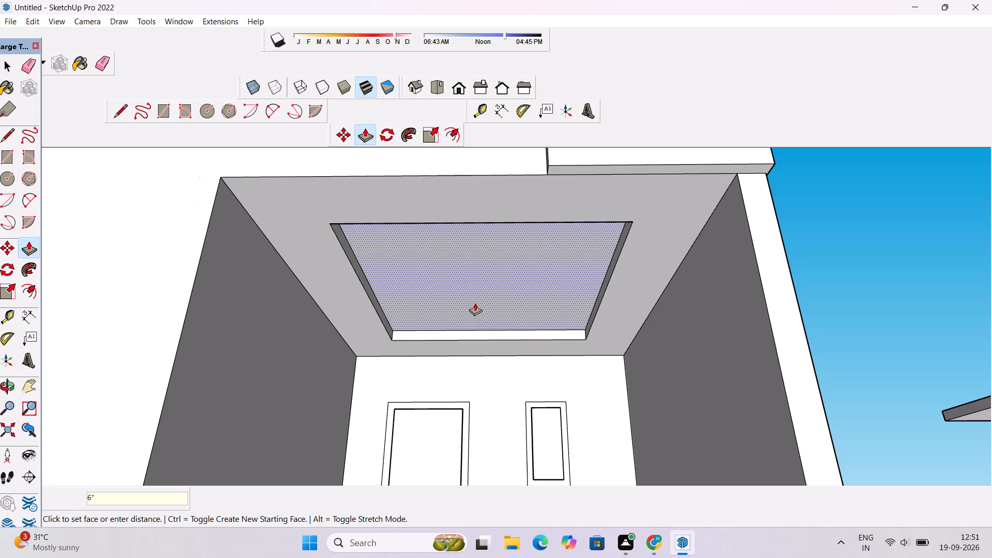
{"action": "key", "text": "Return"}
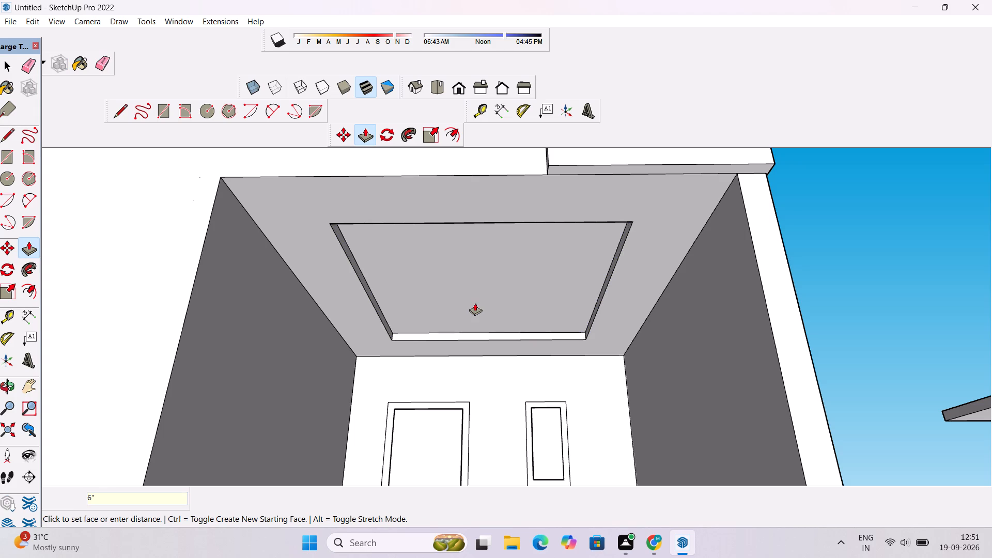
Examine the ceiling recess in the corner room from several angles.
{"action": "key", "text": "o"}
{"action": "scroll", "coordinate": [474, 306], "scroll_direction": "down", "scroll_amount": 7}
{"action": "left_click_drag", "start_coordinate": [474, 306], "coordinate": [470, 322]}
{"action": "scroll", "coordinate": [470, 322], "scroll_direction": "up", "scroll_amount": 7}
{"action": "left_click_drag", "start_coordinate": [449, 305], "coordinate": [488, 297]}
{"action": "scroll", "coordinate": [488, 297], "scroll_direction": "down", "scroll_amount": 2}
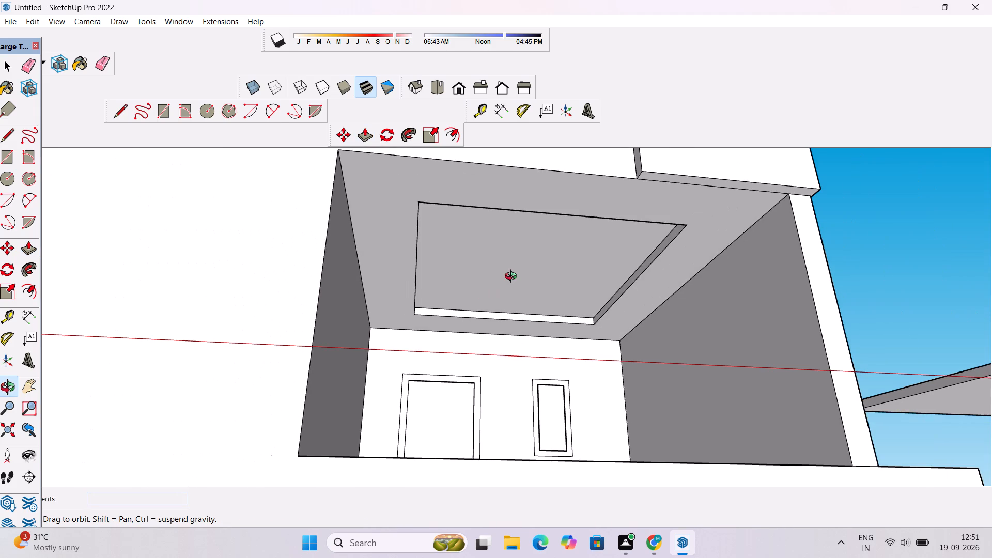
{"action": "left_click_drag", "start_coordinate": [495, 284], "coordinate": [435, 308]}
{"action": "scroll", "coordinate": [434, 308], "scroll_direction": "up", "scroll_amount": 2}
{"action": "left_click_drag", "start_coordinate": [430, 323], "coordinate": [443, 290]}
{"action": "scroll", "coordinate": [442, 276], "scroll_direction": "down", "scroll_amount": 4}
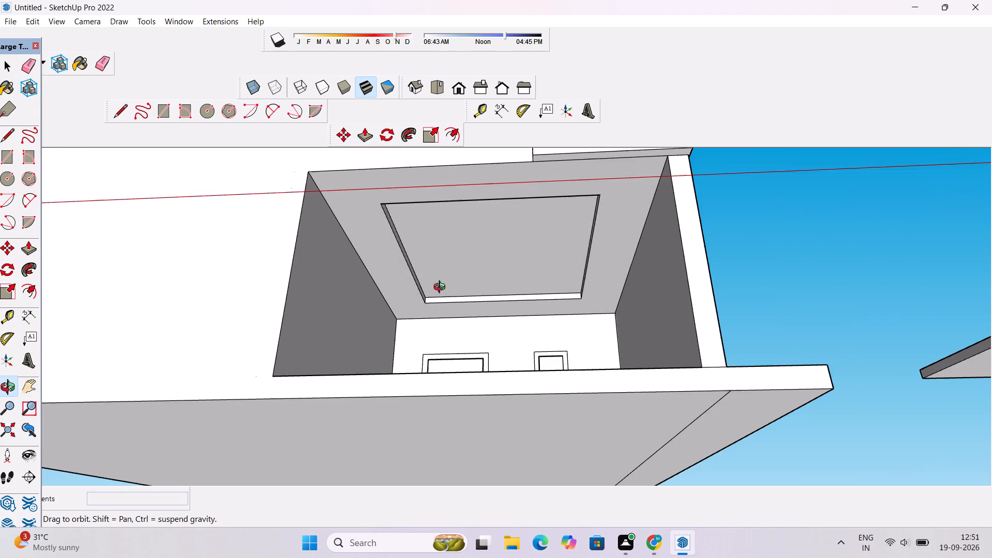
{"action": "left_click", "coordinate": [444, 299]}
{"action": "left_click_drag", "start_coordinate": [451, 299], "coordinate": [427, 332], "text": "shift"}
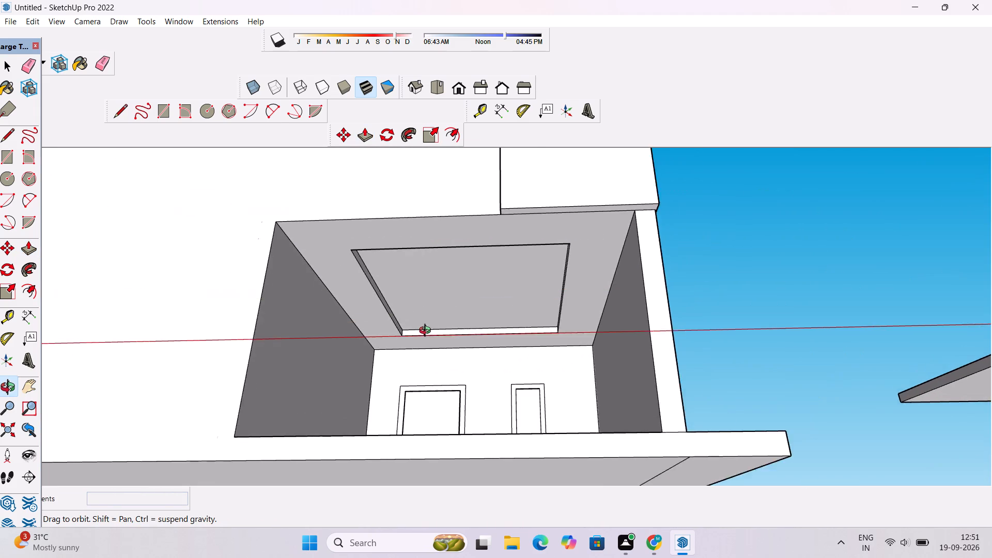
{"action": "scroll", "coordinate": [427, 332], "scroll_direction": "down", "scroll_amount": 4}
Draw a circle of 6" radius on the recessed ceiling face, near its back corner beside the inner side wall.
{"action": "left_click_drag", "start_coordinate": [404, 333], "coordinate": [423, 291]}
{"action": "scroll", "coordinate": [436, 286], "scroll_direction": "up", "scroll_amount": 6}
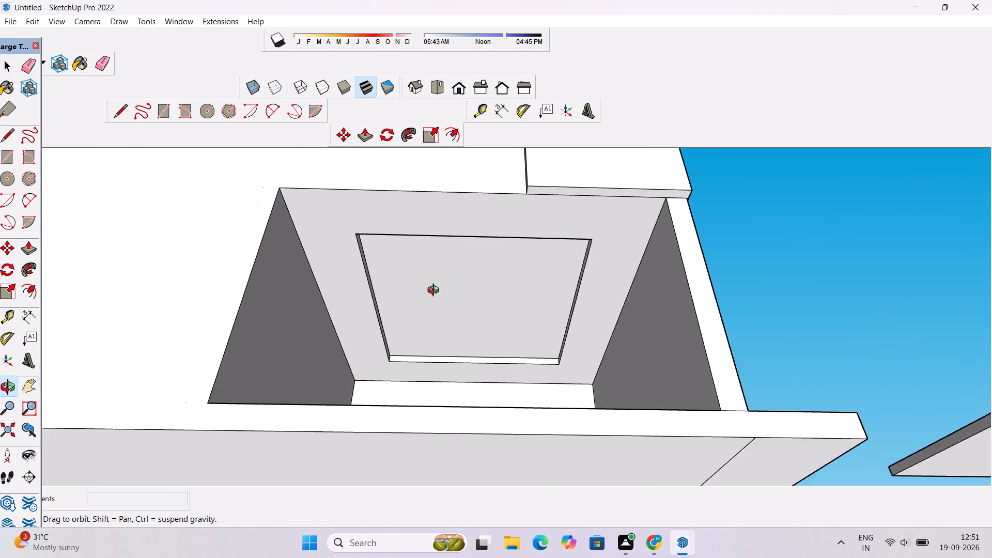
{"action": "left_click_drag", "start_coordinate": [436, 295], "coordinate": [436, 316]}
{"action": "left_click_drag", "start_coordinate": [436, 320], "coordinate": [433, 315], "text": "shift"}
{"action": "key", "text": "c"}
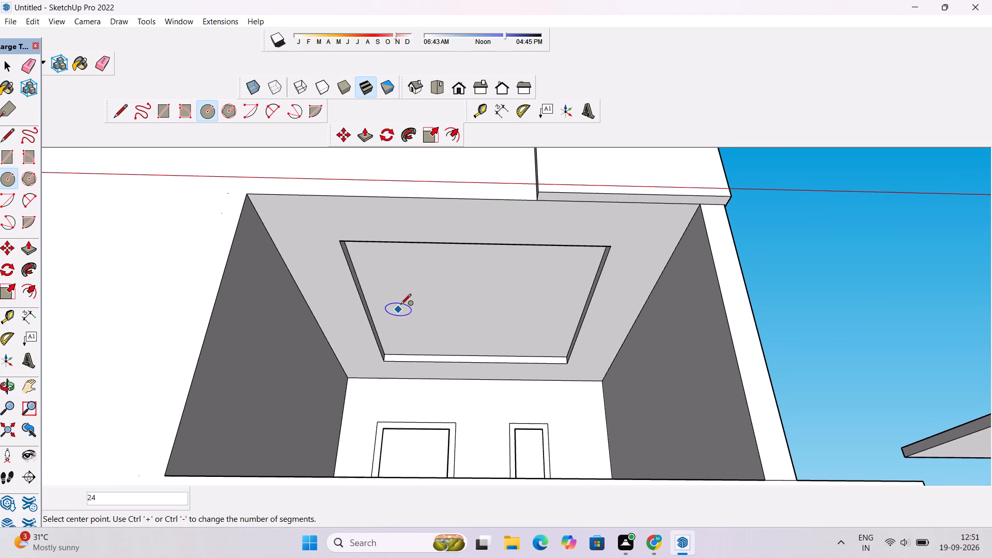
{"action": "scroll", "coordinate": [402, 302], "scroll_direction": "up", "scroll_amount": 5}
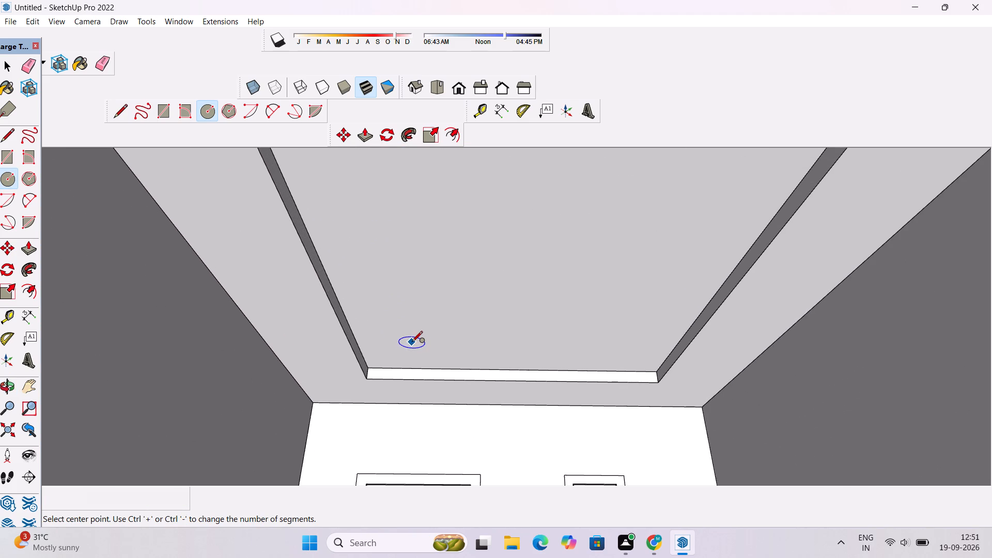
{"action": "left_click", "coordinate": [412, 343]}
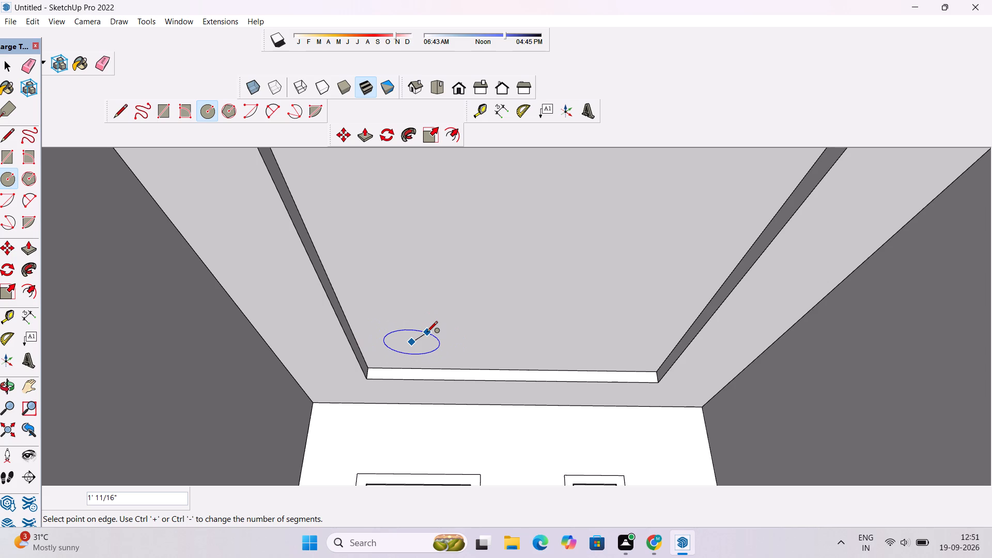
{"action": "key", "text": "6"}
{"action": "key", "text": "shift+quotedbl"}
{"action": "key", "text": "Return"}
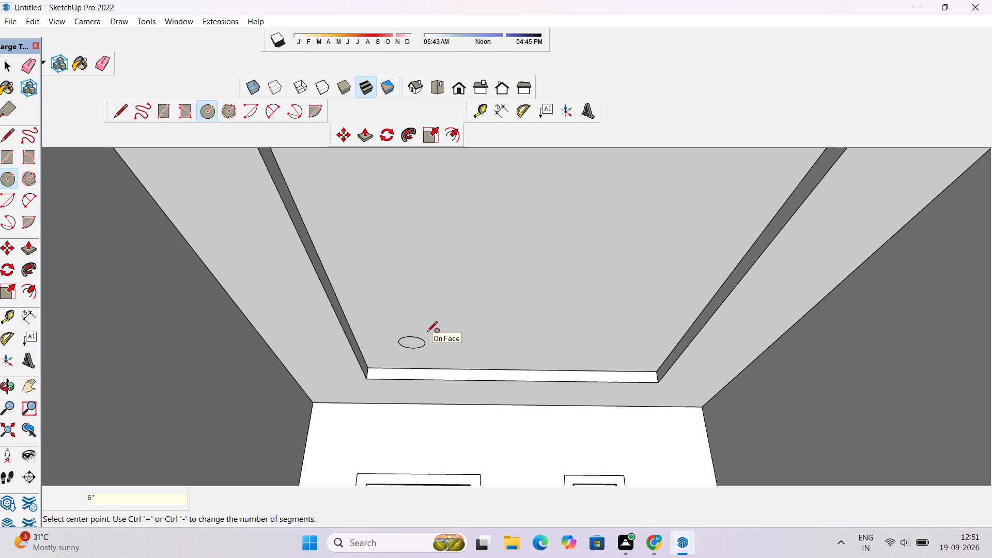
Examine the recessed ceiling and its circle in the corner room from several angles and distances.
{"action": "key", "text": "space"}
{"action": "scroll", "coordinate": [401, 394], "scroll_direction": "down", "scroll_amount": 3}
{"action": "scroll", "coordinate": [443, 363], "scroll_direction": "up", "scroll_amount": 1}
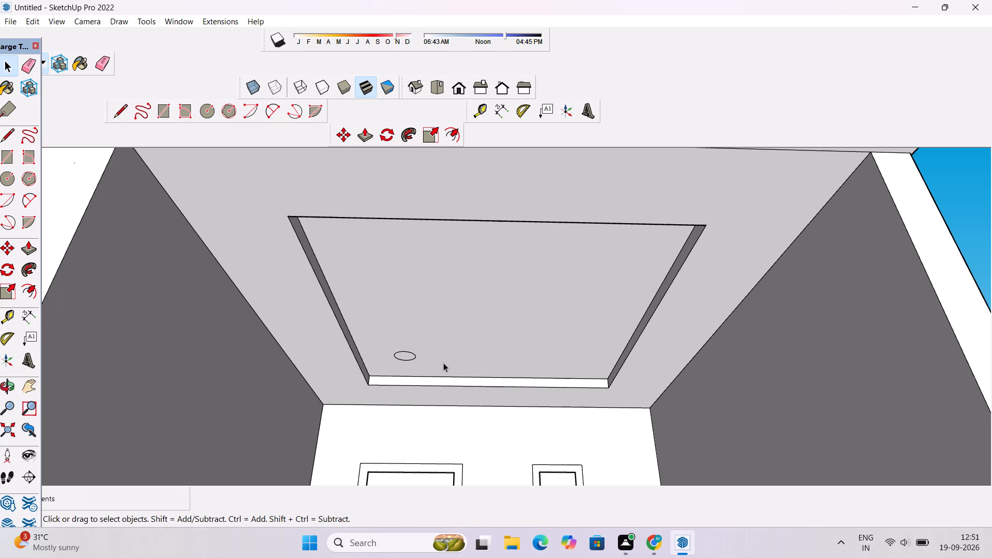
{"action": "key", "text": "o"}
{"action": "scroll", "coordinate": [420, 363], "scroll_direction": "up", "scroll_amount": 2}
{"action": "scroll", "coordinate": [420, 363], "scroll_direction": "down", "scroll_amount": 3}
{"action": "key", "text": "space"}
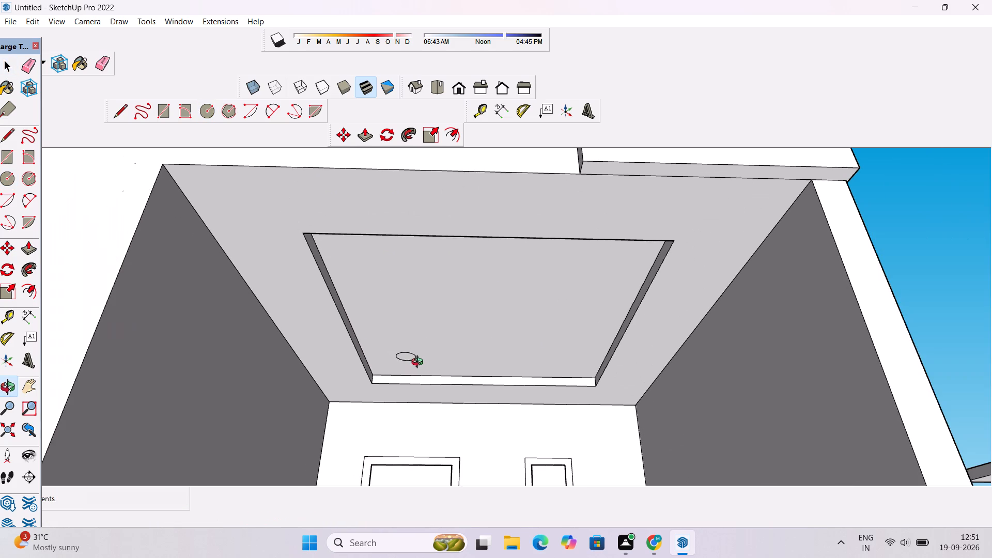
{"action": "scroll", "coordinate": [395, 355], "scroll_direction": "down", "scroll_amount": 2}
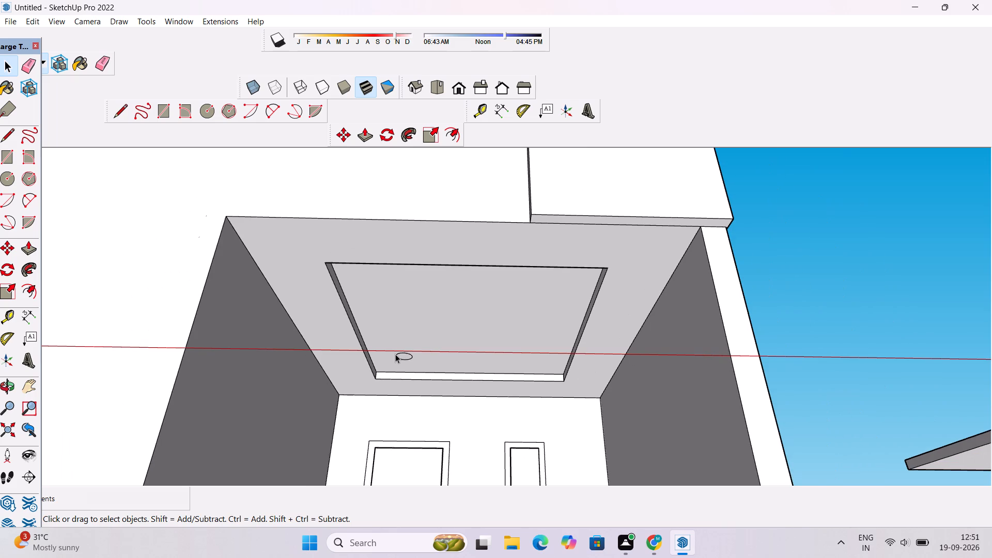
{"action": "scroll", "coordinate": [585, 359], "scroll_direction": "up", "scroll_amount": 1}
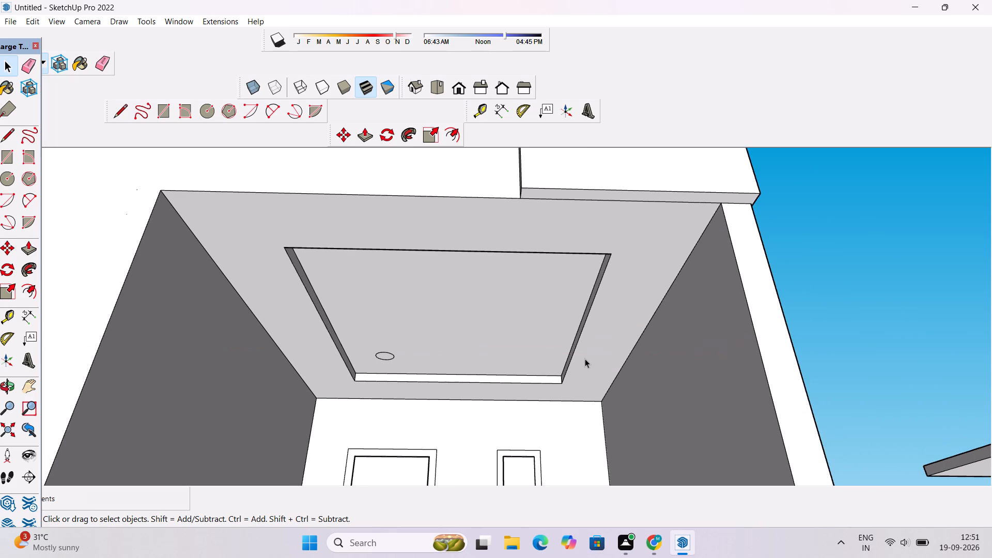
{"action": "scroll", "coordinate": [577, 358], "scroll_direction": "down", "scroll_amount": 3}
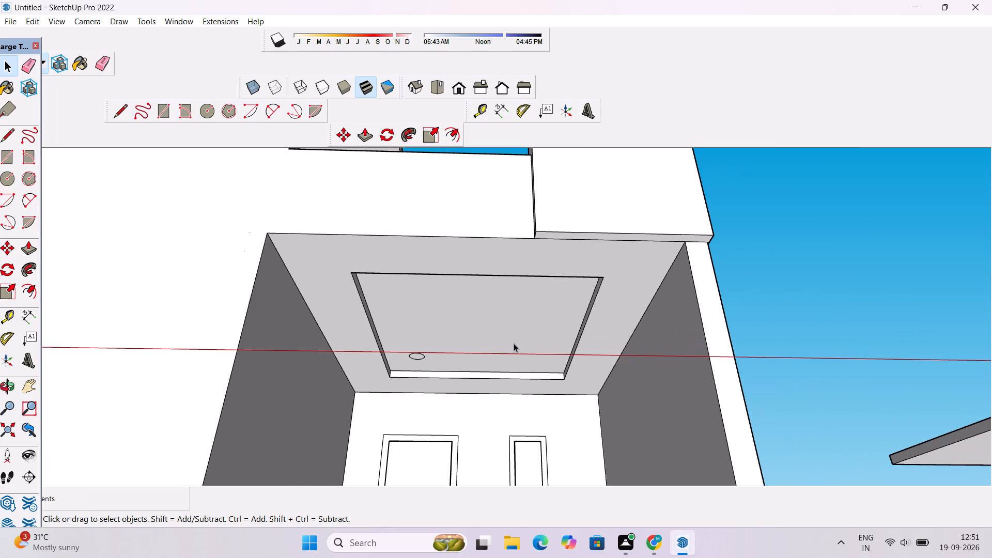
{"action": "scroll", "coordinate": [503, 382], "scroll_direction": "up", "scroll_amount": 4}
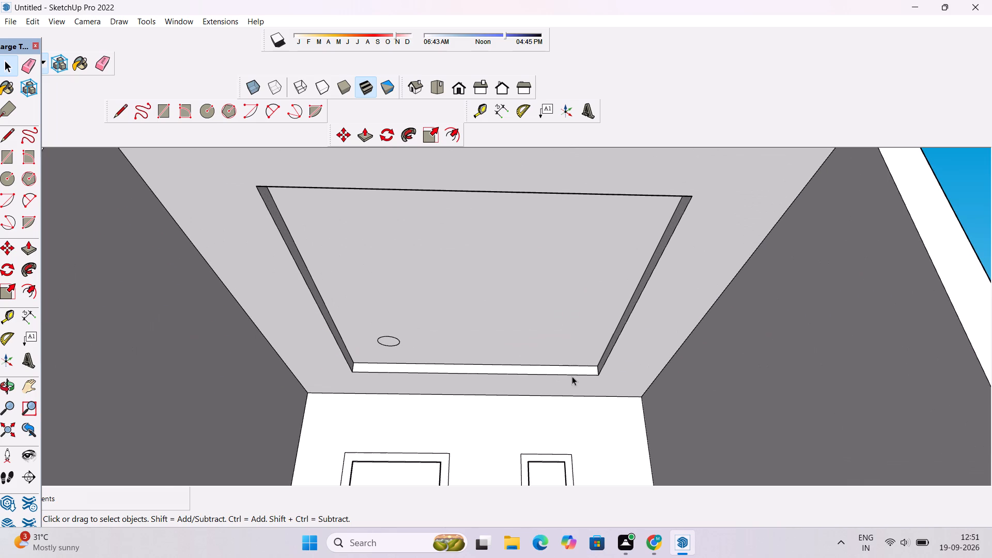
{"action": "scroll", "coordinate": [601, 313], "scroll_direction": "down", "scroll_amount": 10}
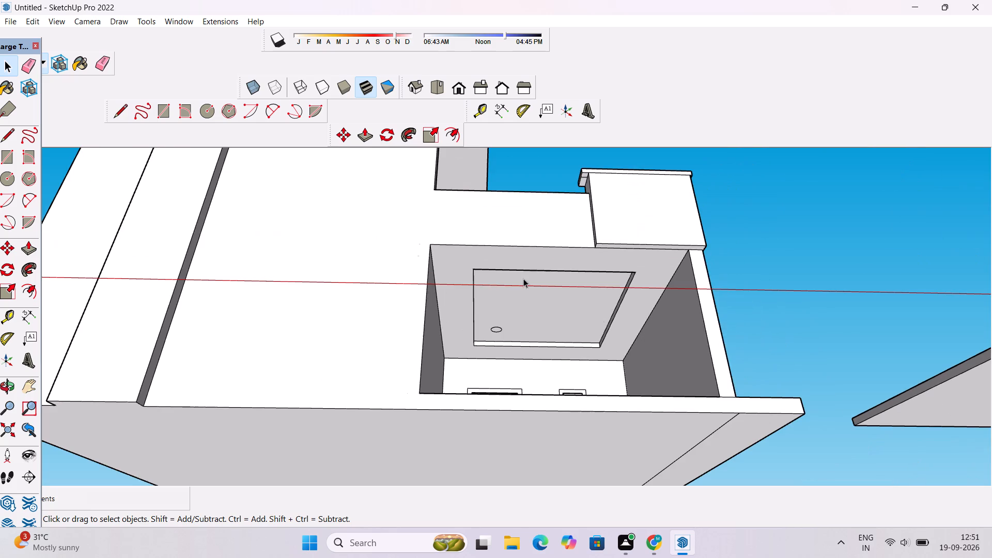
{"action": "scroll", "coordinate": [452, 277], "scroll_direction": "up", "scroll_amount": 4}
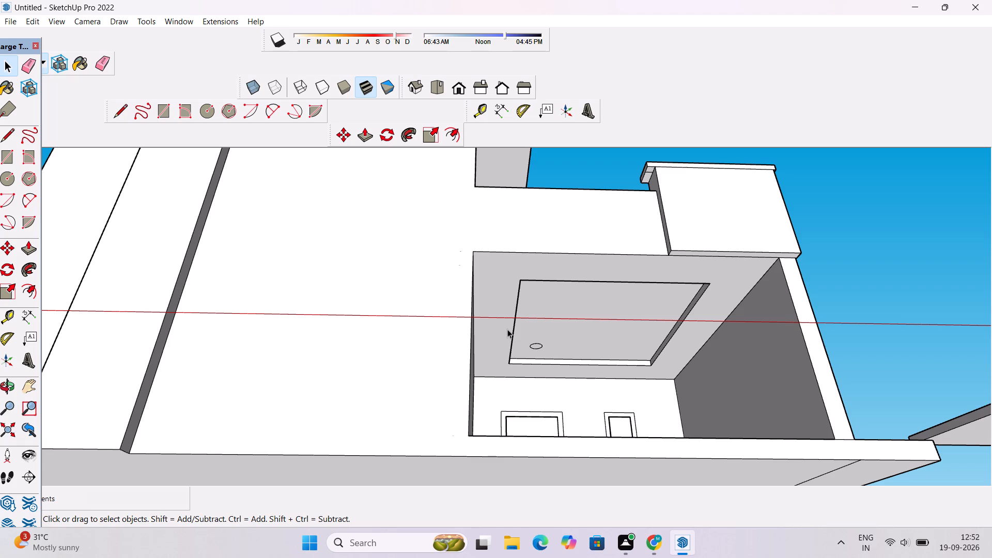
{"action": "key", "text": "o"}
{"action": "left_click_drag", "start_coordinate": [507, 329], "coordinate": [510, 357]}
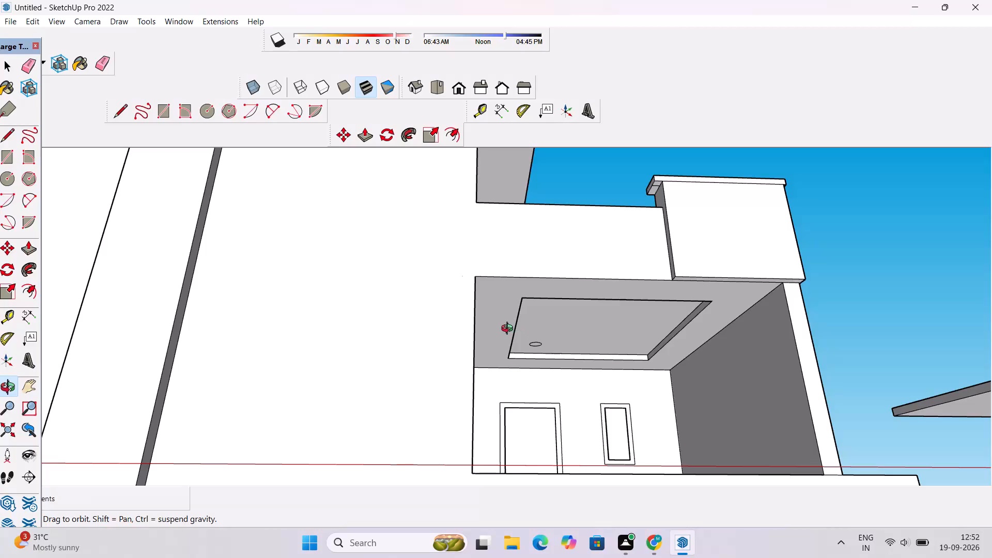
{"action": "left_click_drag", "start_coordinate": [511, 334], "coordinate": [492, 334], "text": "shift"}
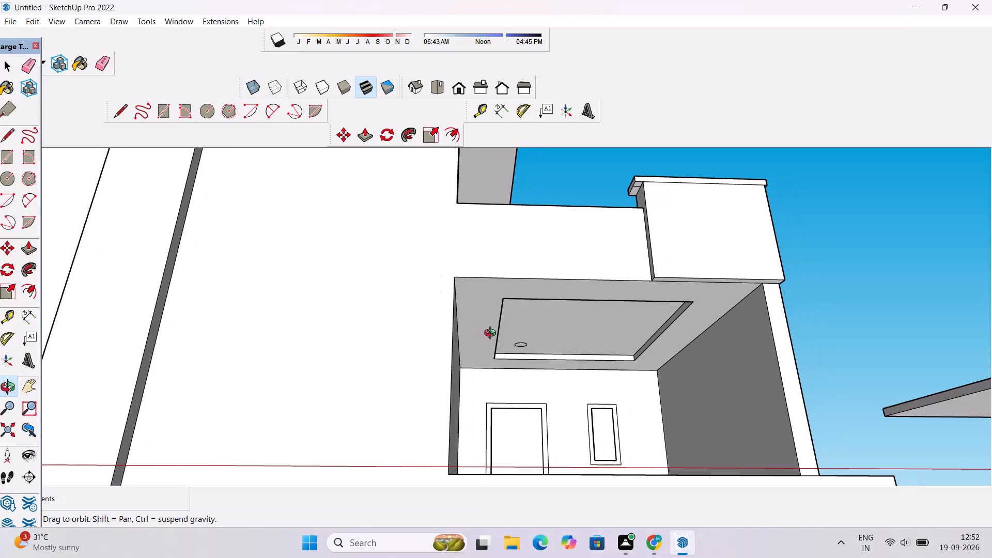
{"action": "left_click_drag", "start_coordinate": [492, 334], "coordinate": [488, 359]}
{"action": "scroll", "coordinate": [525, 356], "scroll_direction": "up", "scroll_amount": 3}
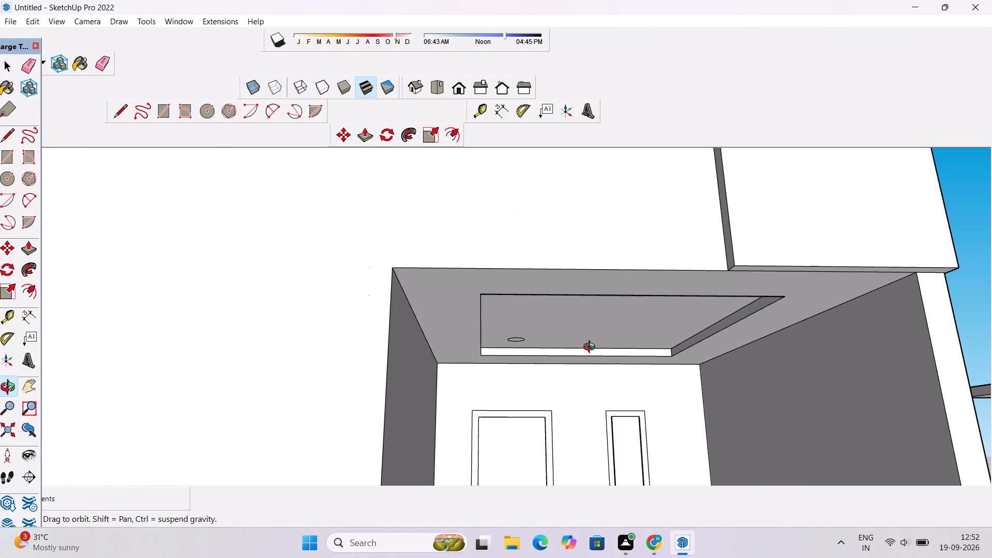
{"action": "left_click_drag", "start_coordinate": [624, 340], "coordinate": [521, 327], "text": "shift"}
{"action": "scroll", "coordinate": [508, 325], "scroll_direction": "down", "scroll_amount": 4}
{"action": "left_click_drag", "start_coordinate": [516, 347], "coordinate": [521, 374]}
{"action": "scroll", "coordinate": [514, 365], "scroll_direction": "up", "scroll_amount": 2}
{"action": "left_click_drag", "start_coordinate": [514, 365], "coordinate": [550, 354], "text": "shift"}
{"action": "scroll", "coordinate": [537, 357], "scroll_direction": "up", "scroll_amount": 1}
{"action": "left_click_drag", "start_coordinate": [536, 360], "coordinate": [538, 361], "text": "shift"}
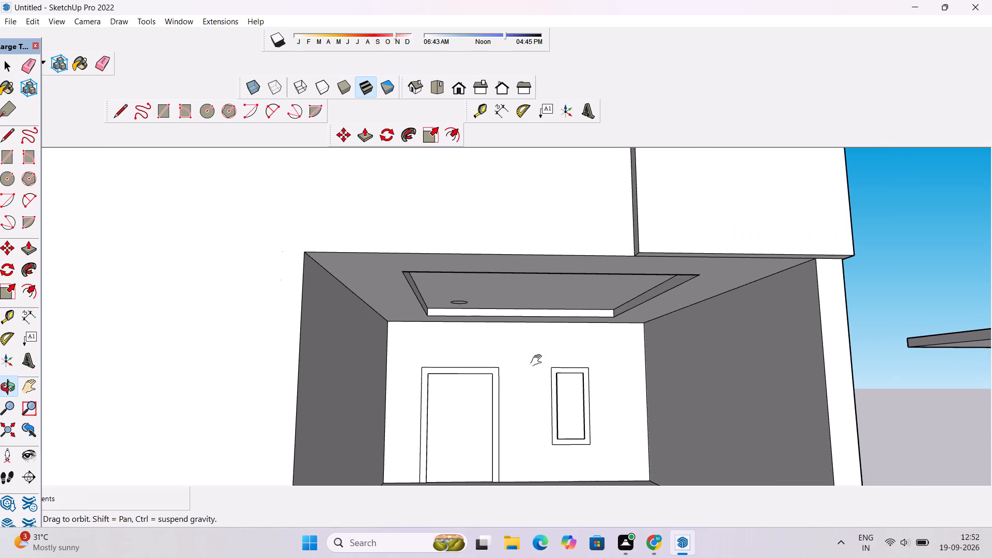
{"action": "left_click_drag", "start_coordinate": [538, 361], "coordinate": [560, 365], "text": "shift"}
{"action": "left_click_drag", "start_coordinate": [559, 369], "coordinate": [548, 316]}
{"action": "scroll", "coordinate": [548, 316], "scroll_direction": "up", "scroll_amount": 3}
{"action": "left_click_drag", "start_coordinate": [545, 313], "coordinate": [516, 349], "text": "shift"}
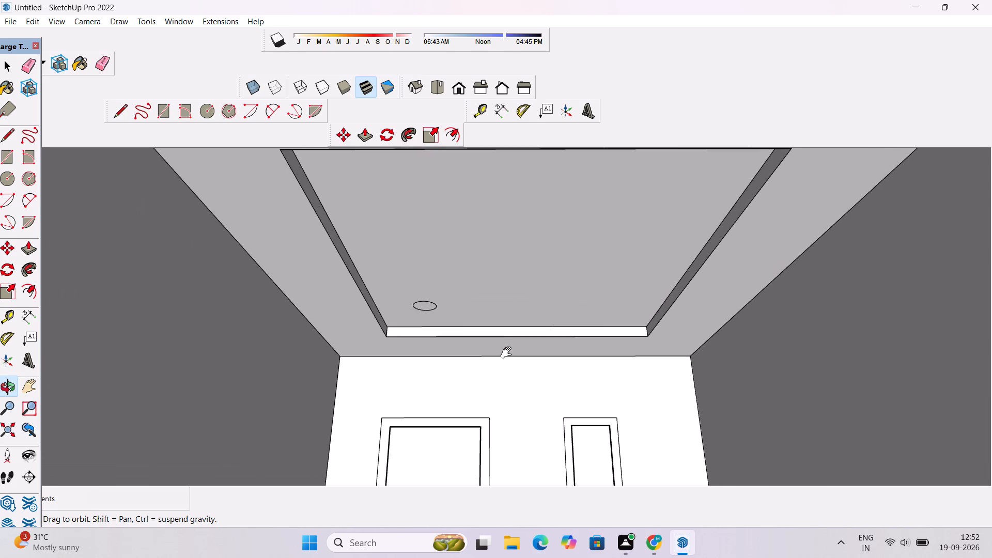
{"action": "scroll", "coordinate": [508, 353], "scroll_direction": "up", "scroll_amount": 3}
{"action": "scroll", "coordinate": [503, 357], "scroll_direction": "down", "scroll_amount": 5}
{"action": "left_click_drag", "start_coordinate": [504, 406], "coordinate": [482, 339]}
{"action": "left_click_drag", "start_coordinate": [481, 335], "coordinate": [525, 443], "text": "shift"}
{"action": "left_click_drag", "start_coordinate": [468, 319], "coordinate": [487, 369]}
{"action": "scroll", "coordinate": [452, 351], "scroll_direction": "up", "scroll_amount": 2}
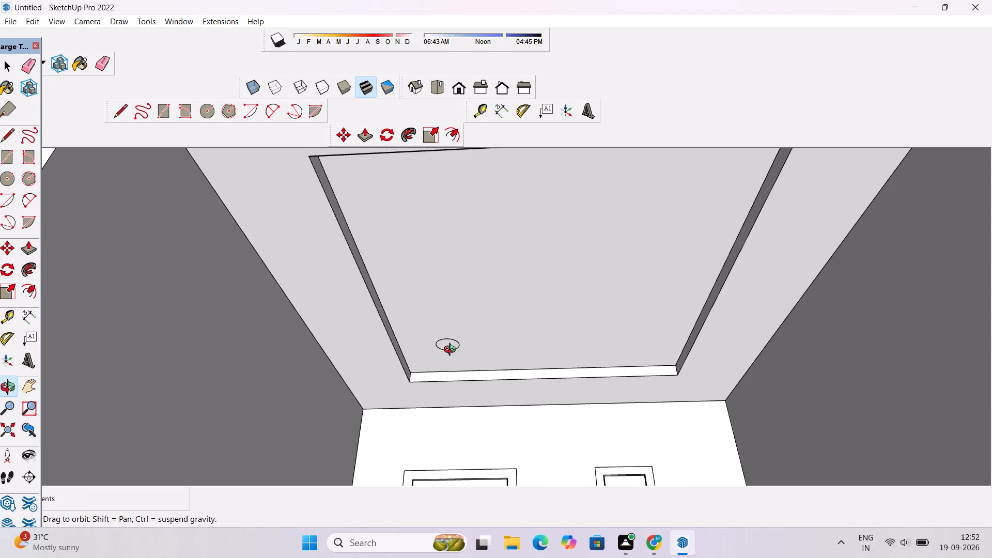
Copy the ceiling circle about 8' 7" along the recess's back edge, placing it near the opposite back corner.
{"action": "key", "text": "space"}
{"action": "double_click", "coordinate": [450, 345]}
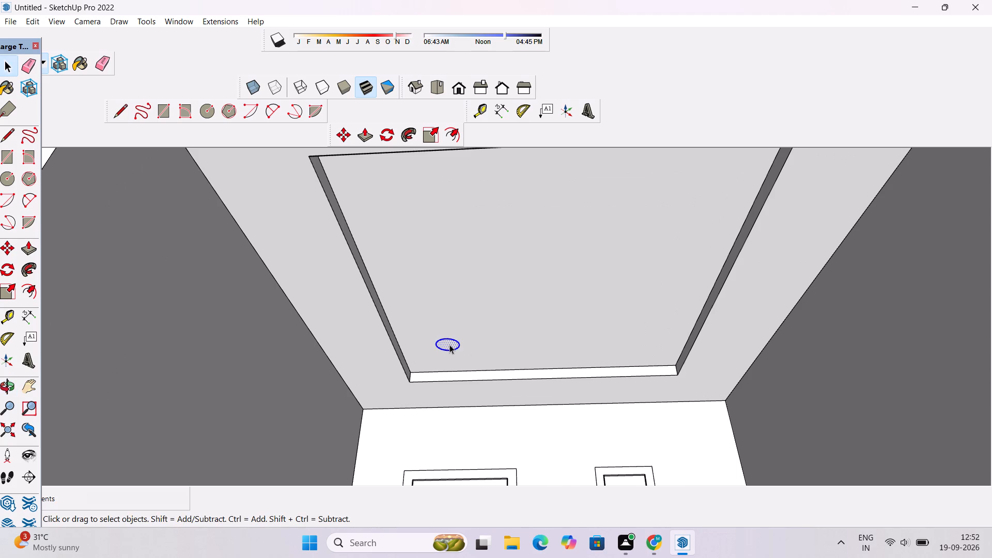
{"action": "key", "text": "m"}
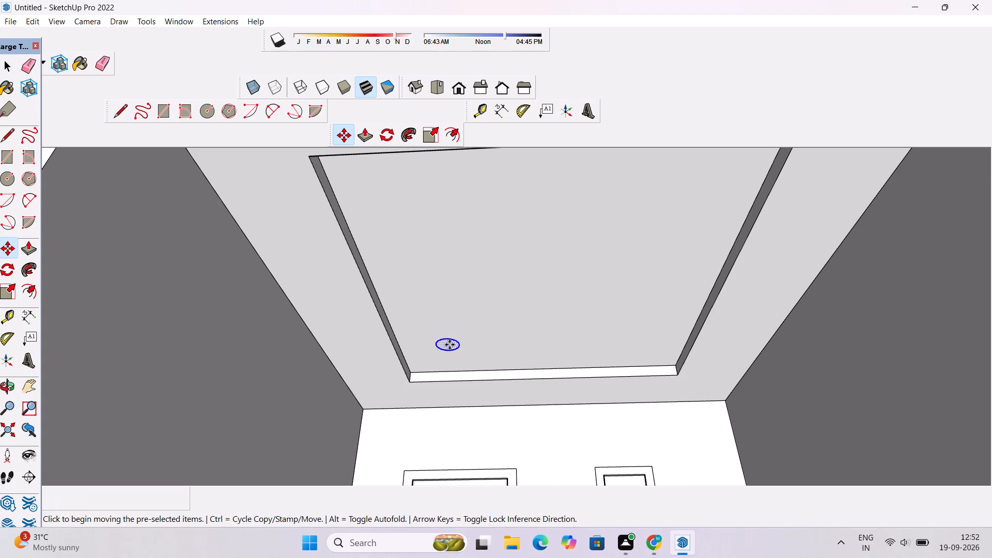
{"action": "scroll", "coordinate": [450, 345], "scroll_direction": "down", "scroll_amount": 2}
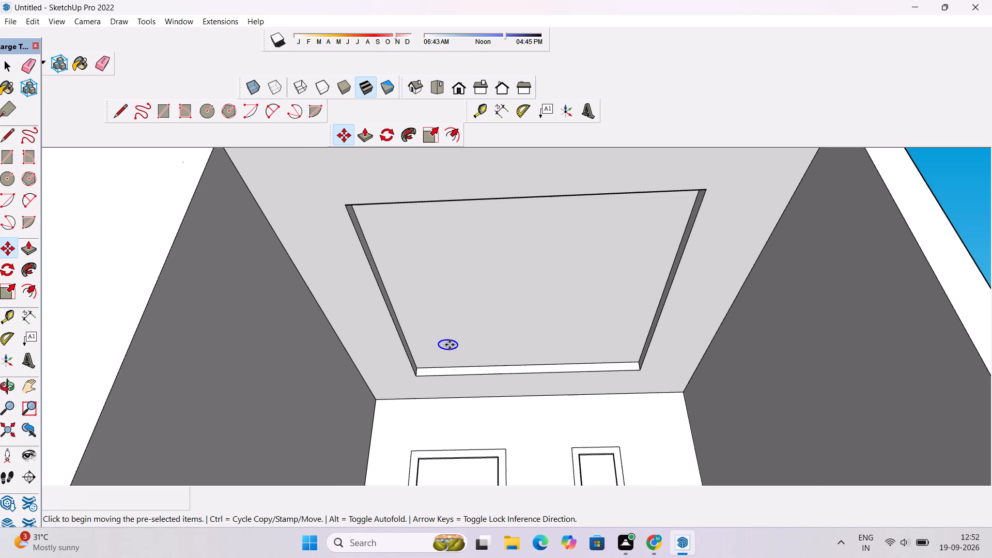
{"action": "scroll", "coordinate": [450, 345], "scroll_direction": "up", "scroll_amount": 1}
{"action": "scroll", "coordinate": [450, 345], "scroll_direction": "down", "scroll_amount": 2}
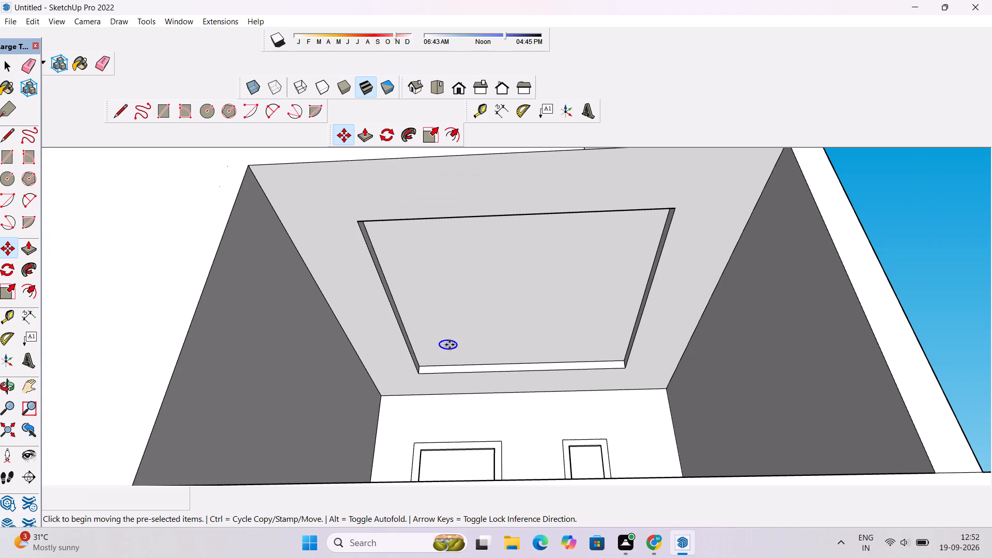
{"action": "scroll", "coordinate": [436, 348], "scroll_direction": "up", "scroll_amount": 5}
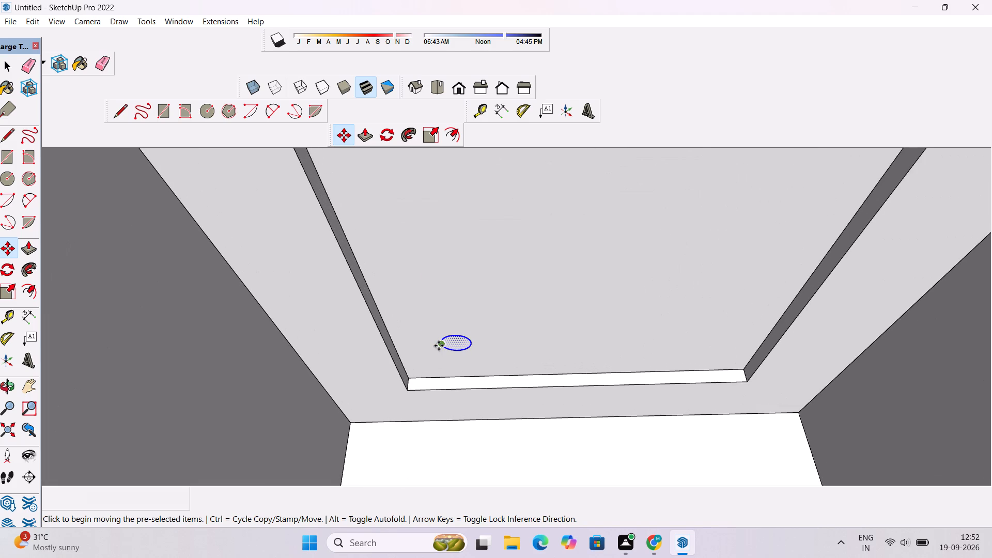
{"action": "left_click", "coordinate": [439, 346]}
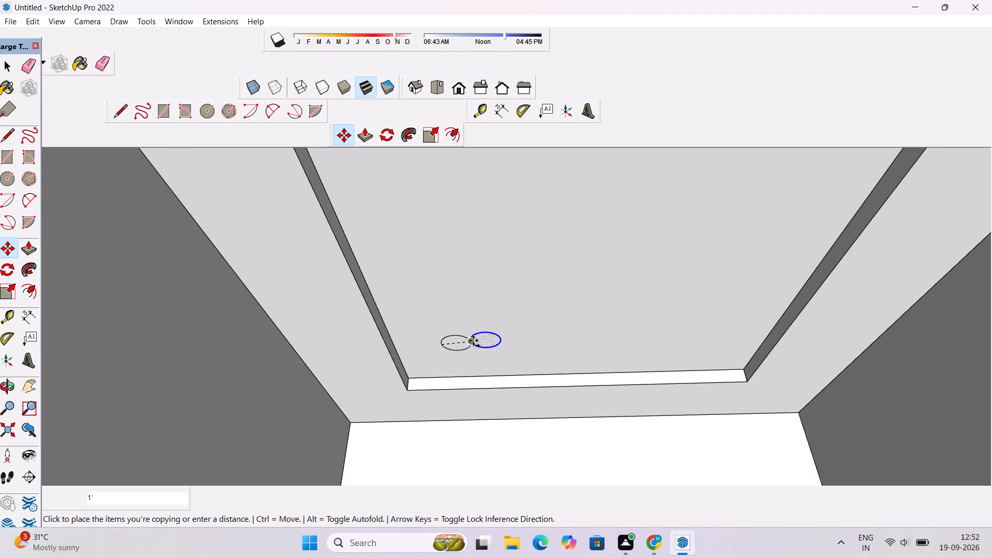
{"action": "scroll", "coordinate": [474, 340], "scroll_direction": "down", "scroll_amount": 6}
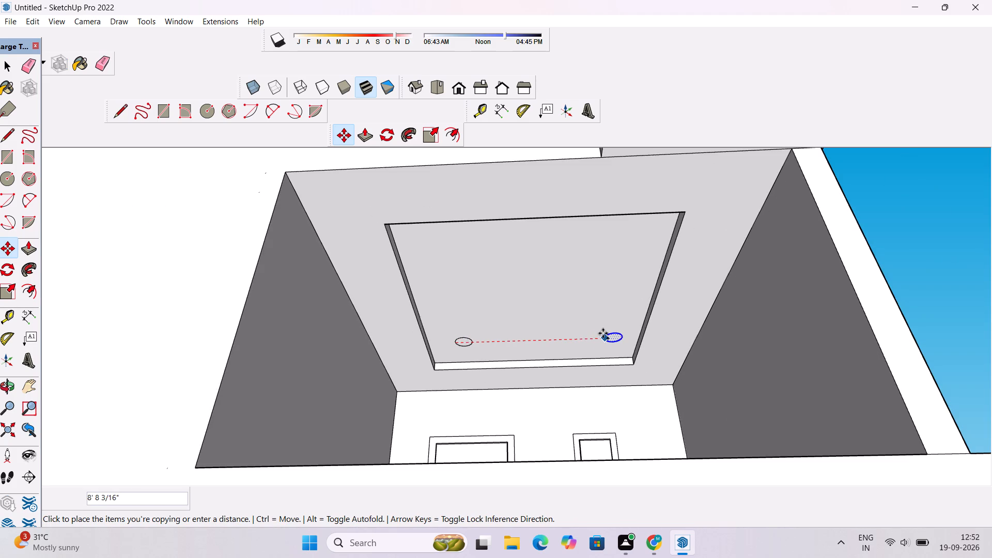
{"action": "scroll", "coordinate": [603, 333], "scroll_direction": "up", "scroll_amount": 4}
{"action": "left_click", "coordinate": [603, 333]}
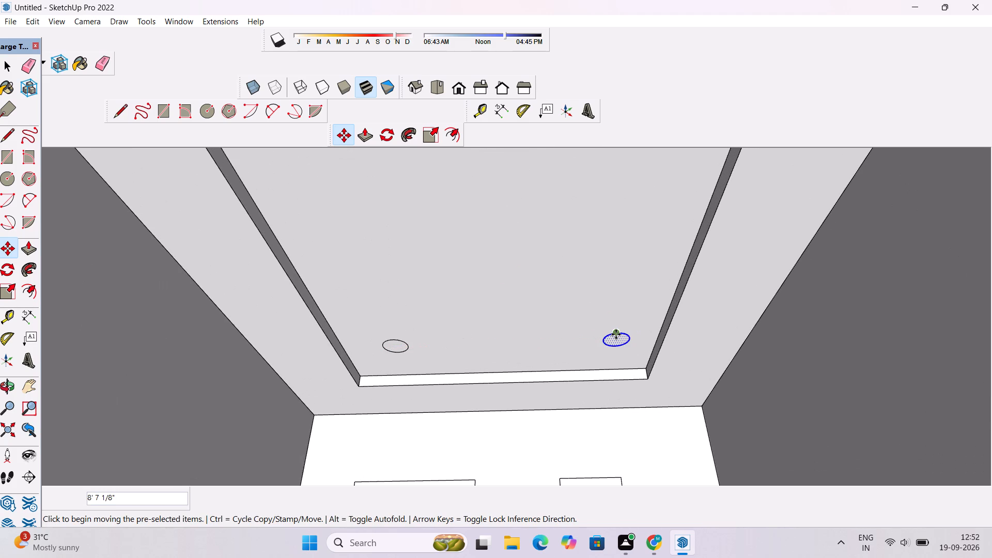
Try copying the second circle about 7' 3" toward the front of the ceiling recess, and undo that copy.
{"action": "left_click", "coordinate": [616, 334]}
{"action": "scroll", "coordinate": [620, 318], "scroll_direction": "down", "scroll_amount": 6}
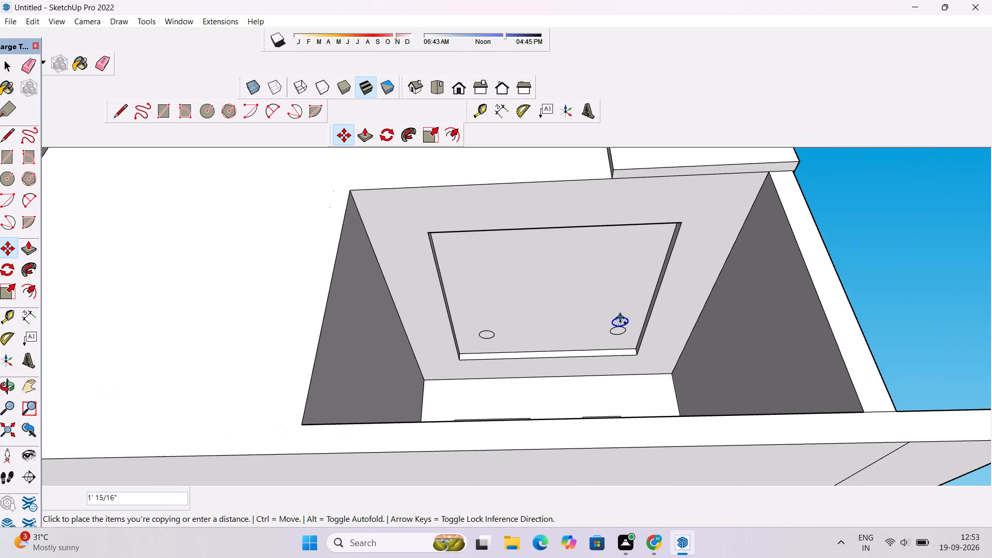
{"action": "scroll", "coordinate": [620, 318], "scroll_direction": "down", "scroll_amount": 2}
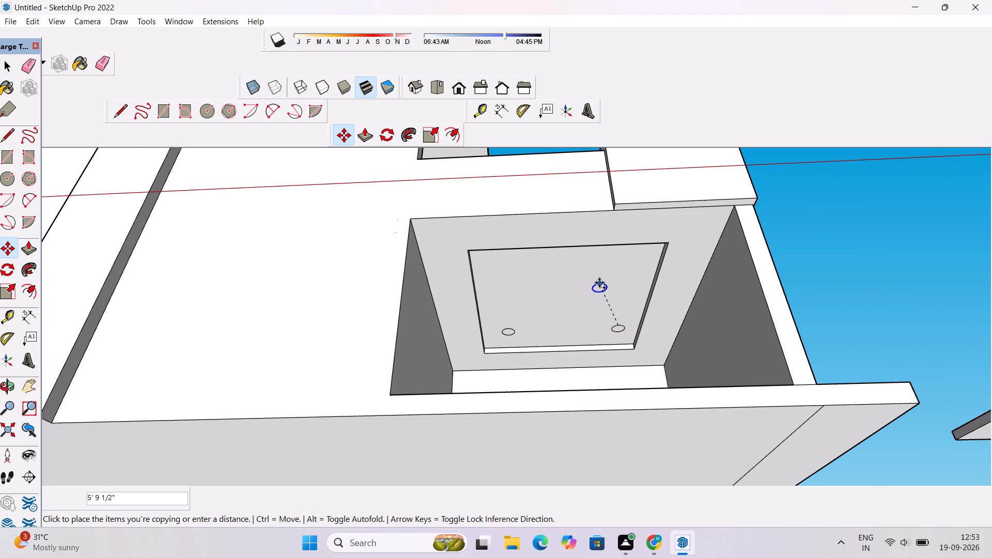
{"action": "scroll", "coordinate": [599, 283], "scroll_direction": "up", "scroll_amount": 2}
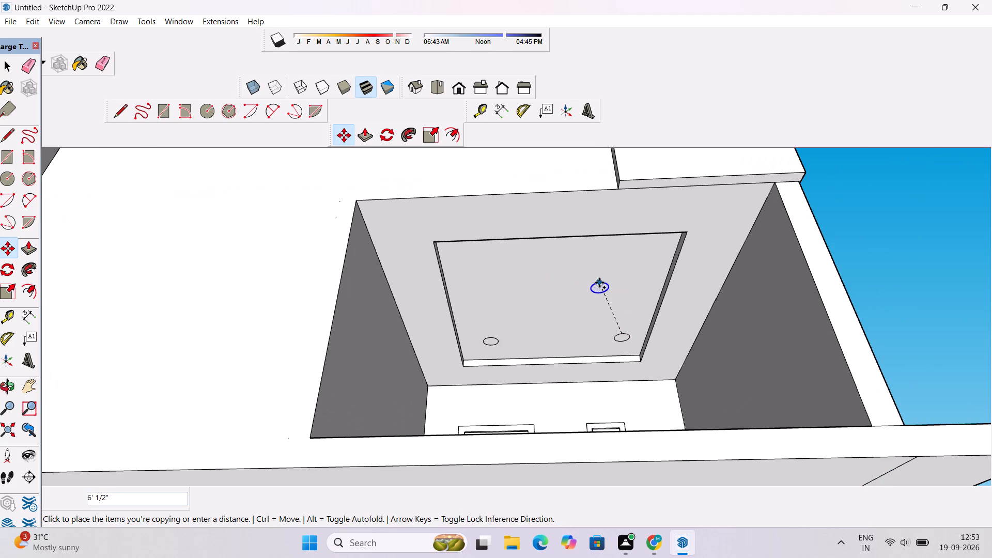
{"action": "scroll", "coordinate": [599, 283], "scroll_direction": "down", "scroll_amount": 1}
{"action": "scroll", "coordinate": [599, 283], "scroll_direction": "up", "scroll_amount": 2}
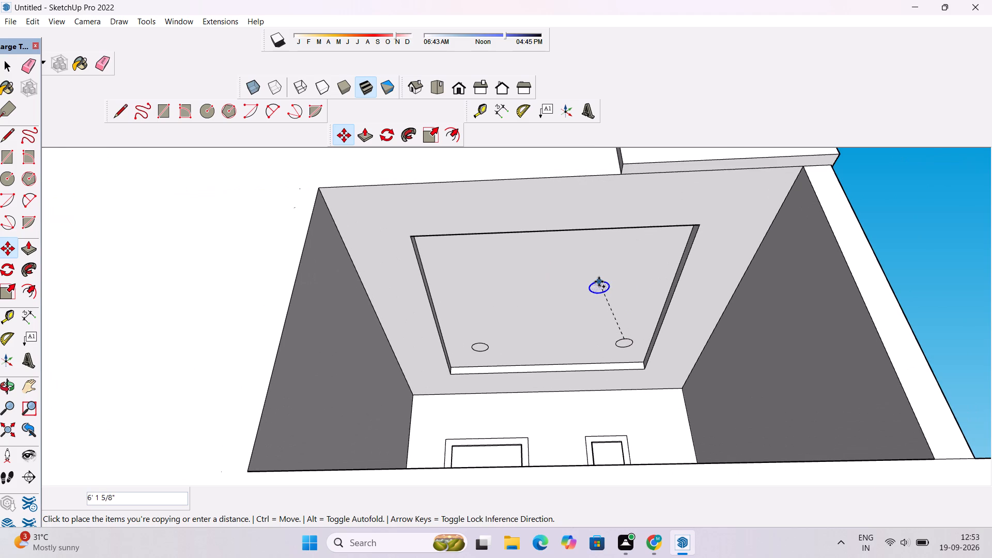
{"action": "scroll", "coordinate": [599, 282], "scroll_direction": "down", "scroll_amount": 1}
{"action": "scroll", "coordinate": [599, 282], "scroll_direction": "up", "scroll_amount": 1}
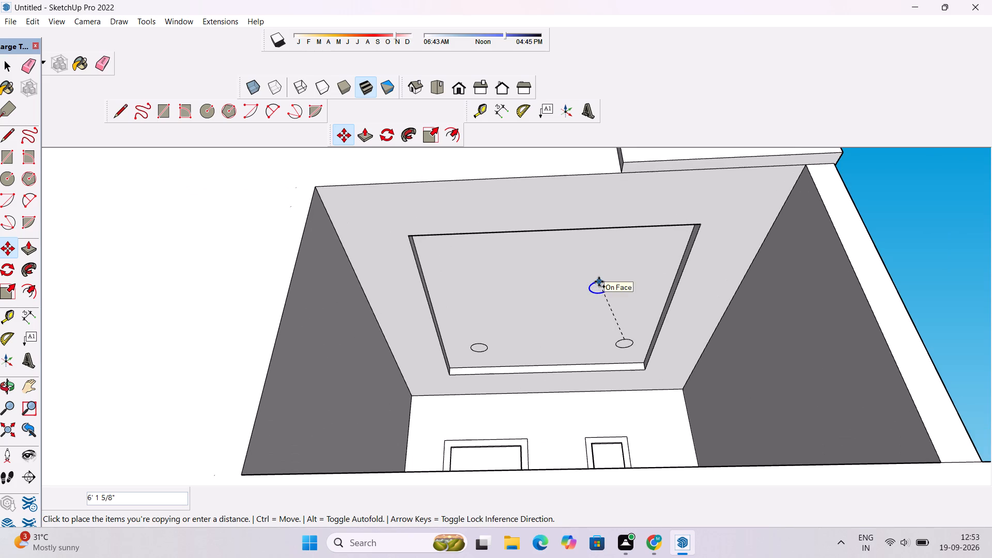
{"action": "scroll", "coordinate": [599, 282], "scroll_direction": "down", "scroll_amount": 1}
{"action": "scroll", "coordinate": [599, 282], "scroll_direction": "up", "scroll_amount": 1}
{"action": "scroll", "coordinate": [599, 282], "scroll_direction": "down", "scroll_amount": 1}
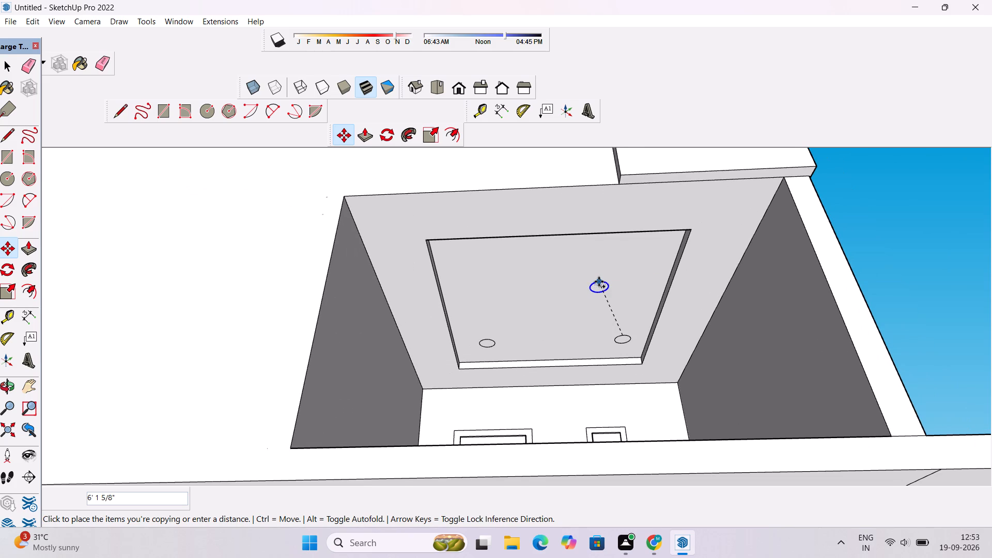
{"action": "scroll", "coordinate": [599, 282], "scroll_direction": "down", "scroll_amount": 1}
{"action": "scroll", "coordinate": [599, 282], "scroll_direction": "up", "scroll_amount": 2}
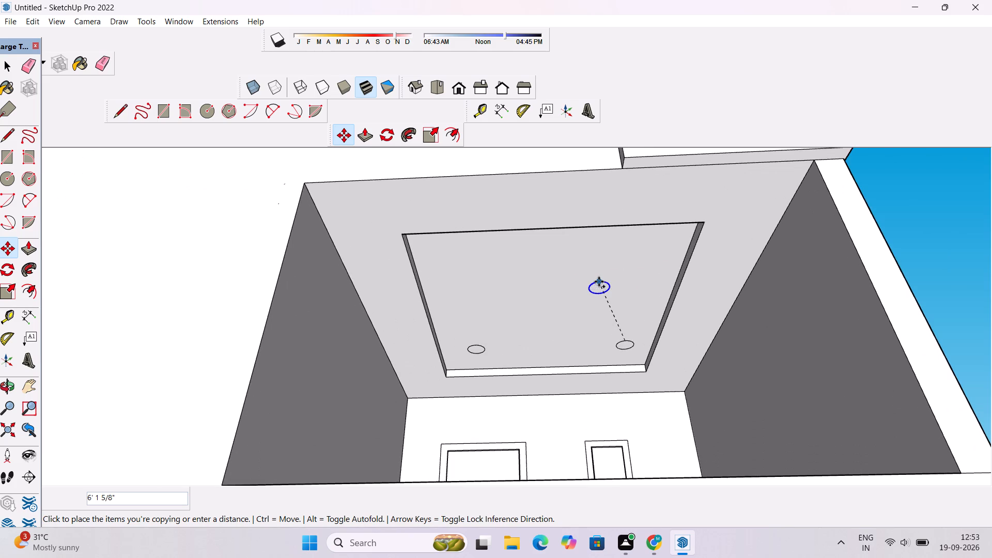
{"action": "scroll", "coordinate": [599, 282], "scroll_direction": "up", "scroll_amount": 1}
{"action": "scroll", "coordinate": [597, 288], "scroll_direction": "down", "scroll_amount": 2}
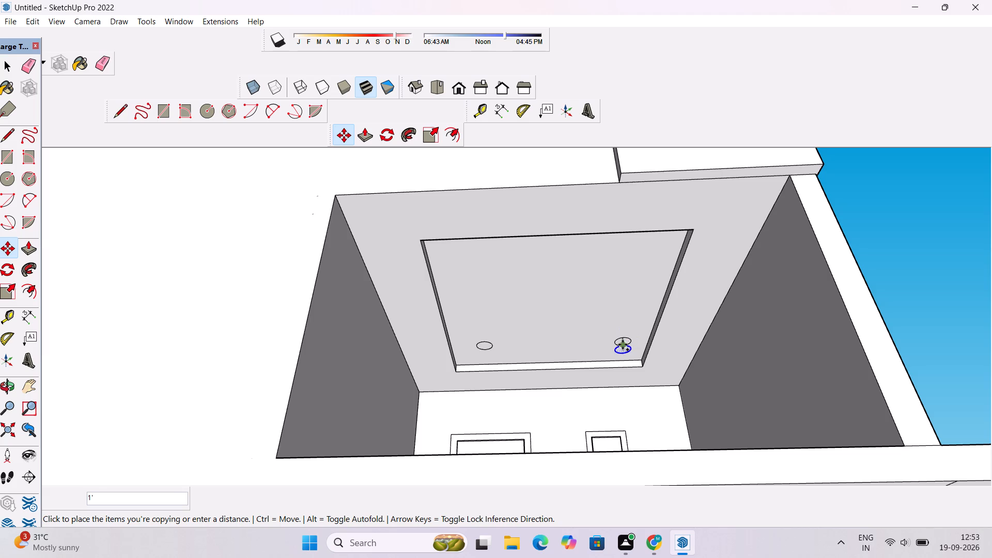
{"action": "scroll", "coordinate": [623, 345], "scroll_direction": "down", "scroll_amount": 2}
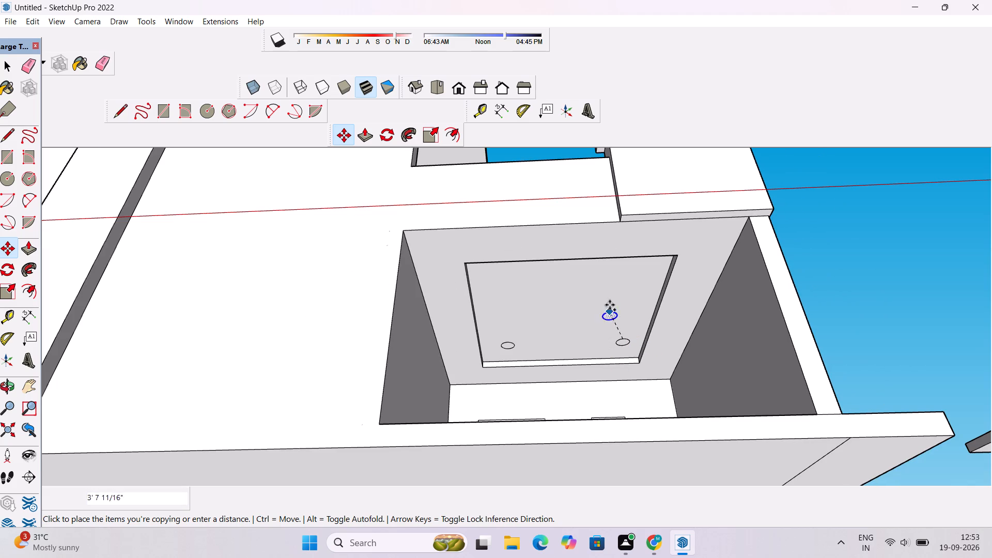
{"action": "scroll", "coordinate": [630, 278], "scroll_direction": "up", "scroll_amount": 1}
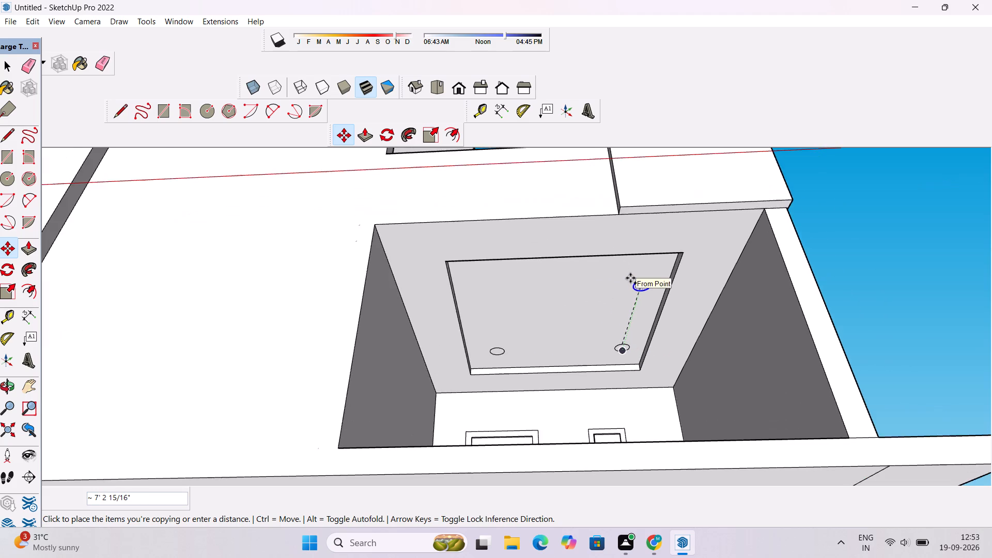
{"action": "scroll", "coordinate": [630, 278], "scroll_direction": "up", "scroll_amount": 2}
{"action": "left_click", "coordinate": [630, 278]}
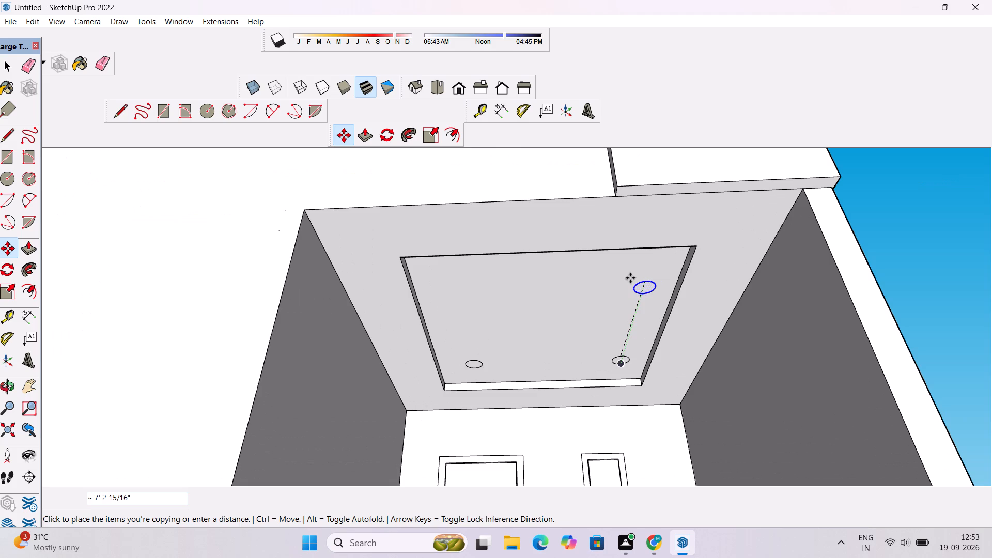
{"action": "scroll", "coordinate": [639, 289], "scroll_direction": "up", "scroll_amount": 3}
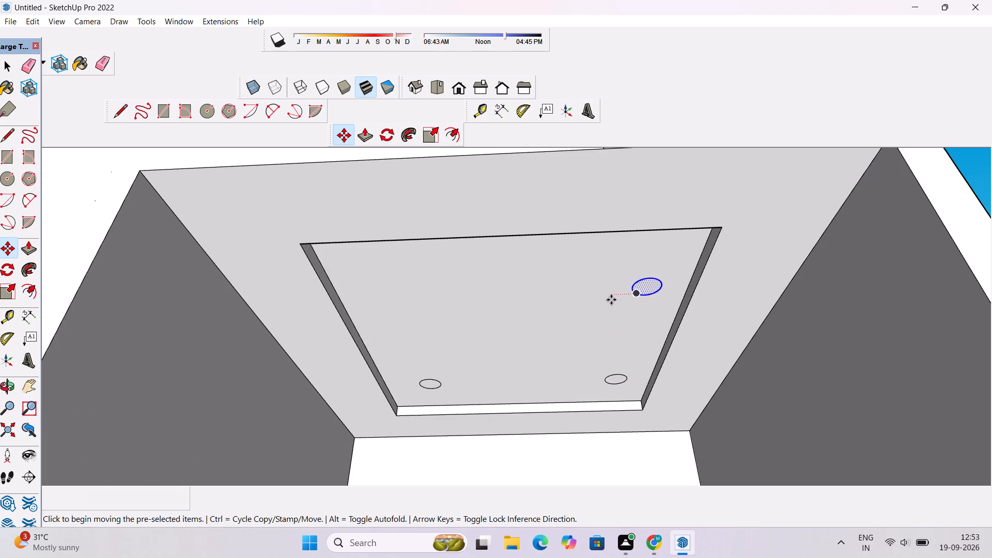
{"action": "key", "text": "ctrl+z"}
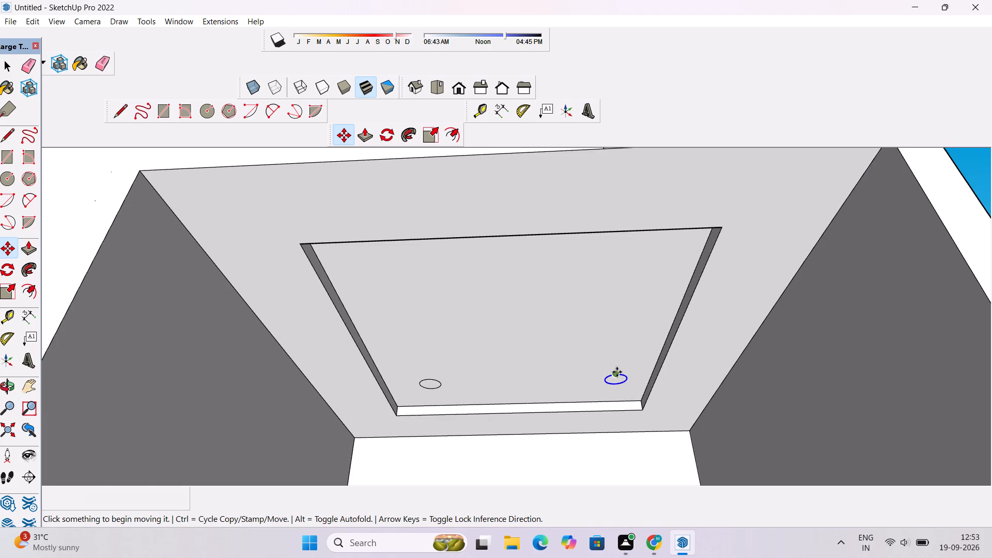
Copy the back circle near the outer side wall about 8' 4" straight toward the front of the ceiling recess.
{"action": "left_click", "coordinate": [617, 372]}
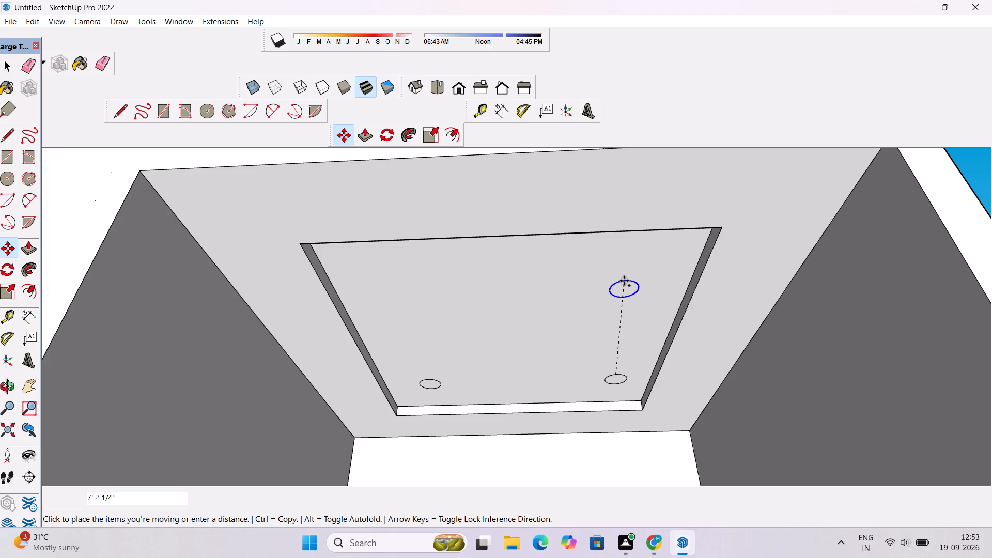
{"action": "scroll", "coordinate": [624, 281], "scroll_direction": "up", "scroll_amount": 2}
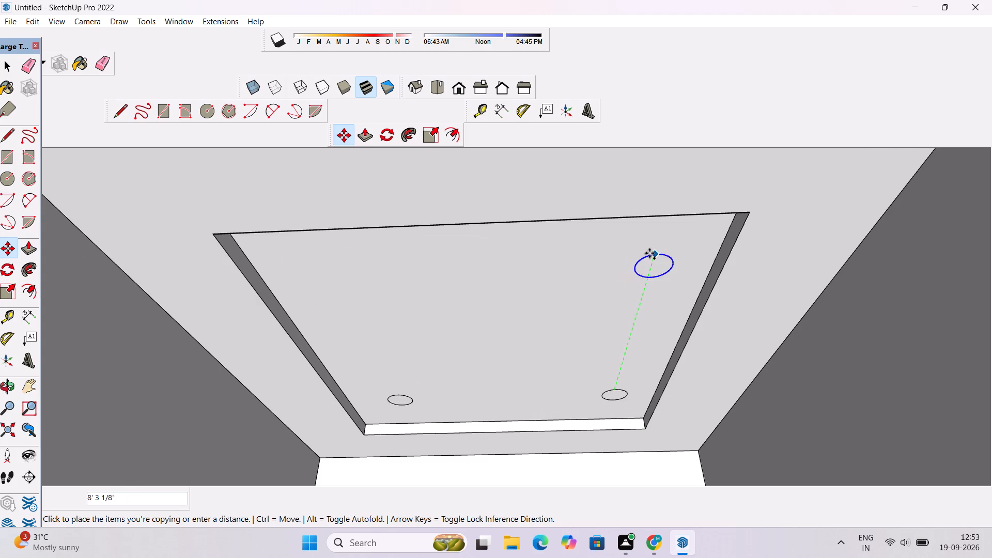
{"action": "left_click", "coordinate": [653, 252]}
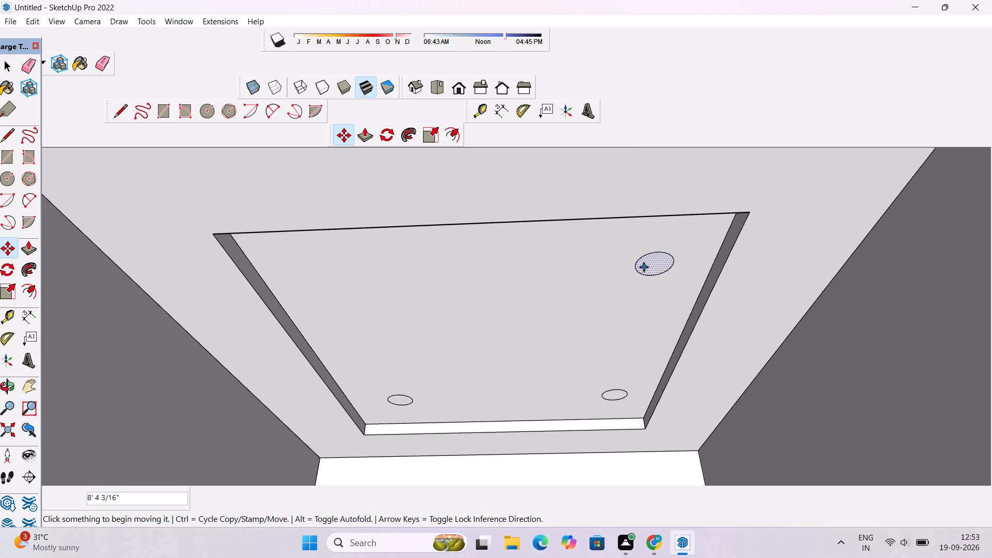
Copy the new front circle about 8' 2" along the recess's front edge, placing it near the inner front corner.
{"action": "left_click", "coordinate": [636, 267]}
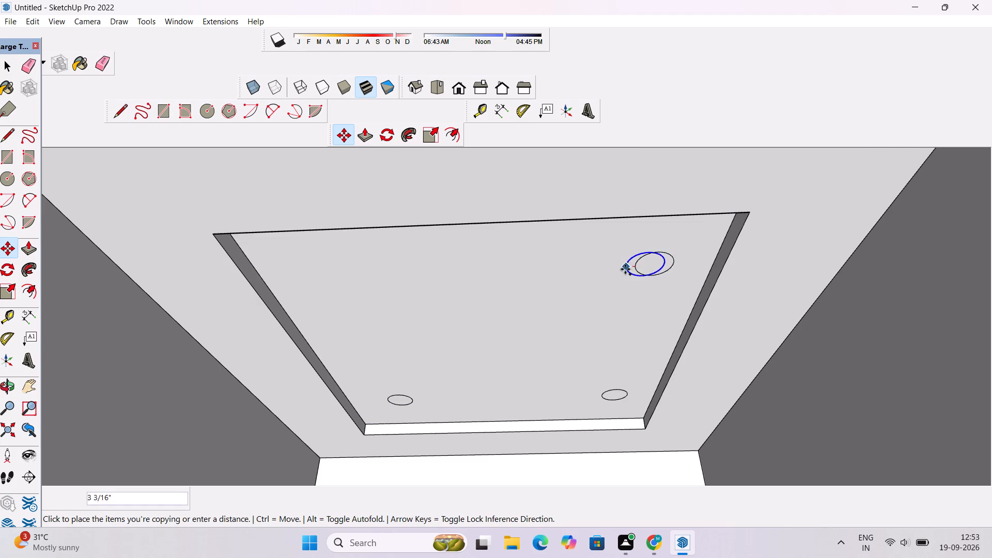
{"action": "left_click", "coordinate": [336, 280]}
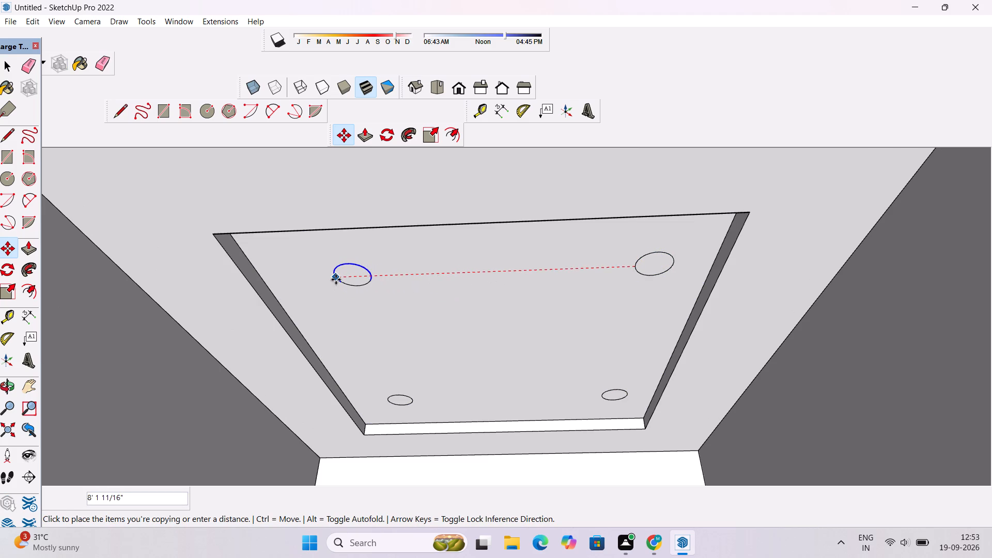
{"action": "key", "text": "space"}
Push the front circle beside the inner side wall 1" up into the ceiling.
{"action": "scroll", "coordinate": [336, 280], "scroll_direction": "down", "scroll_amount": 3}
{"action": "key", "text": "p"}
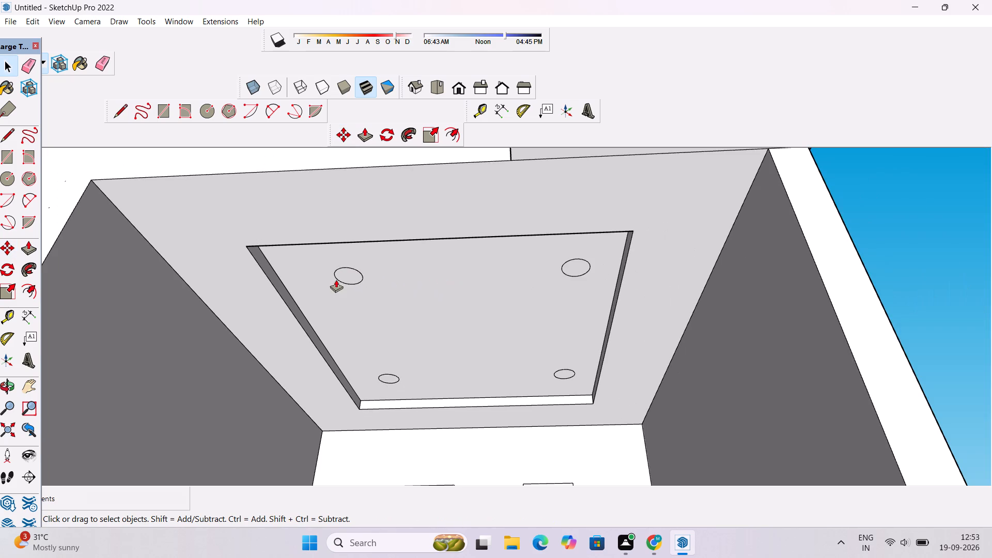
{"action": "left_click", "coordinate": [351, 269]}
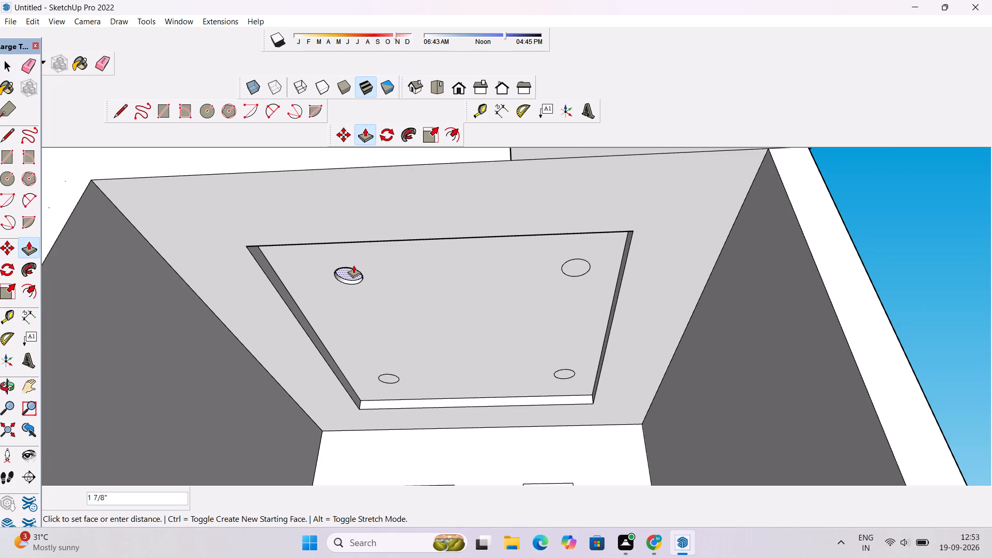
{"action": "type", "text": "1\""}
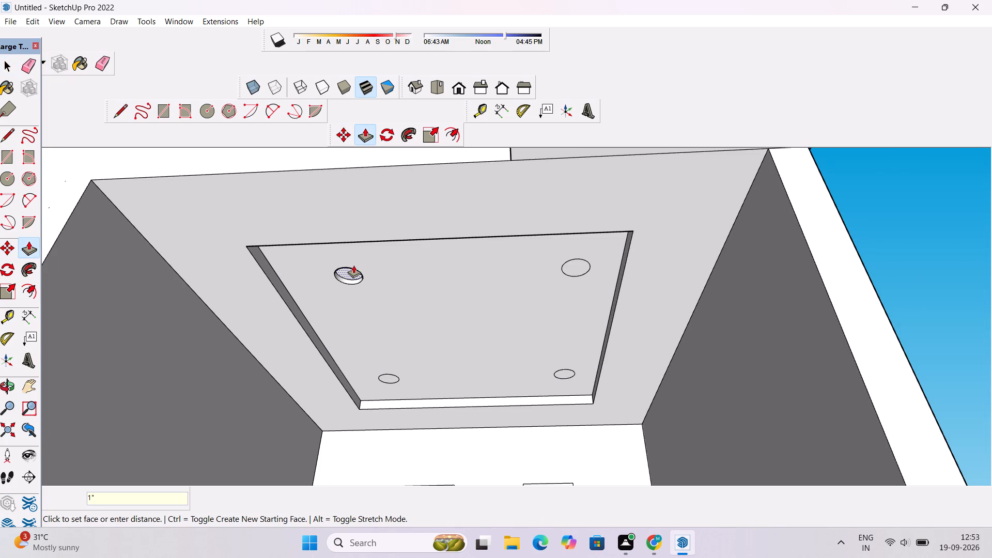
{"action": "key", "text": "Return"}
Push the back circle beside the inner side wall up 1", matching the recessed front circle's depth.
{"action": "scroll", "coordinate": [392, 378], "scroll_direction": "up", "scroll_amount": 4}
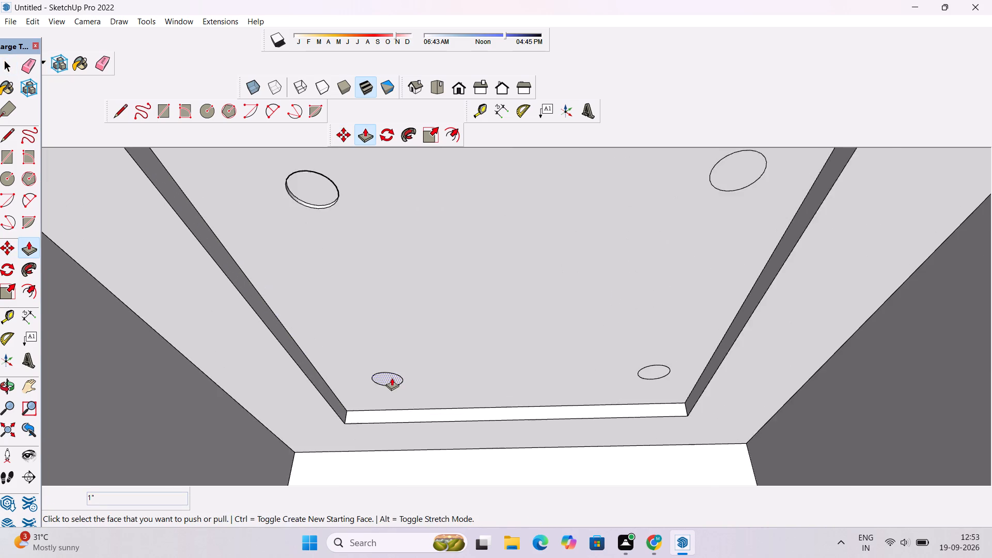
{"action": "scroll", "coordinate": [392, 378], "scroll_direction": "up", "scroll_amount": 3}
{"action": "left_click", "coordinate": [392, 378]}
{"action": "scroll", "coordinate": [389, 360], "scroll_direction": "down", "scroll_amount": 7}
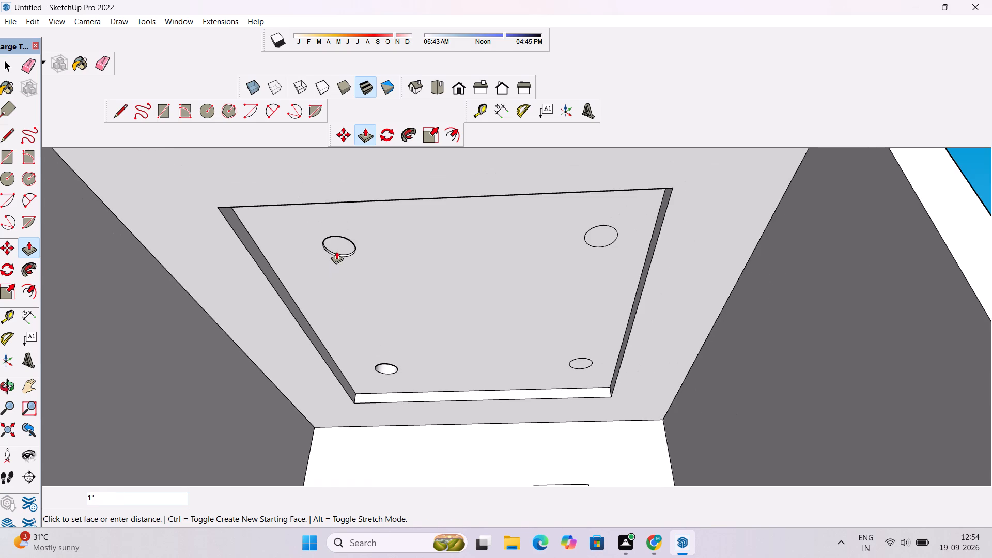
{"action": "scroll", "coordinate": [336, 251], "scroll_direction": "up", "scroll_amount": 2}
{"action": "left_click", "coordinate": [342, 241]}
Push the front circle near the outer side wall up 1", matching the inner front circle's depth.
{"action": "scroll", "coordinate": [328, 253], "scroll_direction": "down", "scroll_amount": 5}
{"action": "scroll", "coordinate": [506, 243], "scroll_direction": "up", "scroll_amount": 2}
{"action": "left_click", "coordinate": [536, 239]}
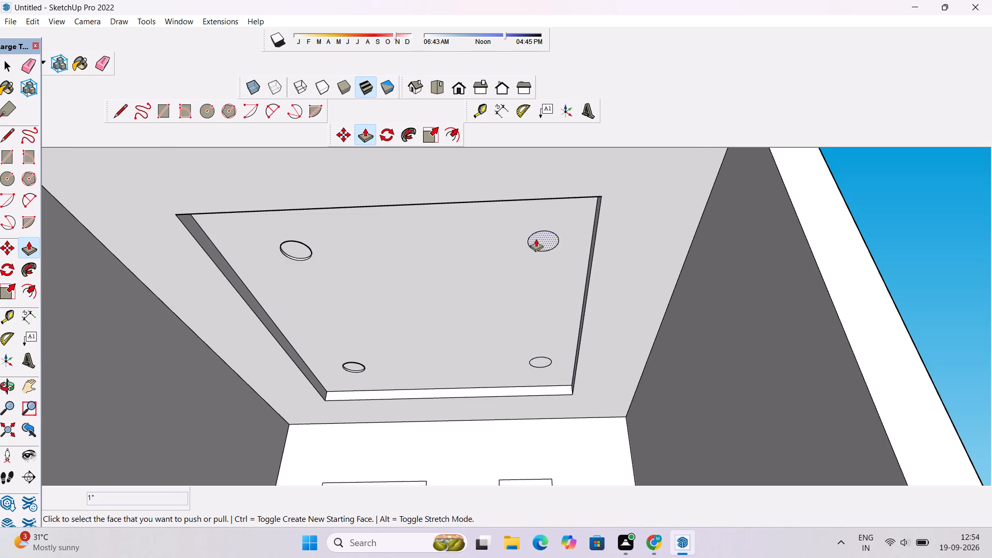
{"action": "left_click", "coordinate": [296, 250]}
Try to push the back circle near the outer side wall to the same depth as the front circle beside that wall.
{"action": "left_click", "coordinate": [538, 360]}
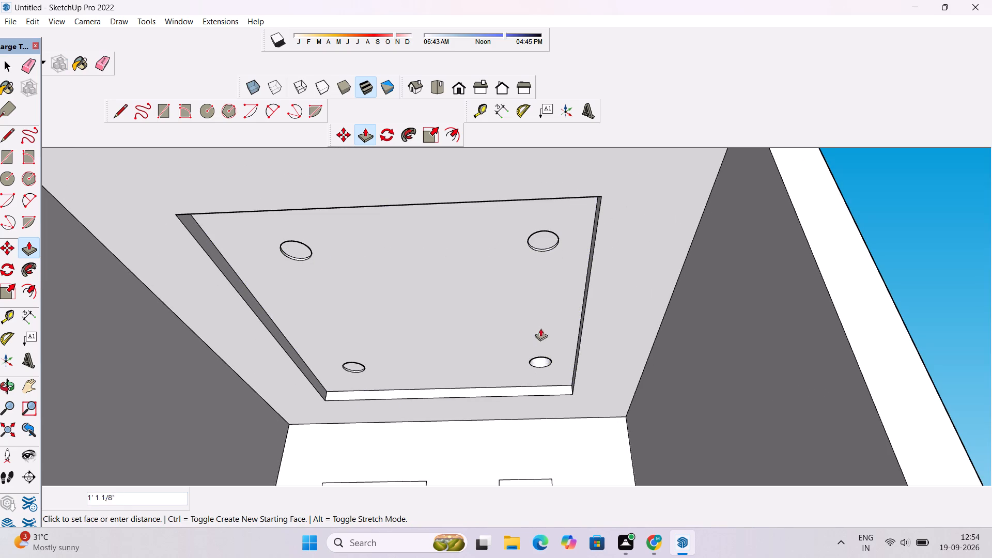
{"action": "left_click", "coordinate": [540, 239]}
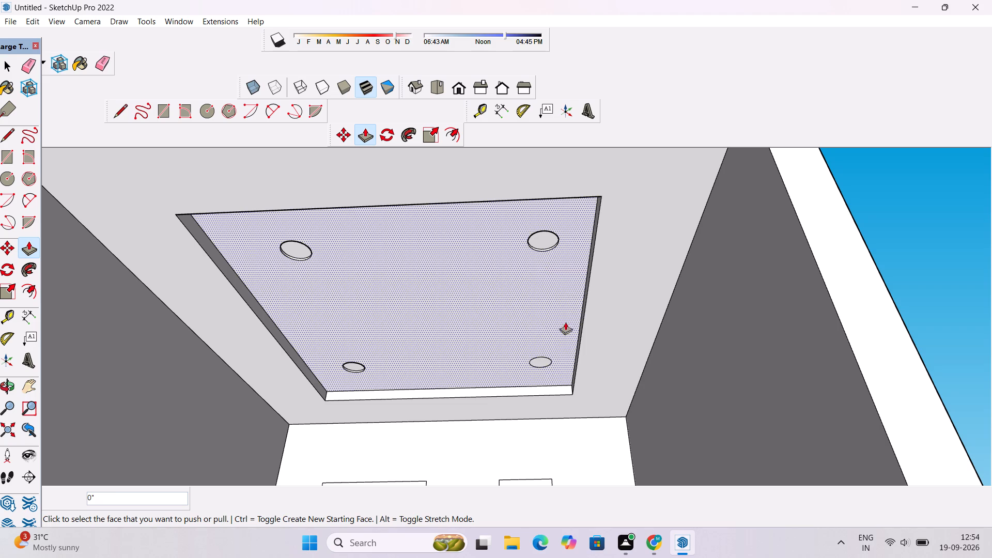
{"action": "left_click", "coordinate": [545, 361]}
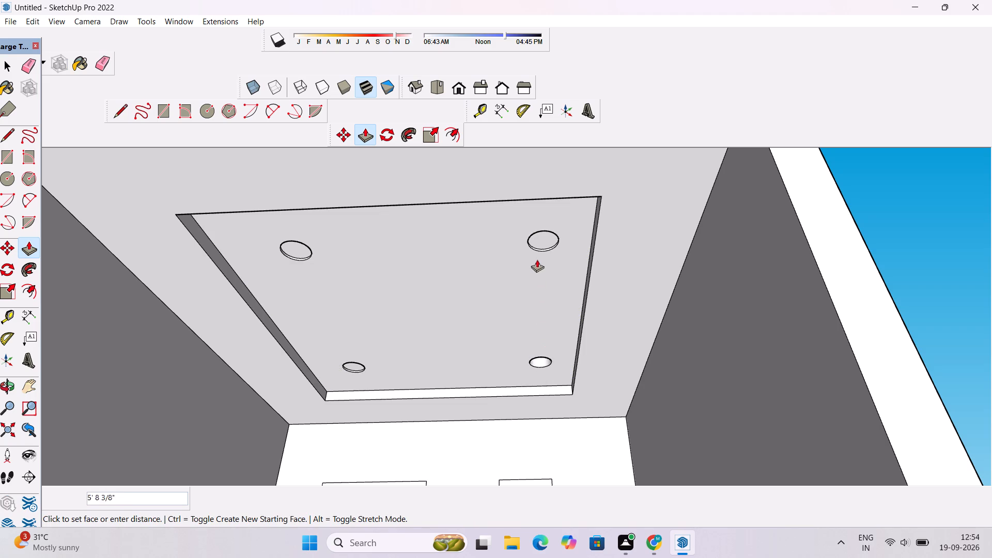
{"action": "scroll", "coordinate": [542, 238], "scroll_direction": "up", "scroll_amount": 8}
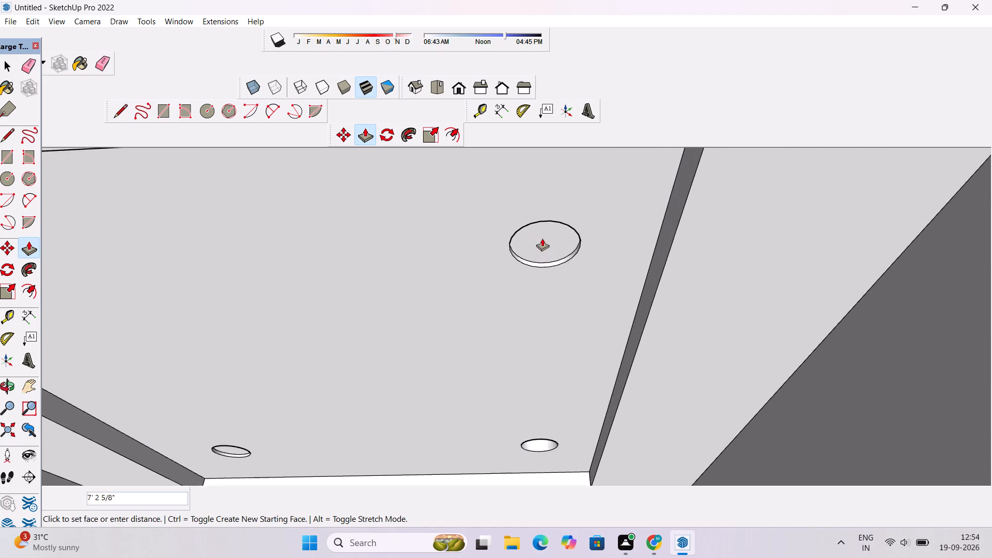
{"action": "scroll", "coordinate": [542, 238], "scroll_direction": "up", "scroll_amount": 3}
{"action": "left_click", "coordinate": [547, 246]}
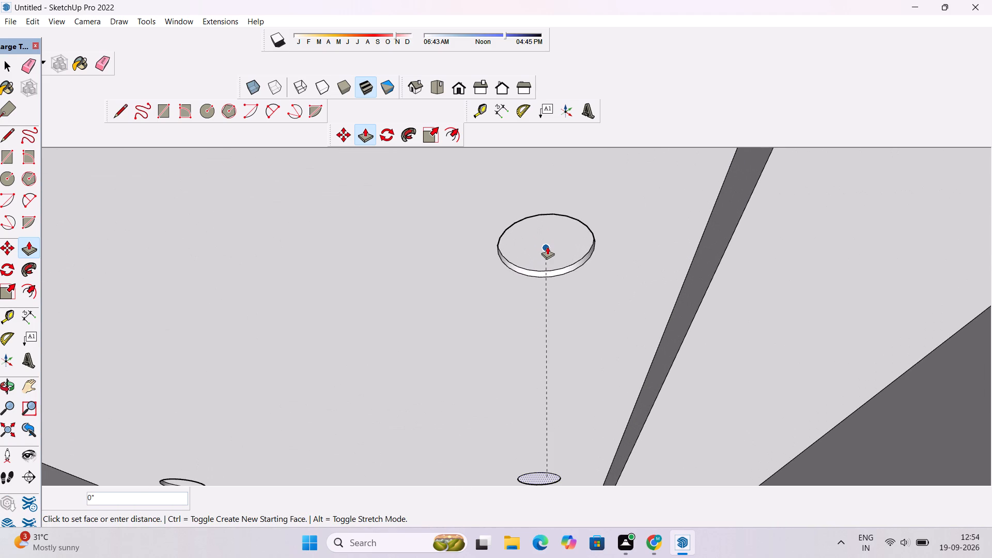
Push the back circle near the outer side wall up 1", matching the depth of the inner back circle.
{"action": "scroll", "coordinate": [547, 246], "scroll_direction": "down", "scroll_amount": 5}
{"action": "scroll", "coordinate": [562, 371], "scroll_direction": "down", "scroll_amount": 3}
{"action": "scroll", "coordinate": [550, 464], "scroll_direction": "up", "scroll_amount": 4}
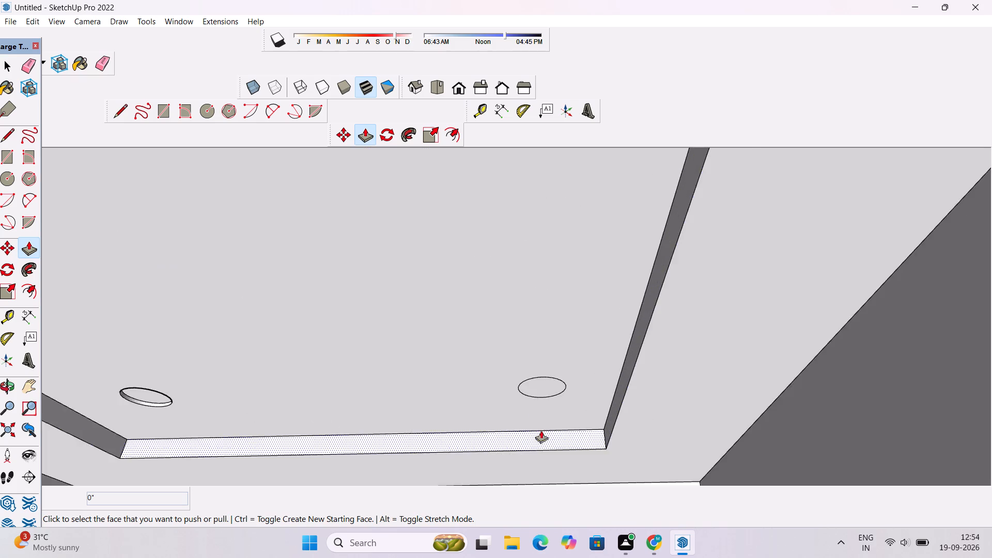
{"action": "scroll", "coordinate": [541, 430], "scroll_direction": "up", "scroll_amount": 4}
{"action": "left_click", "coordinate": [536, 377]}
{"action": "scroll", "coordinate": [535, 352], "scroll_direction": "down", "scroll_amount": 8}
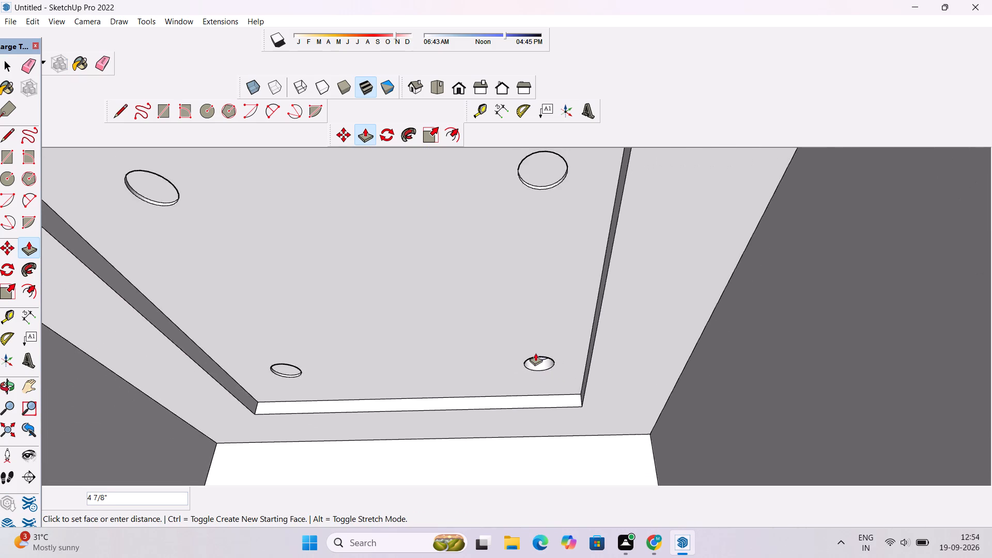
{"action": "scroll", "coordinate": [535, 353], "scroll_direction": "down", "scroll_amount": 2}
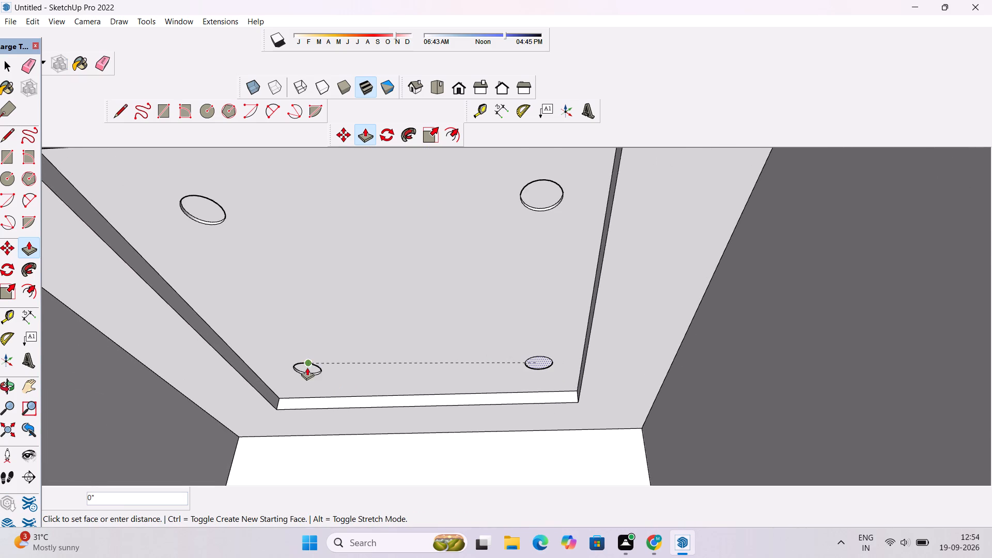
{"action": "scroll", "coordinate": [307, 367], "scroll_direction": "up", "scroll_amount": 19}
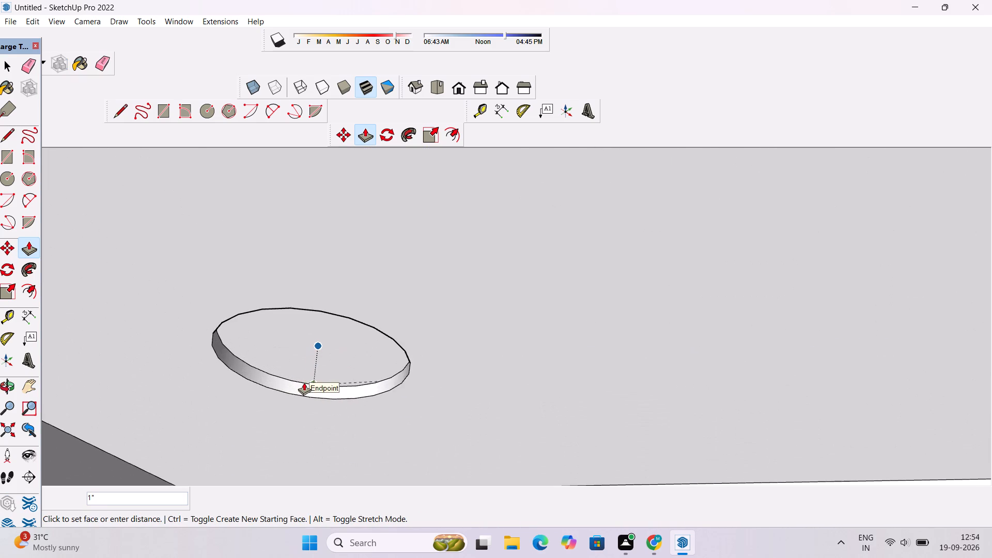
{"action": "left_click", "coordinate": [304, 382]}
Examine the corner room's ceiling and the house's front exterior from several angles and distances.
{"action": "scroll", "coordinate": [290, 367], "scroll_direction": "down", "scroll_amount": 20}
{"action": "scroll", "coordinate": [290, 367], "scroll_direction": "down", "scroll_amount": 3}
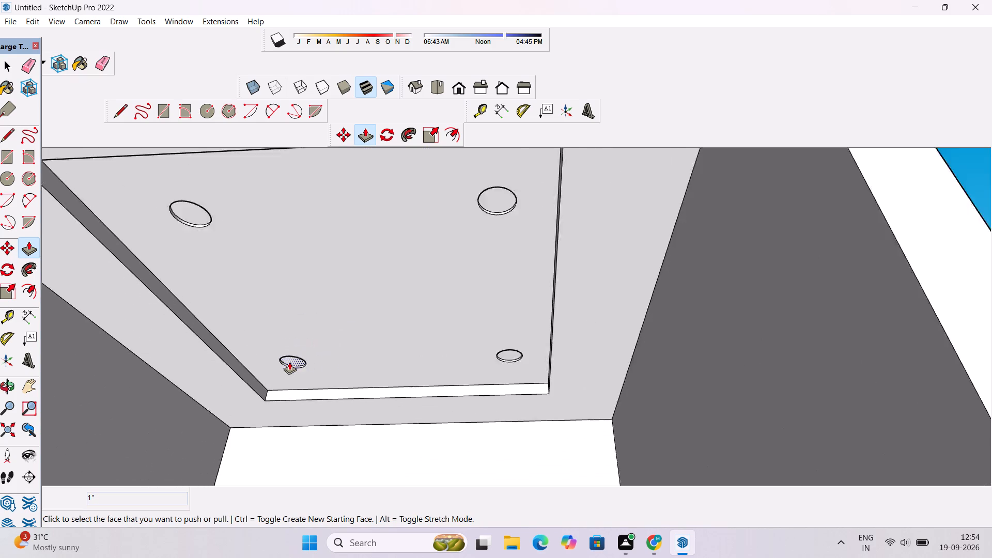
{"action": "scroll", "coordinate": [289, 362], "scroll_direction": "down", "scroll_amount": 1}
{"action": "scroll", "coordinate": [379, 363], "scroll_direction": "down", "scroll_amount": 5}
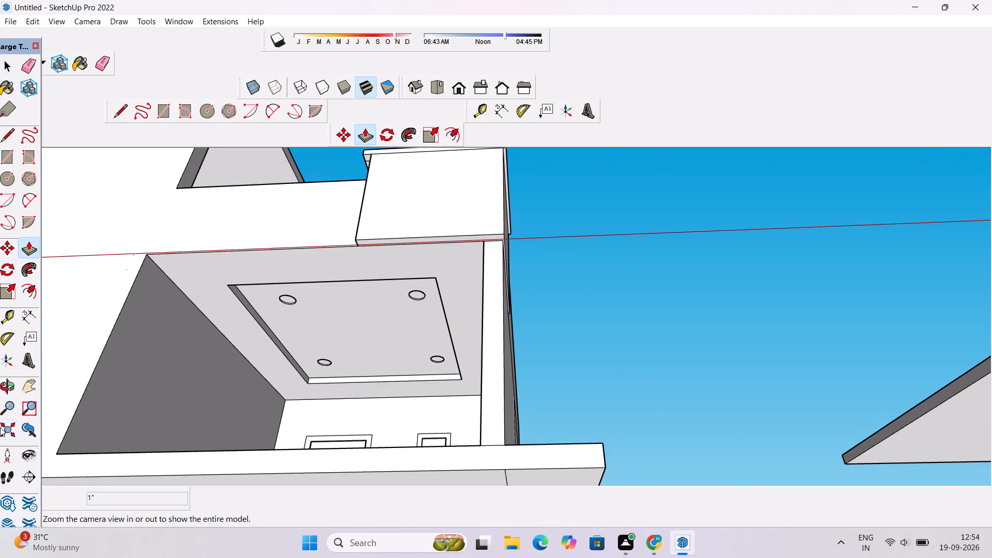
{"action": "left_click", "coordinate": [4, 382]}
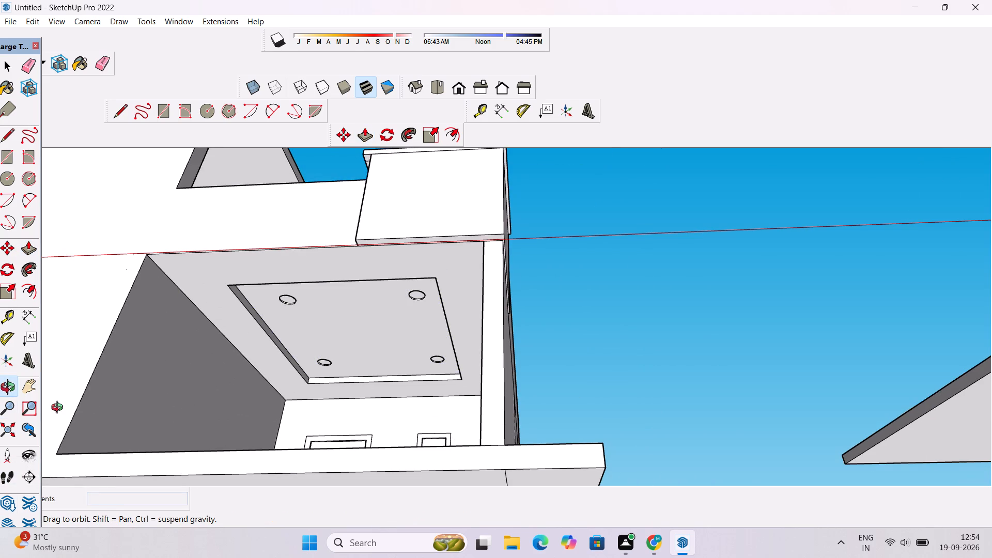
{"action": "scroll", "coordinate": [106, 398], "scroll_direction": "down", "scroll_amount": 2}
{"action": "scroll", "coordinate": [206, 378], "scroll_direction": "down", "scroll_amount": 2}
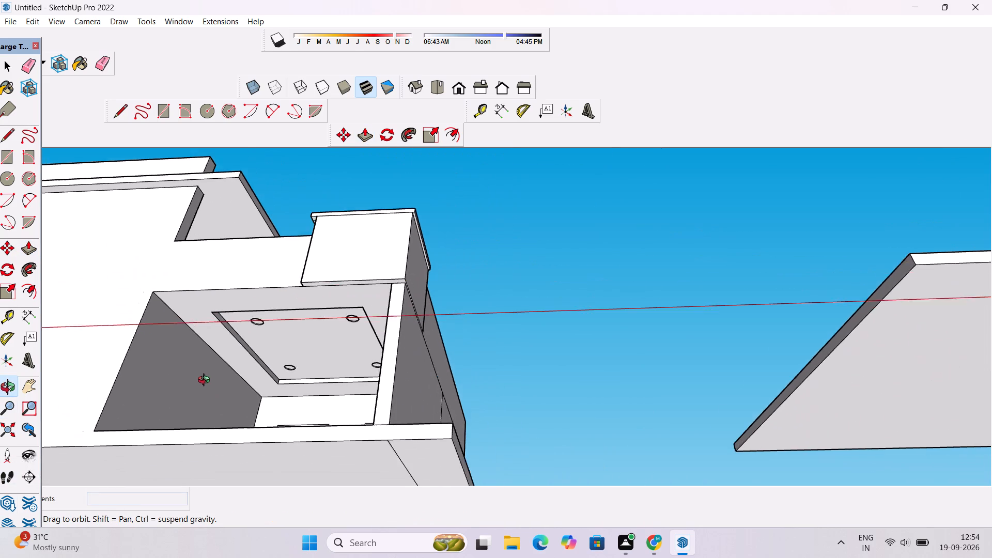
{"action": "scroll", "coordinate": [206, 381], "scroll_direction": "down", "scroll_amount": 1}
{"action": "left_click_drag", "start_coordinate": [203, 393], "coordinate": [420, 383], "text": "shift"}
{"action": "scroll", "coordinate": [424, 380], "scroll_direction": "down", "scroll_amount": 5}
{"action": "left_click_drag", "start_coordinate": [426, 377], "coordinate": [442, 439]}
{"action": "scroll", "coordinate": [348, 398], "scroll_direction": "up", "scroll_amount": 3}
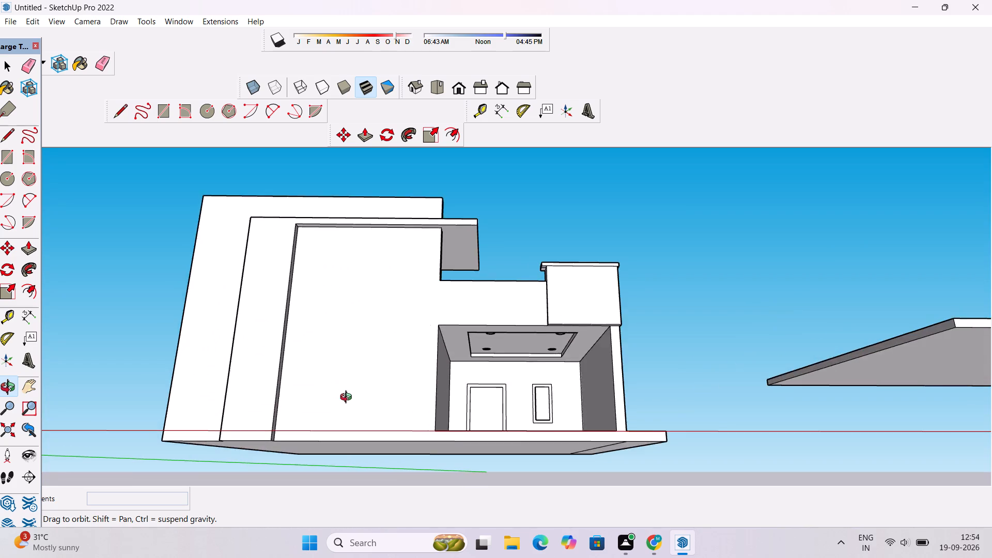
{"action": "left_click_drag", "start_coordinate": [266, 393], "coordinate": [425, 384], "text": "shift"}
{"action": "scroll", "coordinate": [426, 384], "scroll_direction": "down", "scroll_amount": 4, "text": "shift"}
{"action": "left_click_drag", "start_coordinate": [547, 339], "coordinate": [553, 421]}
{"action": "scroll", "coordinate": [534, 417], "scroll_direction": "up", "scroll_amount": 3}
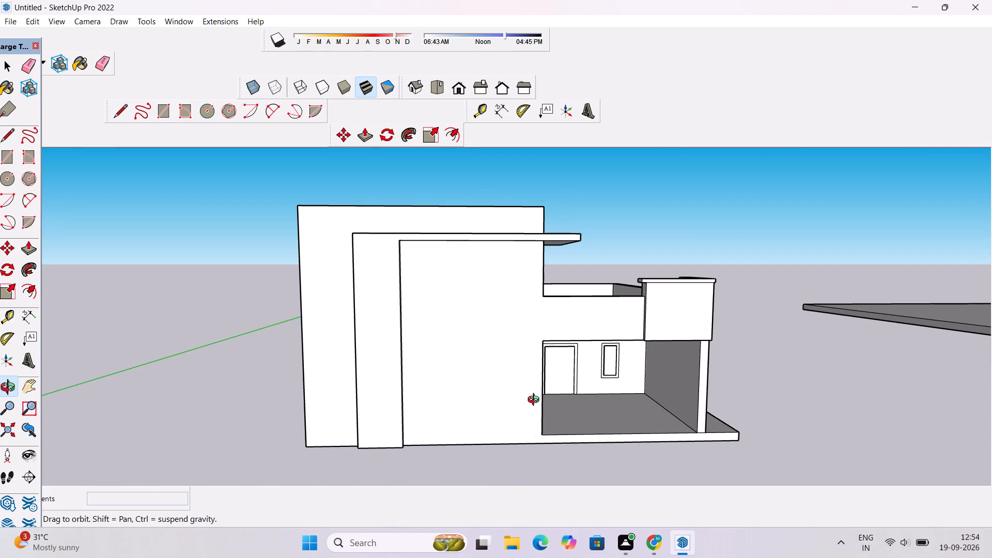
{"action": "scroll", "coordinate": [532, 393], "scroll_direction": "down", "scroll_amount": 2}
{"action": "left_click_drag", "start_coordinate": [538, 386], "coordinate": [493, 398], "text": "shift"}
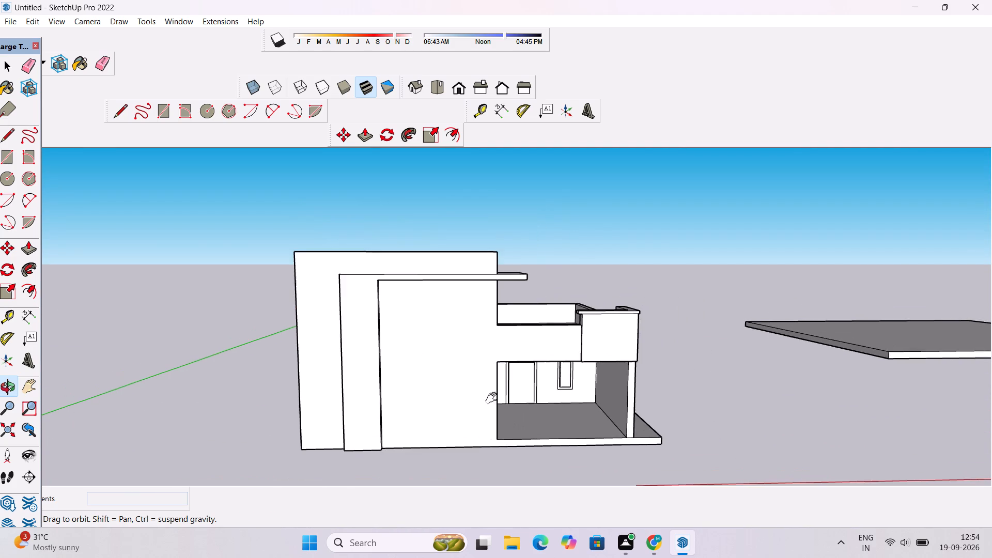
{"action": "scroll", "coordinate": [493, 398], "scroll_direction": "up", "scroll_amount": 2}
{"action": "left_click_drag", "start_coordinate": [495, 378], "coordinate": [378, 417]}
{"action": "scroll", "coordinate": [426, 382], "scroll_direction": "down", "scroll_amount": 5}
{"action": "left_click_drag", "start_coordinate": [427, 388], "coordinate": [464, 398]}
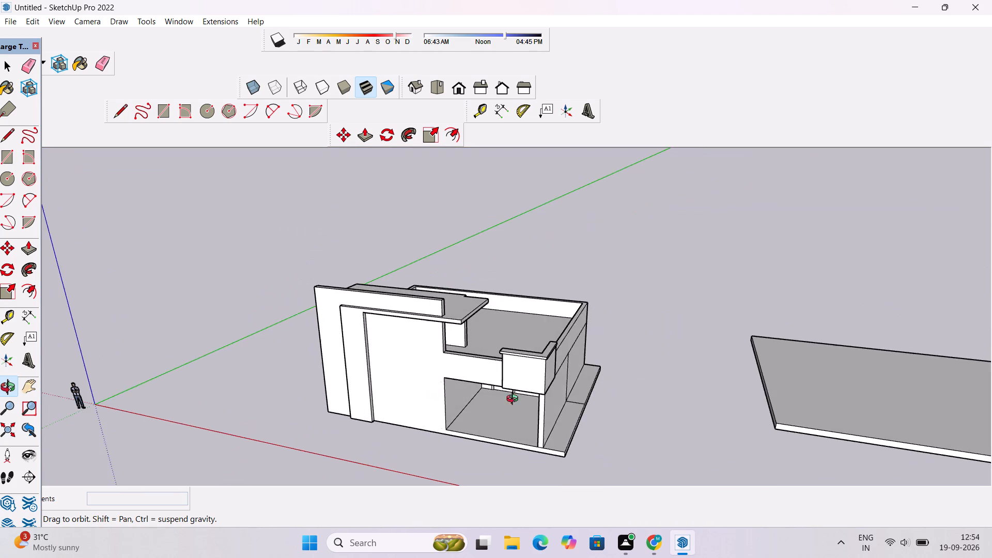
Erase the horizontal and vertical dividing lines on the outer side wall and the short line across the base slab beside it.
{"action": "left_click_drag", "start_coordinate": [576, 389], "coordinate": [468, 394]}
{"action": "scroll", "coordinate": [473, 397], "scroll_direction": "up", "scroll_amount": 3}
{"action": "left_click_drag", "start_coordinate": [608, 377], "coordinate": [544, 383], "text": "shift"}
{"action": "left_click_drag", "start_coordinate": [523, 443], "coordinate": [496, 374], "text": "shift"}
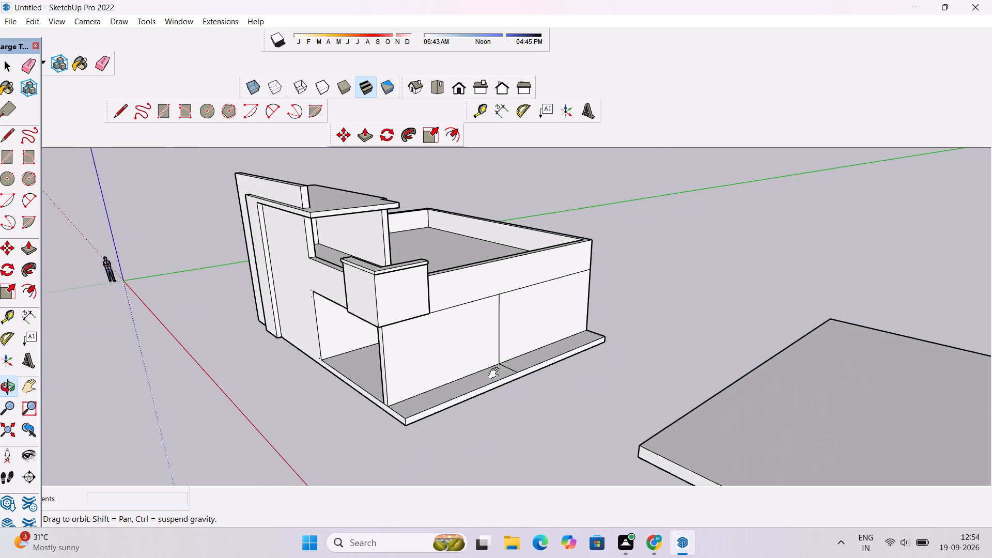
{"action": "left_click_drag", "start_coordinate": [498, 379], "coordinate": [506, 412]}
{"action": "key", "text": "e"}
{"action": "left_click_drag", "start_coordinate": [505, 291], "coordinate": [498, 303]}
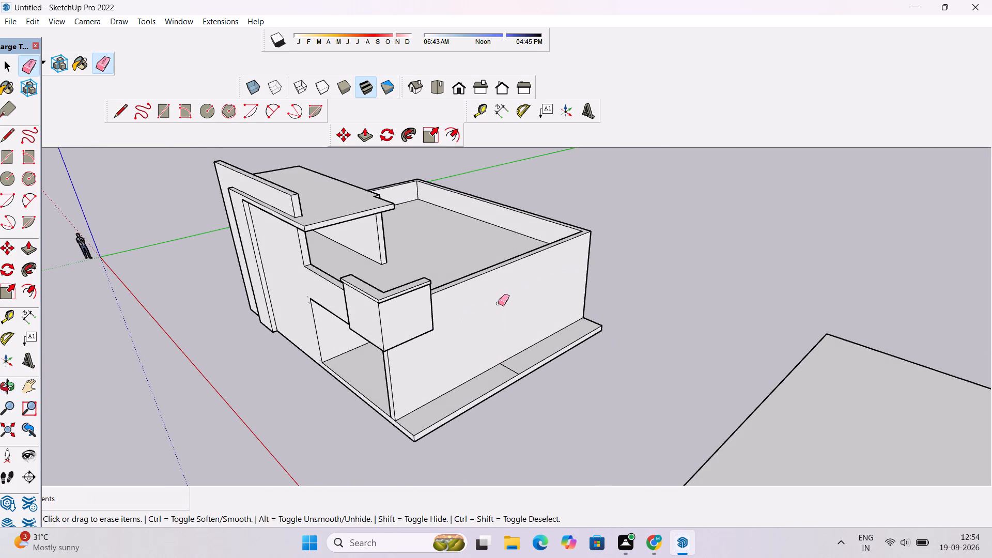
{"action": "scroll", "coordinate": [500, 332], "scroll_direction": "up", "scroll_amount": 4}
{"action": "left_click_drag", "start_coordinate": [521, 378], "coordinate": [517, 392]}
Examine the whole house from the side and front, from low and raised viewpoints.
{"action": "scroll", "coordinate": [517, 392], "scroll_direction": "down", "scroll_amount": 3}
{"action": "key", "text": "o"}
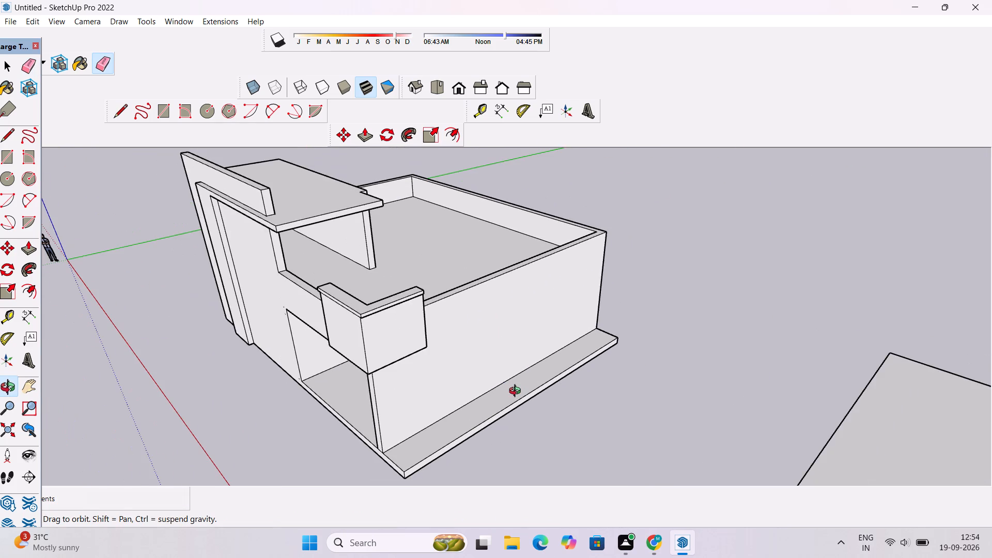
{"action": "scroll", "coordinate": [517, 392], "scroll_direction": "down", "scroll_amount": 4}
{"action": "left_click_drag", "start_coordinate": [410, 398], "coordinate": [652, 285]}
{"action": "left_click_drag", "start_coordinate": [481, 368], "coordinate": [481, 331]}
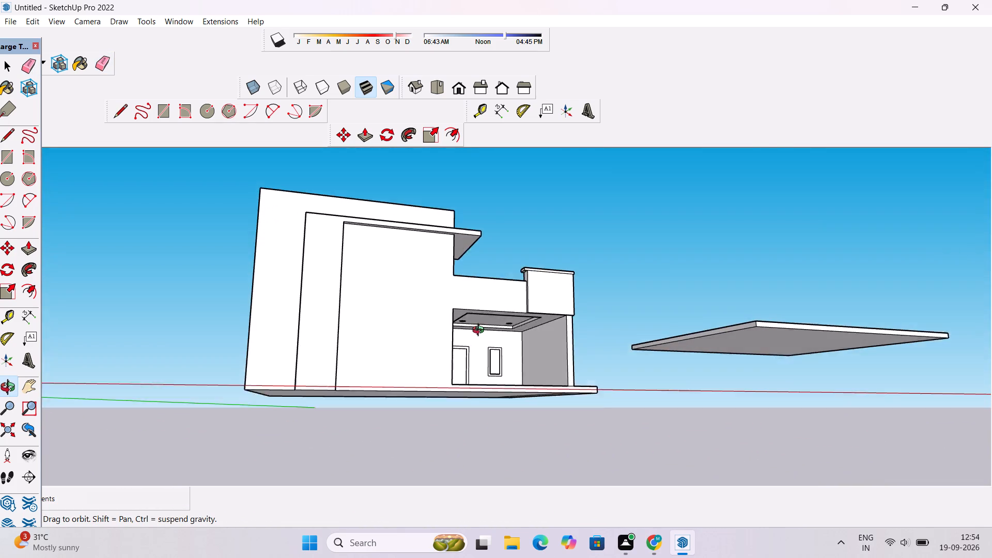
{"action": "left_click_drag", "start_coordinate": [481, 331], "coordinate": [480, 322]}
{"action": "left_click_drag", "start_coordinate": [568, 320], "coordinate": [437, 390]}
{"action": "scroll", "coordinate": [438, 391], "scroll_direction": "down", "scroll_amount": 4}
{"action": "left_click_drag", "start_coordinate": [480, 423], "coordinate": [553, 446]}
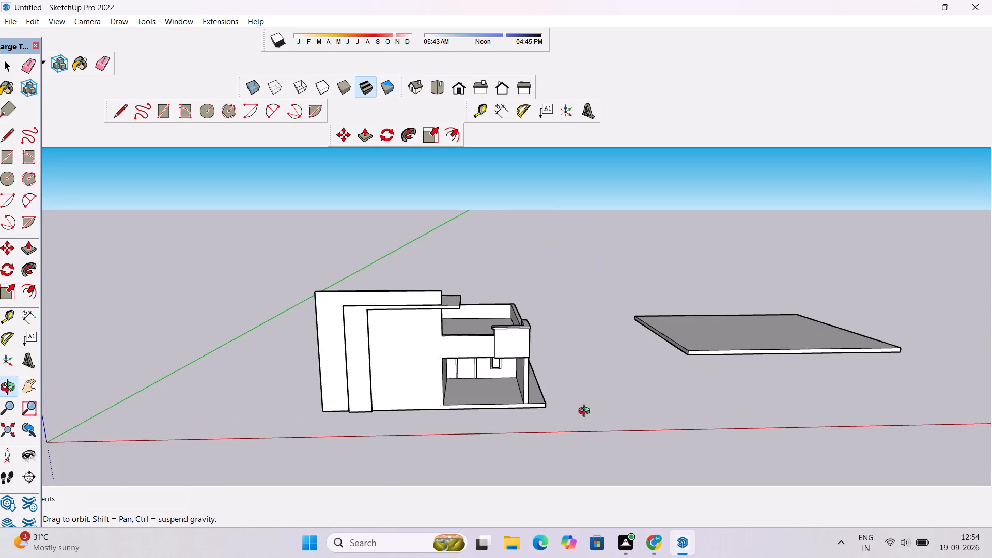
{"action": "left_click_drag", "start_coordinate": [586, 409], "coordinate": [498, 417]}
{"action": "scroll", "coordinate": [479, 411], "scroll_direction": "down", "scroll_amount": 3}
{"action": "left_click_drag", "start_coordinate": [479, 435], "coordinate": [479, 476]}
{"action": "scroll", "coordinate": [419, 415], "scroll_direction": "up", "scroll_amount": 3}
{"action": "left_click_drag", "start_coordinate": [414, 415], "coordinate": [473, 412], "text": "shift"}
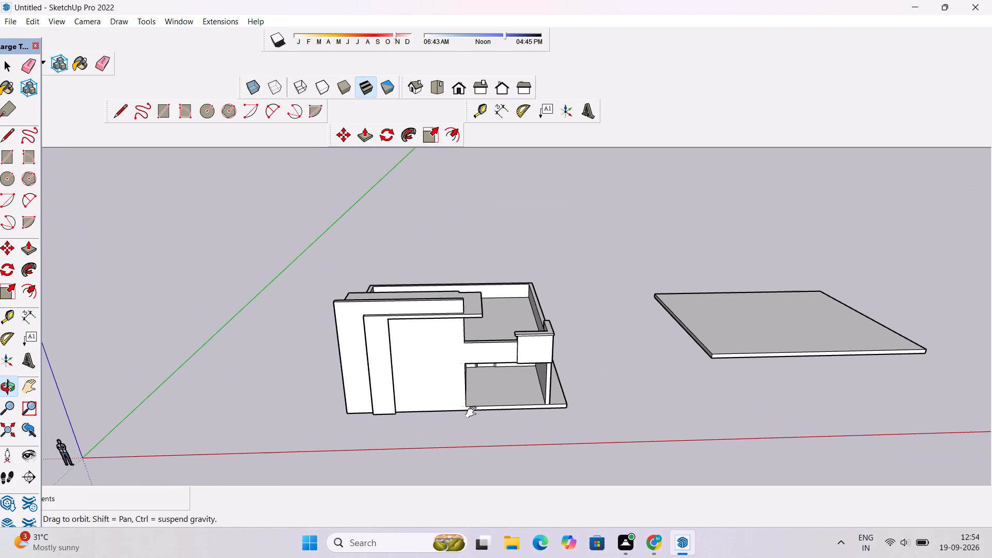
{"action": "left_click_drag", "start_coordinate": [439, 447], "coordinate": [426, 393]}
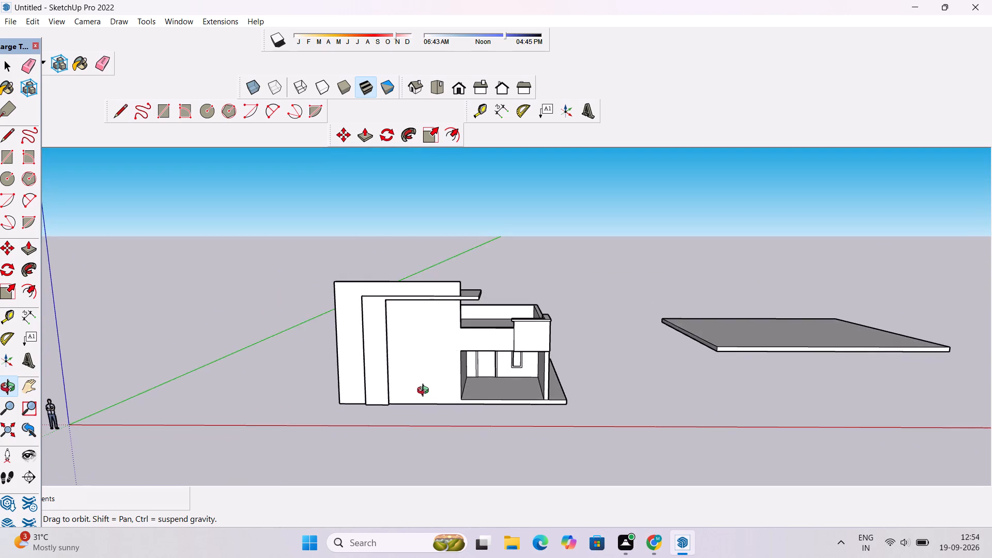
Examine the house's front and side from several angles, heights and distances.
{"action": "scroll", "coordinate": [425, 404], "scroll_direction": "up", "scroll_amount": 3}
{"action": "left_click_drag", "start_coordinate": [424, 432], "coordinate": [419, 402], "text": "shift"}
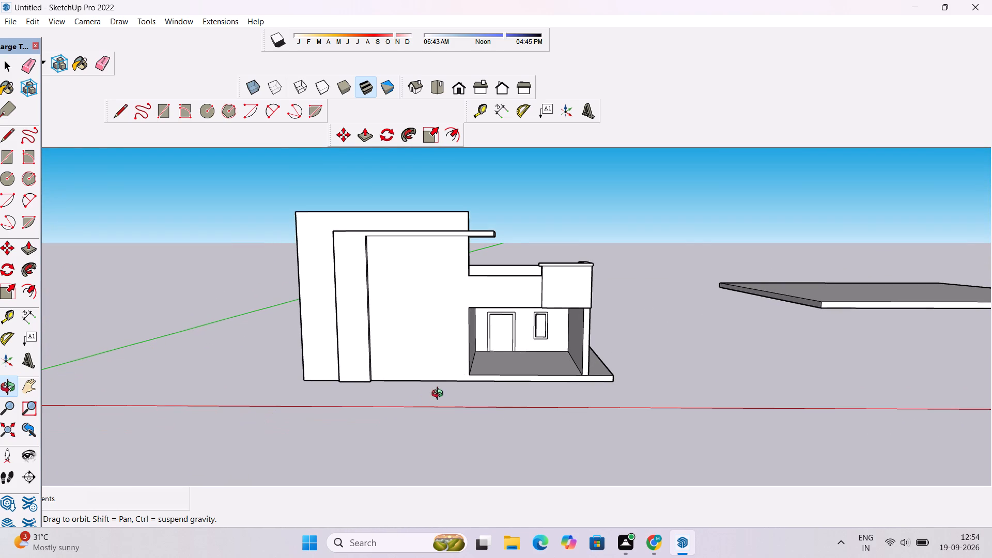
{"action": "scroll", "coordinate": [461, 388], "scroll_direction": "down", "scroll_amount": 2}
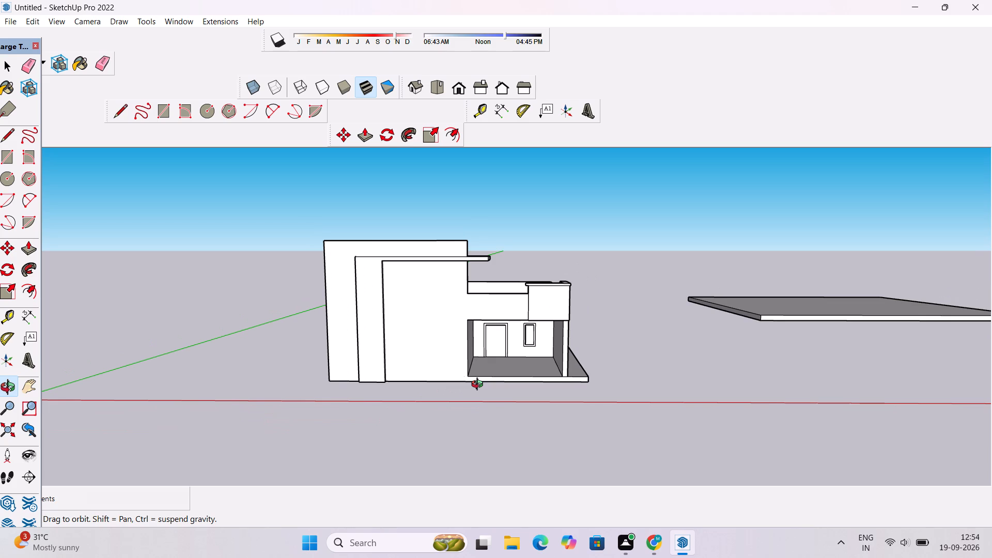
{"action": "left_click_drag", "start_coordinate": [481, 386], "coordinate": [481, 401]}
{"action": "scroll", "coordinate": [468, 407], "scroll_direction": "up", "scroll_amount": 3}
{"action": "left_click_drag", "start_coordinate": [290, 401], "coordinate": [444, 391]}
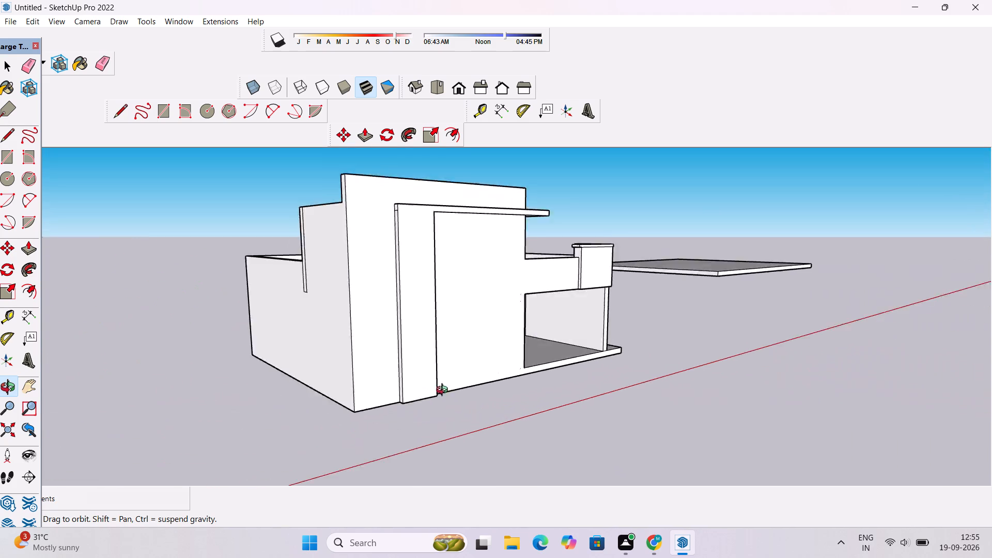
{"action": "left_click_drag", "start_coordinate": [444, 391], "coordinate": [500, 363]}
{"action": "scroll", "coordinate": [512, 350], "scroll_direction": "down", "scroll_amount": 3}
{"action": "left_click_drag", "start_coordinate": [554, 354], "coordinate": [366, 405]}
{"action": "scroll", "coordinate": [369, 398], "scroll_direction": "up", "scroll_amount": 1}
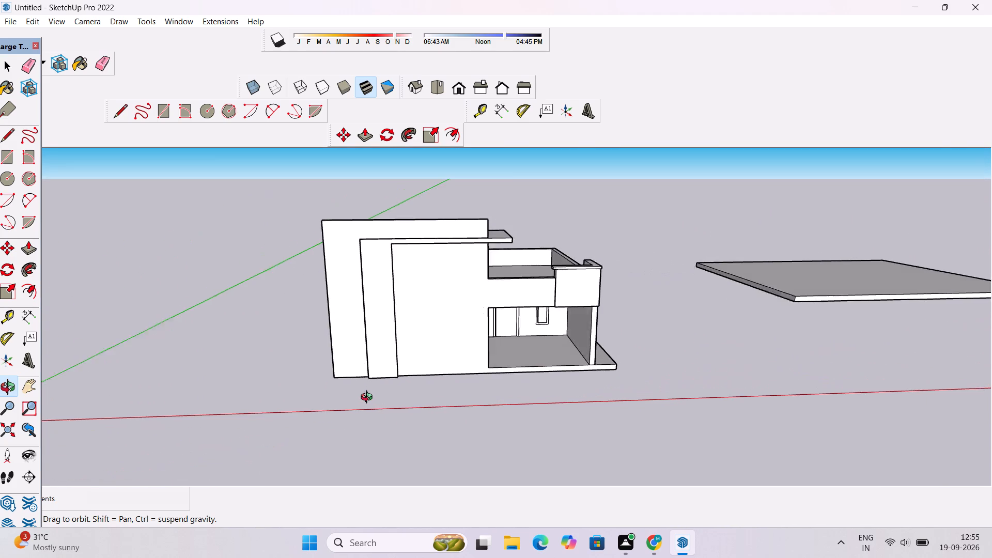
{"action": "scroll", "coordinate": [369, 398], "scroll_direction": "up", "scroll_amount": 2}
{"action": "scroll", "coordinate": [369, 397], "scroll_direction": "down", "scroll_amount": 3}
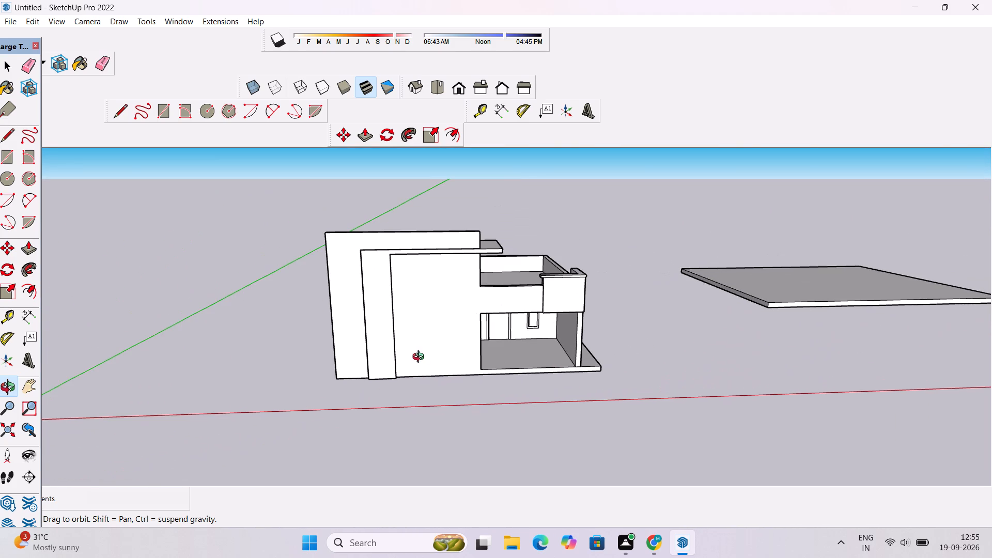
{"action": "left_click_drag", "start_coordinate": [421, 358], "coordinate": [421, 374]}
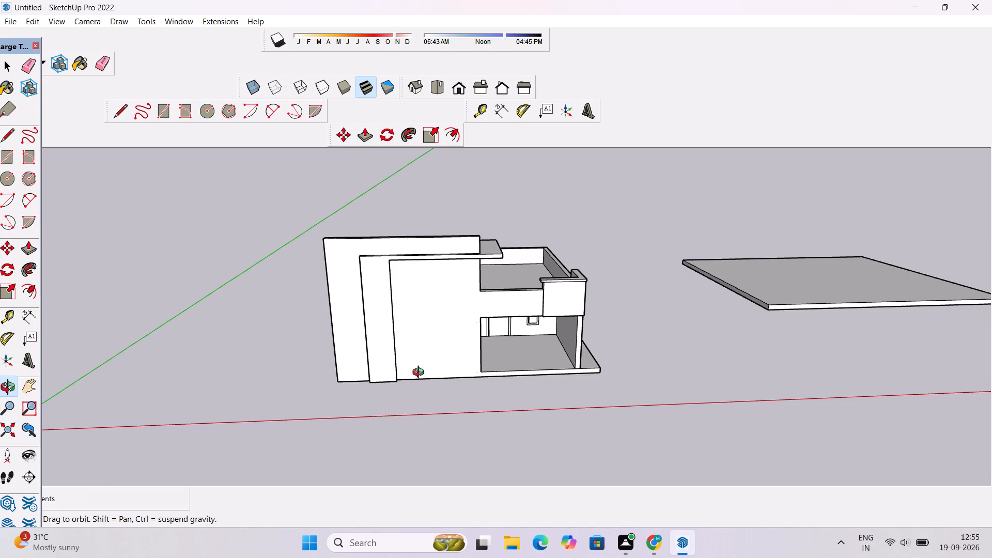
{"action": "scroll", "coordinate": [421, 374], "scroll_direction": "down", "scroll_amount": 4}
{"action": "left_click_drag", "start_coordinate": [421, 369], "coordinate": [417, 399]}
{"action": "scroll", "coordinate": [417, 400], "scroll_direction": "down", "scroll_amount": 4}
{"action": "left_click_drag", "start_coordinate": [411, 404], "coordinate": [419, 361], "text": "shift"}
{"action": "scroll", "coordinate": [434, 342], "scroll_direction": "up", "scroll_amount": 4}
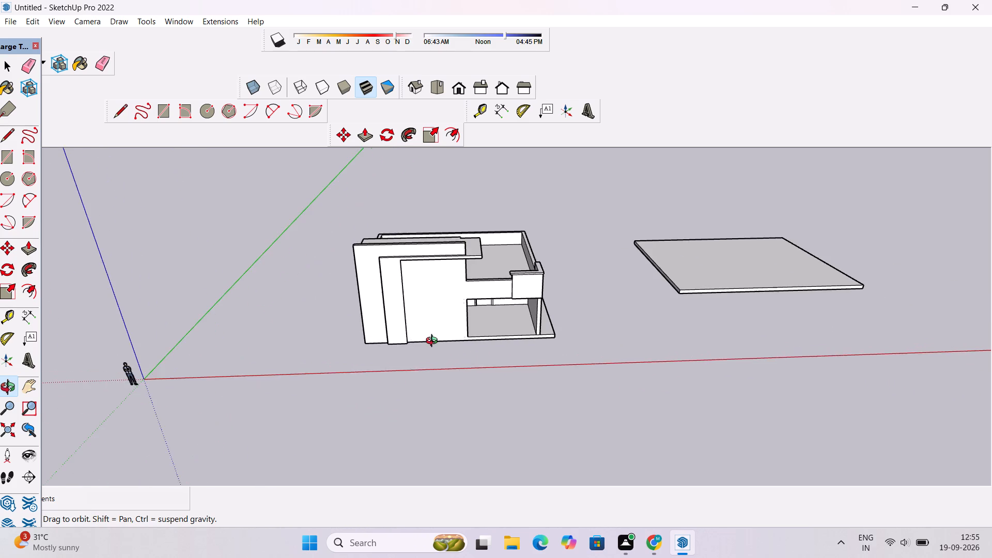
{"action": "left_click_drag", "start_coordinate": [512, 339], "coordinate": [497, 359]}
Draw a line about 15' 11" long across the front wall's foot, from the room opening's lower corner to the projecting pier.
{"action": "scroll", "coordinate": [497, 359], "scroll_direction": "up", "scroll_amount": 7}
{"action": "left_click_drag", "start_coordinate": [388, 359], "coordinate": [389, 370]}
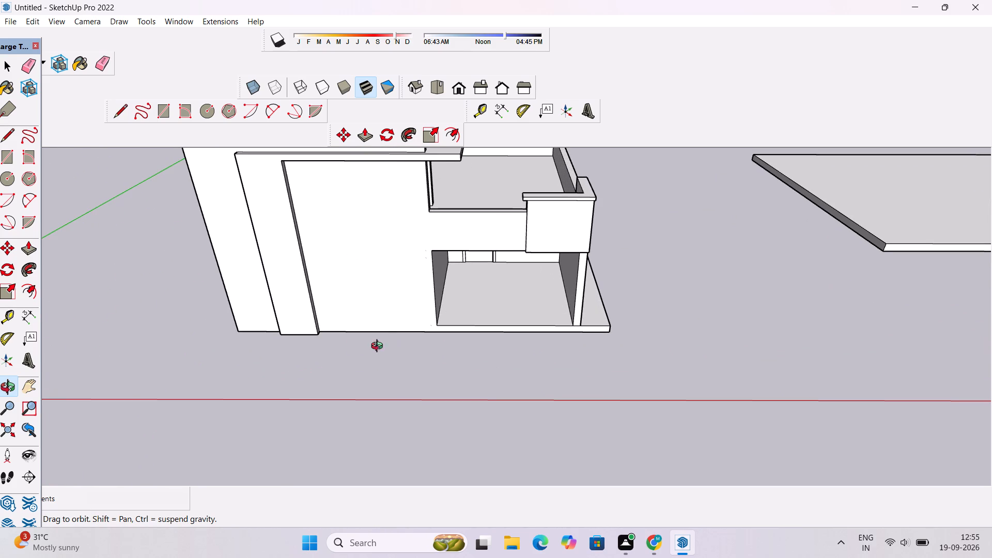
{"action": "left_click_drag", "start_coordinate": [323, 350], "coordinate": [351, 327]}
{"action": "scroll", "coordinate": [361, 321], "scroll_direction": "up", "scroll_amount": 4}
{"action": "left_click_drag", "start_coordinate": [347, 354], "coordinate": [347, 369], "text": "shift"}
{"action": "scroll", "coordinate": [347, 369], "scroll_direction": "up", "scroll_amount": 3}
{"action": "key", "text": "l"}
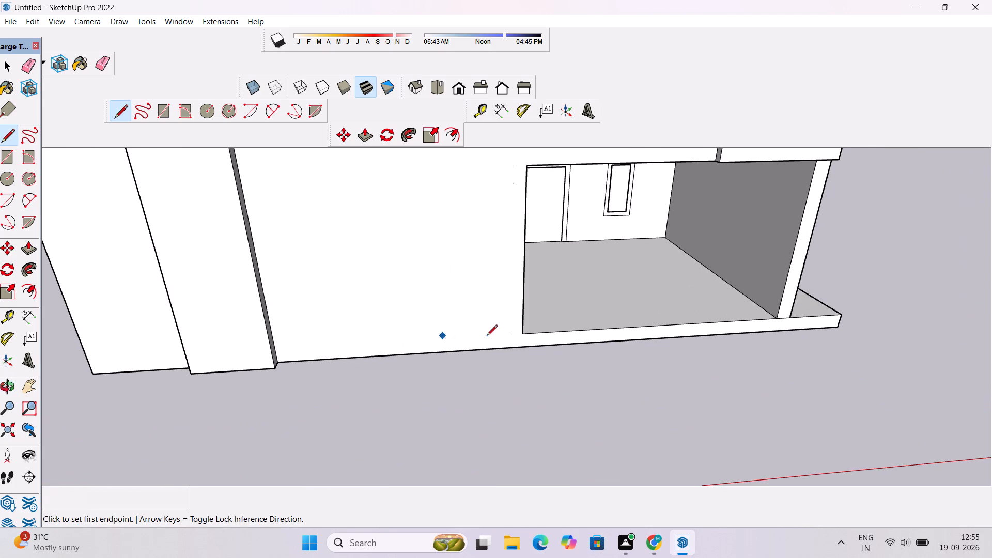
{"action": "left_click", "coordinate": [523, 335]}
{"action": "scroll", "coordinate": [324, 346], "scroll_direction": "up", "scroll_amount": 6}
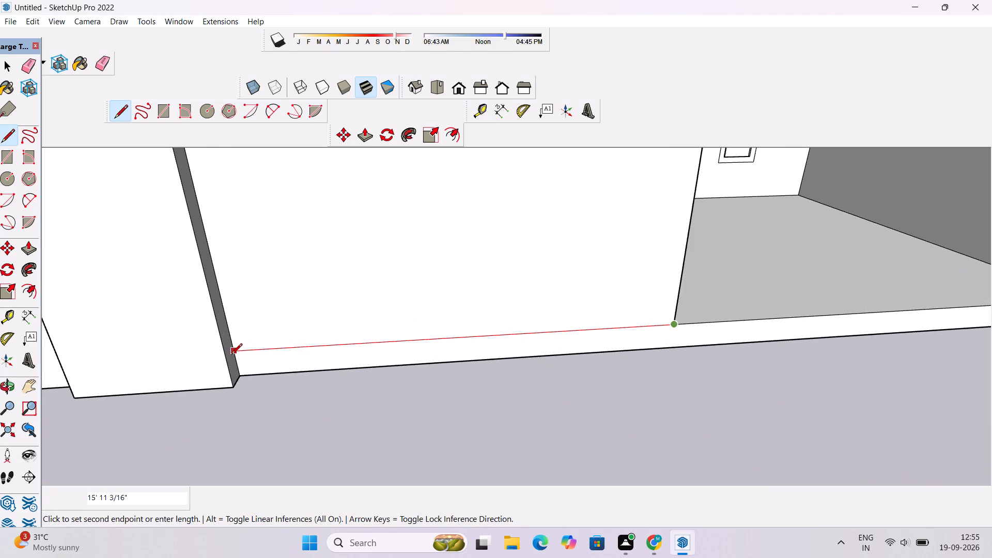
{"action": "left_click", "coordinate": [234, 353]}
Draw a 6' horizontal line near the foot of the outermost front wall section, from the pier's side to the outer edge.
{"action": "scroll", "coordinate": [325, 345], "scroll_direction": "down", "scroll_amount": 7}
{"action": "scroll", "coordinate": [401, 339], "scroll_direction": "down", "scroll_amount": 4}
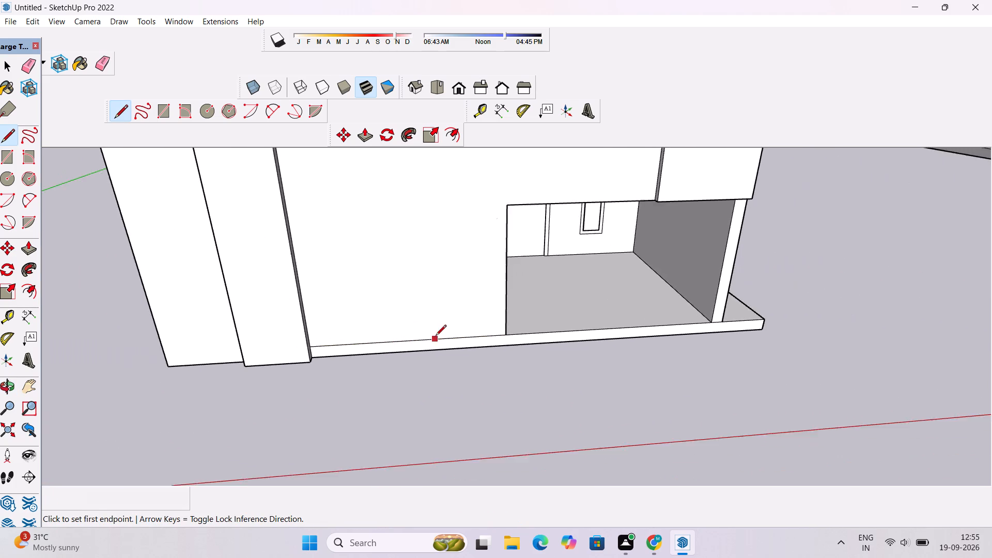
{"action": "scroll", "coordinate": [436, 336], "scroll_direction": "down", "scroll_amount": 4}
{"action": "scroll", "coordinate": [185, 368], "scroll_direction": "up", "scroll_amount": 7}
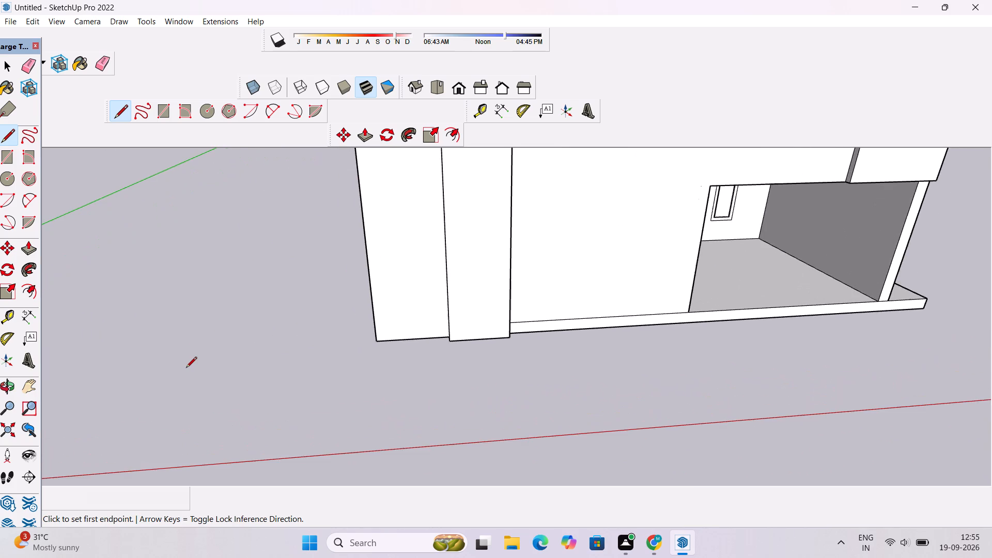
{"action": "scroll", "coordinate": [385, 333], "scroll_direction": "up", "scroll_amount": 4}
{"action": "scroll", "coordinate": [450, 331], "scroll_direction": "up", "scroll_amount": 7}
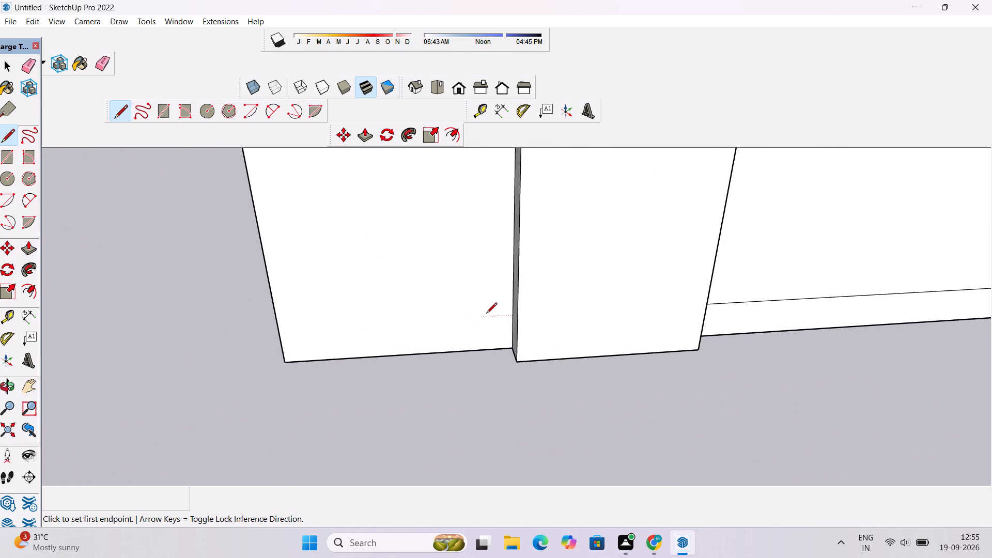
{"action": "scroll", "coordinate": [501, 317], "scroll_direction": "up", "scroll_amount": 8}
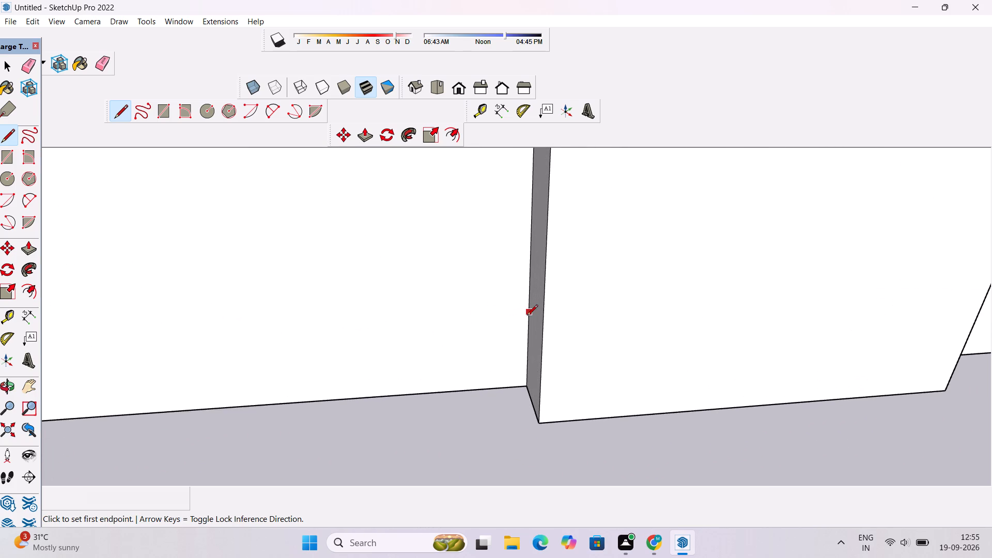
{"action": "left_click", "coordinate": [529, 314]}
{"action": "scroll", "coordinate": [502, 316], "scroll_direction": "down", "scroll_amount": 11}
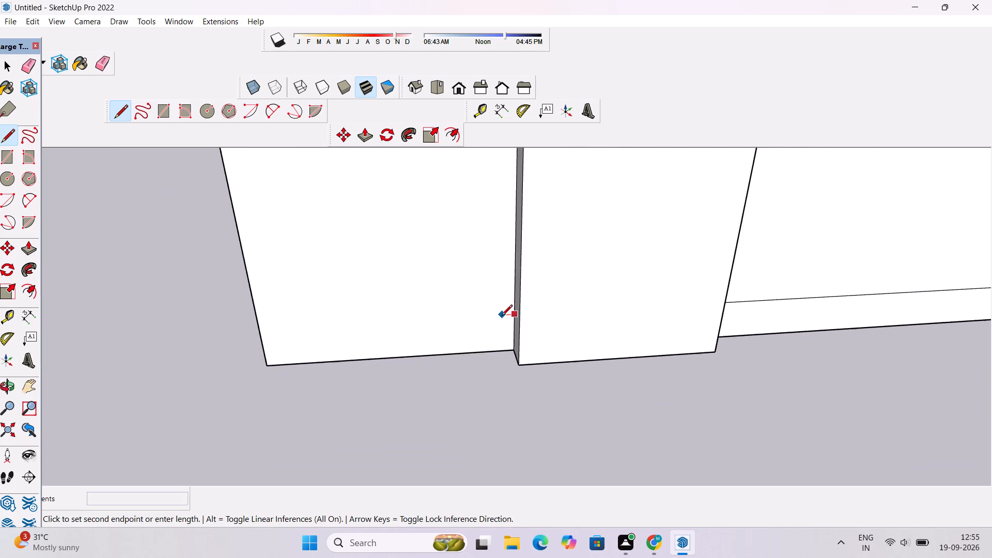
{"action": "scroll", "coordinate": [502, 316], "scroll_direction": "down", "scroll_amount": 2}
{"action": "scroll", "coordinate": [362, 331], "scroll_direction": "up", "scroll_amount": 4}
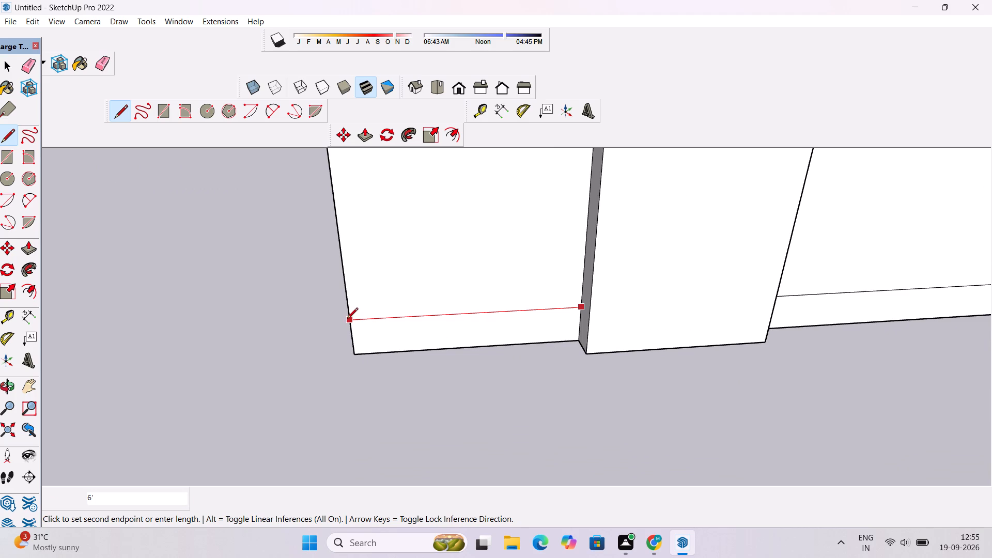
{"action": "left_click", "coordinate": [349, 321]}
Pull the base strip along the front of the wall and open room outward about 3' 11".
{"action": "scroll", "coordinate": [270, 338], "scroll_direction": "down", "scroll_amount": 7}
{"action": "scroll", "coordinate": [261, 410], "scroll_direction": "down", "scroll_amount": 6}
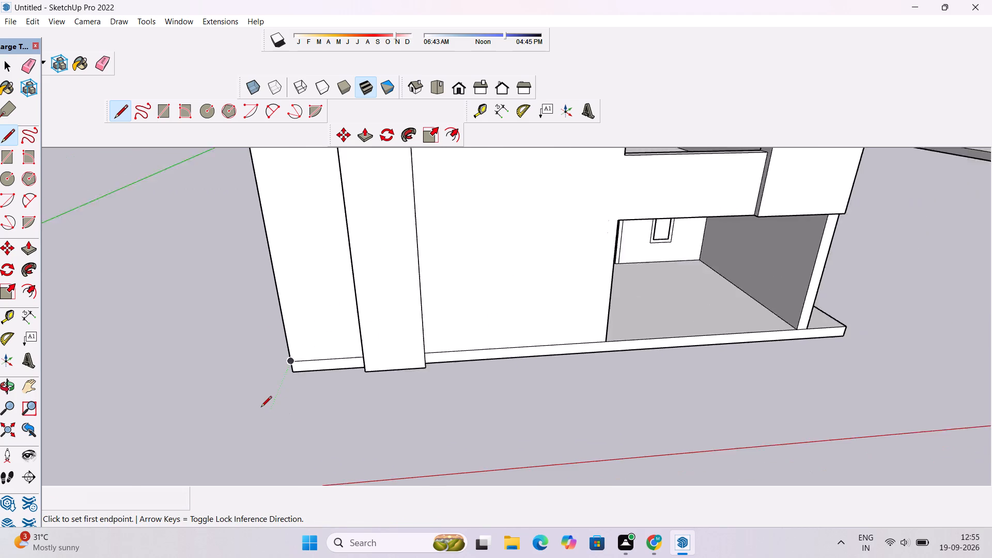
{"action": "scroll", "coordinate": [261, 408], "scroll_direction": "down", "scroll_amount": 5}
{"action": "scroll", "coordinate": [459, 377], "scroll_direction": "up", "scroll_amount": 2}
{"action": "key", "text": "space"}
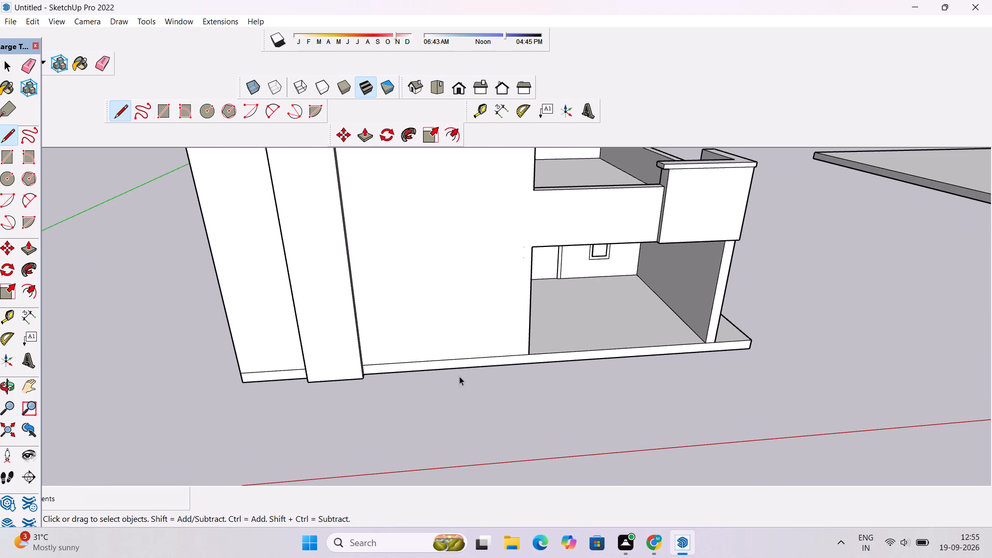
{"action": "type", "text": "p"}
{"action": "left_click", "coordinate": [458, 366]}
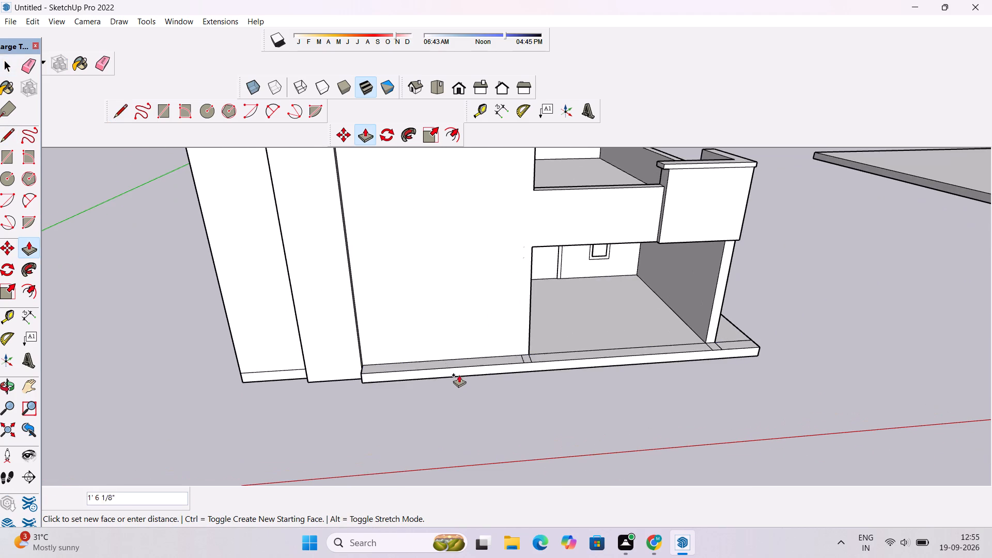
{"action": "scroll", "coordinate": [460, 379], "scroll_direction": "down", "scroll_amount": 3}
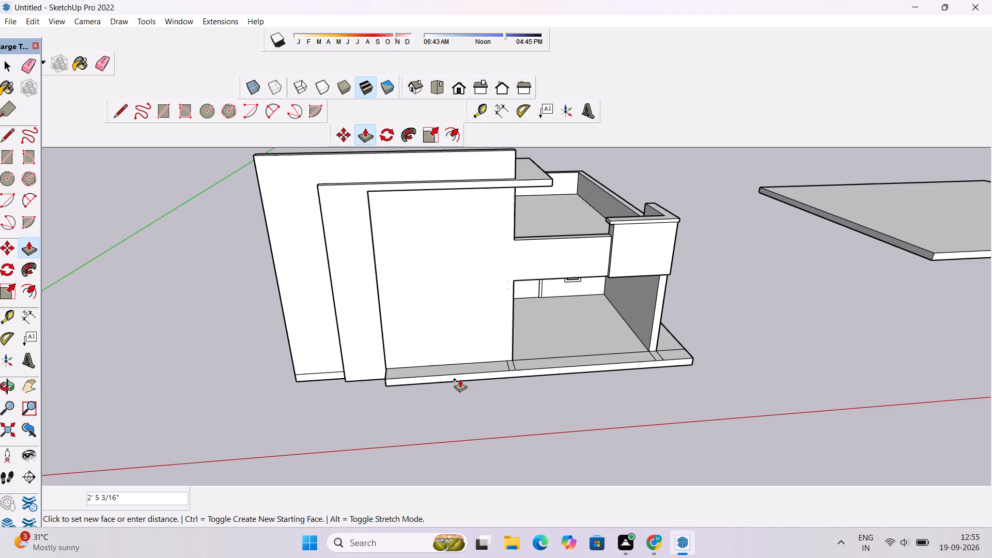
{"action": "scroll", "coordinate": [460, 379], "scroll_direction": "down", "scroll_amount": 1}
{"action": "scroll", "coordinate": [460, 385], "scroll_direction": "up", "scroll_amount": 2}
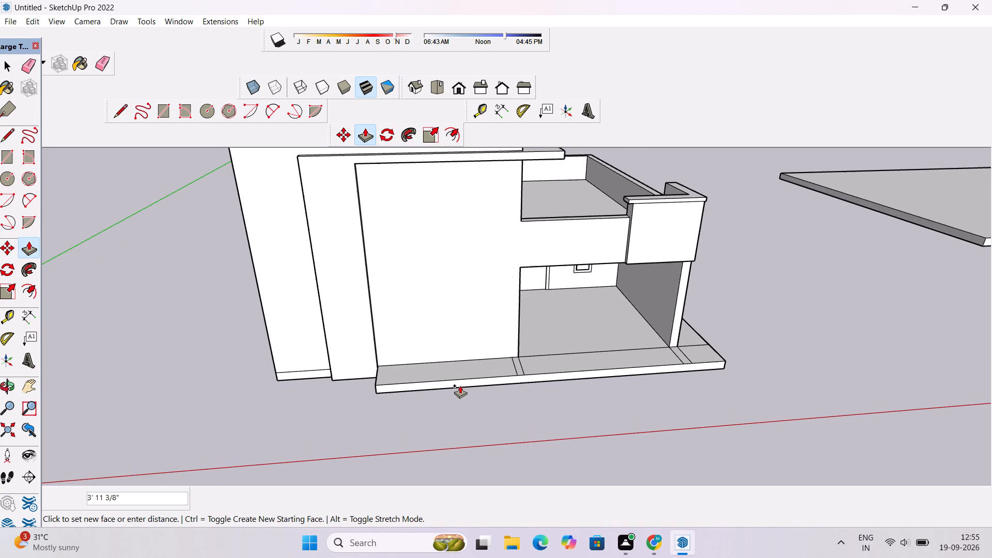
{"action": "left_click", "coordinate": [460, 385]}
Draw a horizontal line about 4' 8" long across the foot of the projecting pier's front face.
{"action": "scroll", "coordinate": [343, 373], "scroll_direction": "up", "scroll_amount": 9}
{"action": "key", "text": "l"}
{"action": "scroll", "coordinate": [397, 357], "scroll_direction": "up", "scroll_amount": 3}
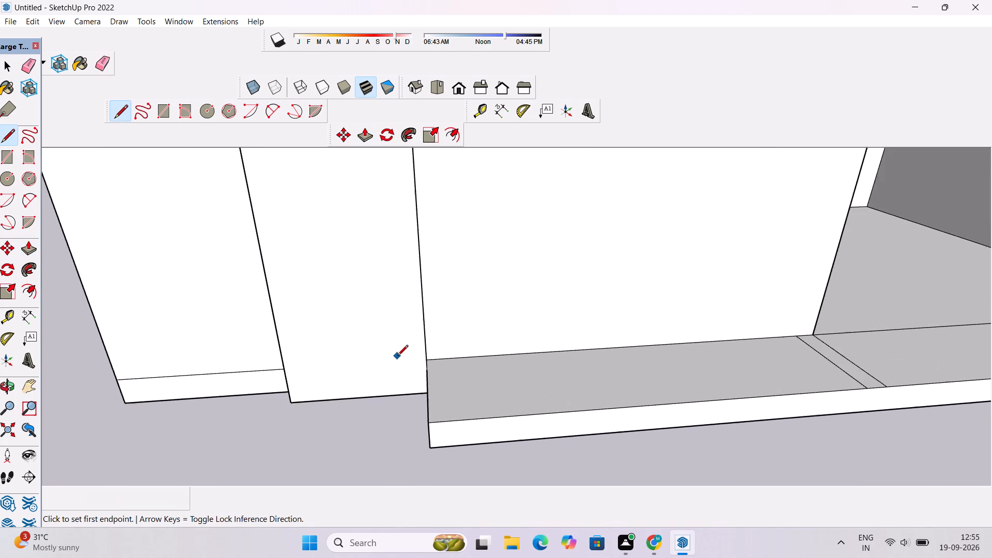
{"action": "scroll", "coordinate": [427, 367], "scroll_direction": "up", "scroll_amount": 4}
{"action": "left_click", "coordinate": [434, 375]}
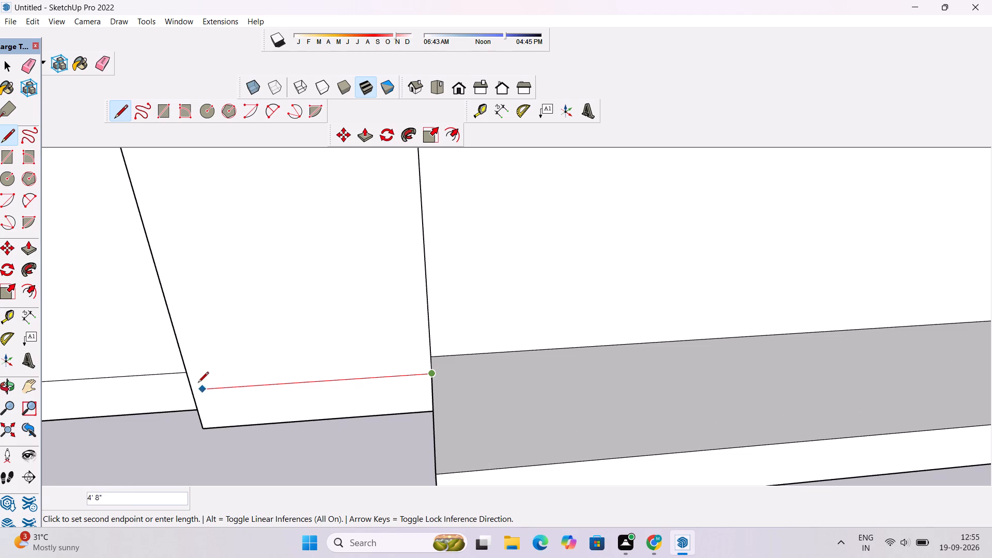
{"action": "left_click", "coordinate": [190, 389]}
Push the strip at the pier's foot back 9", flush with the adjoining wall base.
{"action": "key", "text": "space"}
{"action": "left_click", "coordinate": [252, 402]}
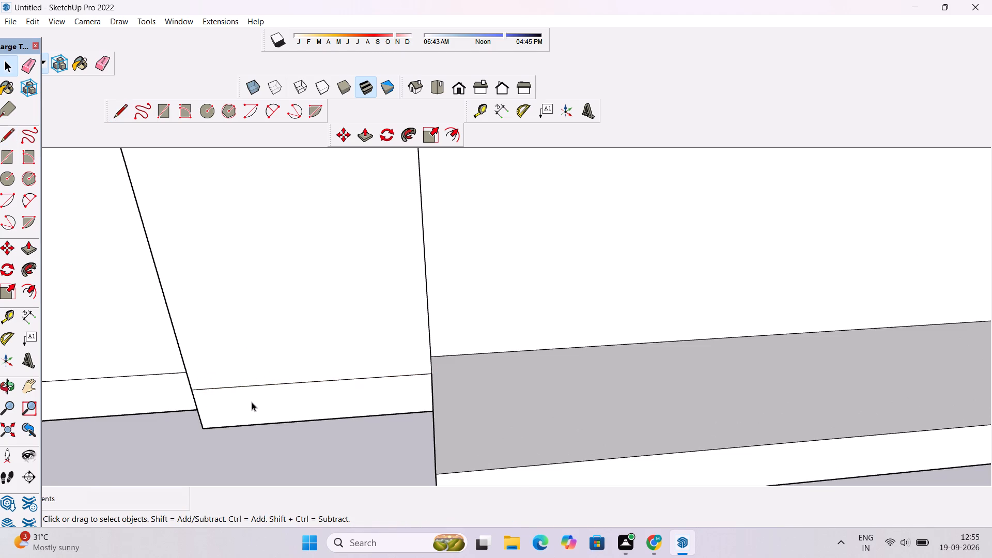
{"action": "key", "text": "p"}
{"action": "left_click", "coordinate": [252, 402]}
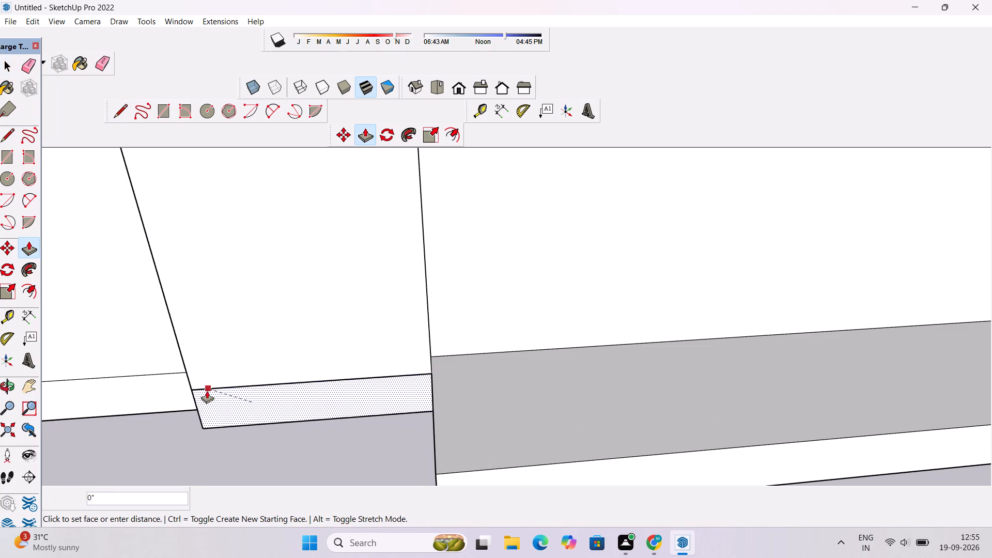
{"action": "left_click", "coordinate": [440, 357]}
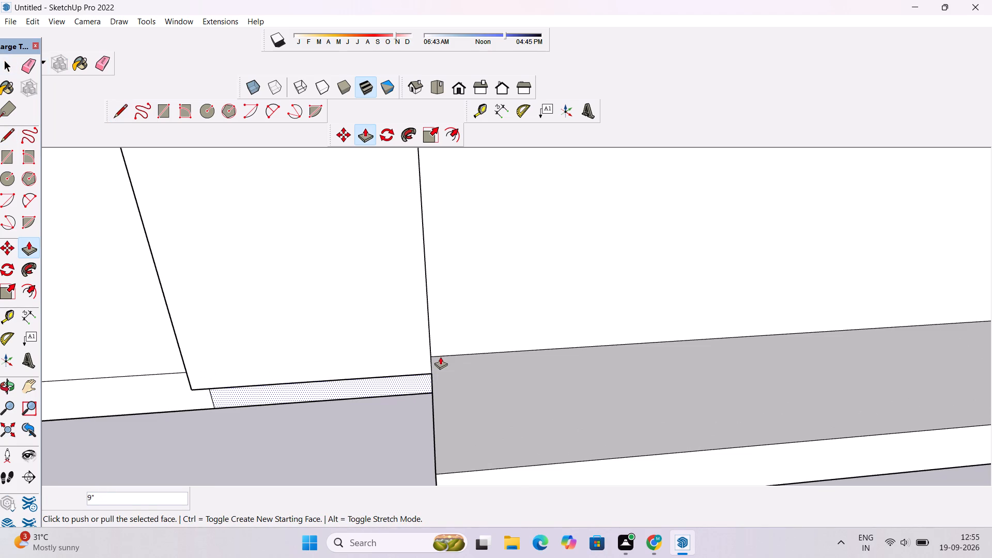
Erase the vertical edge between the pier's recessed foot and the outermost wall's base strip.
{"action": "key", "text": "o"}
{"action": "left_click_drag", "start_coordinate": [359, 441], "coordinate": [357, 339]}
{"action": "scroll", "coordinate": [358, 340], "scroll_direction": "down", "scroll_amount": 6}
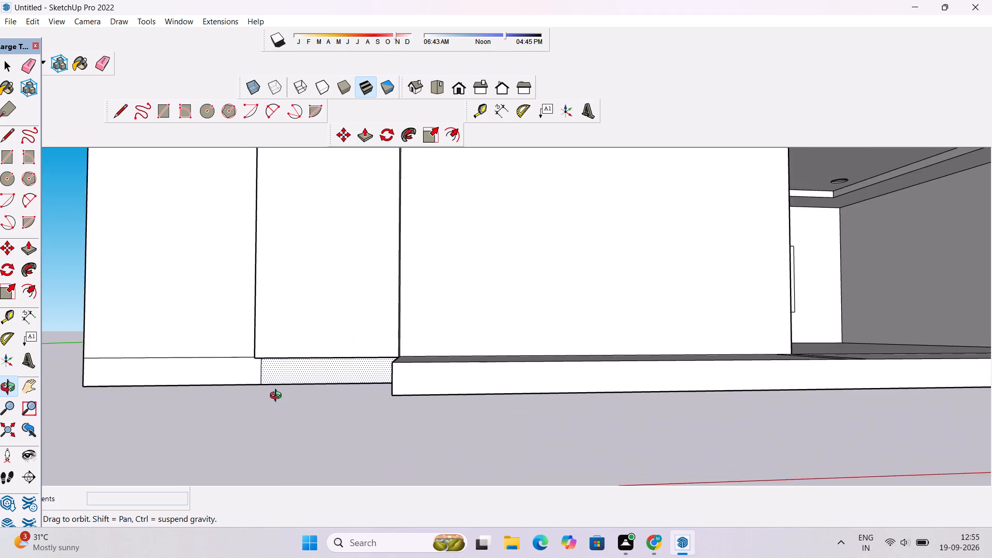
{"action": "left_click_drag", "start_coordinate": [295, 395], "coordinate": [393, 390]}
{"action": "left_click_drag", "start_coordinate": [409, 390], "coordinate": [390, 383], "text": "shift"}
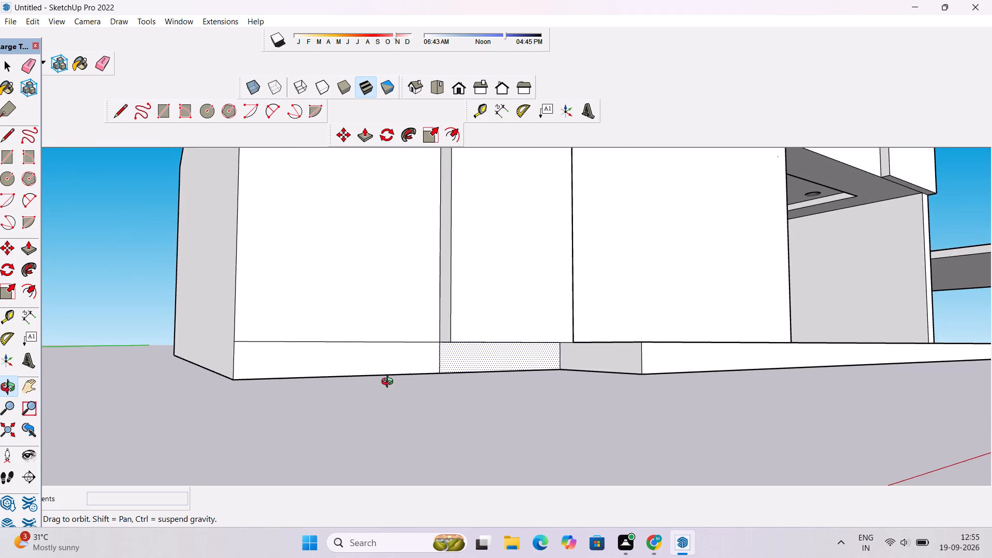
{"action": "scroll", "coordinate": [390, 383], "scroll_direction": "up", "scroll_amount": 2}
{"action": "key", "text": "e"}
{"action": "scroll", "coordinate": [467, 361], "scroll_direction": "up", "scroll_amount": 2}
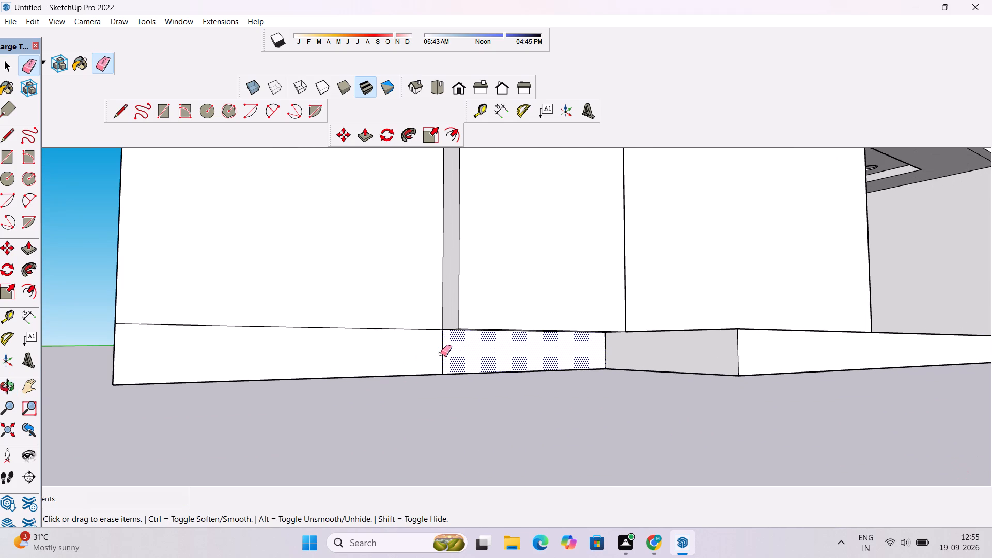
{"action": "left_click", "coordinate": [442, 351]}
{"action": "scroll", "coordinate": [427, 354], "scroll_direction": "down", "scroll_amount": 2}
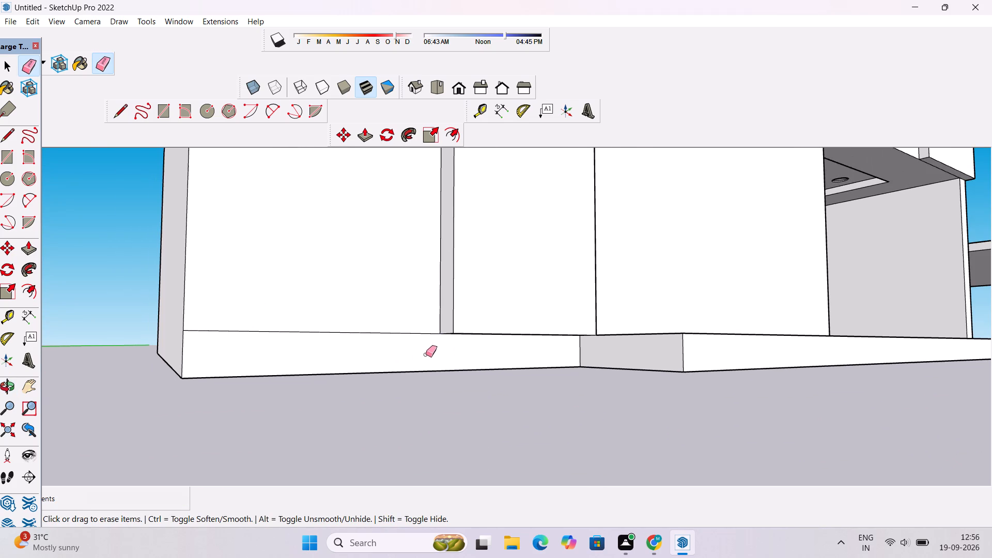
Extend the projecting base's end face 11' past the pier to the house's outer side wall.
{"action": "key", "text": "p"}
{"action": "left_click", "coordinate": [622, 342]}
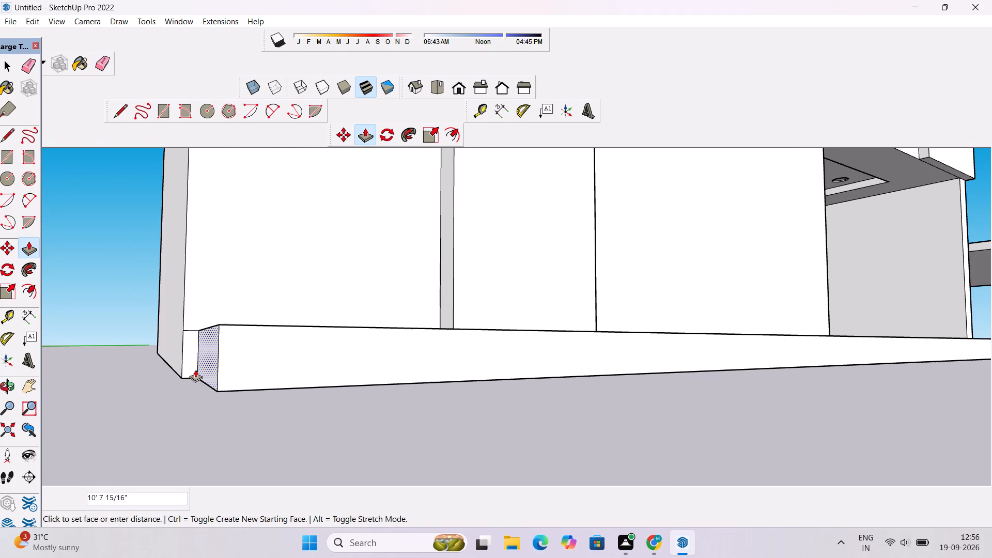
{"action": "left_click", "coordinate": [174, 347]}
Examine the extended front base and the strips around the pier's foot from low and raised viewpoints.
{"action": "key", "text": "o"}
{"action": "scroll", "coordinate": [174, 347], "scroll_direction": "down", "scroll_amount": 5}
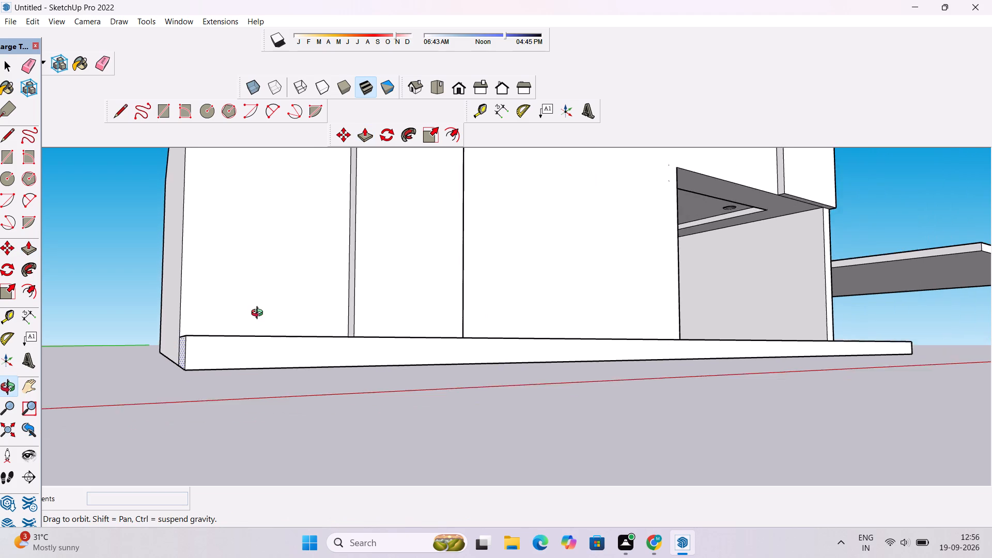
{"action": "left_click_drag", "start_coordinate": [259, 314], "coordinate": [224, 367]}
{"action": "scroll", "coordinate": [222, 369], "scroll_direction": "down", "scroll_amount": 5}
{"action": "left_click_drag", "start_coordinate": [282, 386], "coordinate": [245, 420]}
{"action": "scroll", "coordinate": [244, 419], "scroll_direction": "up", "scroll_amount": 2}
{"action": "left_click_drag", "start_coordinate": [238, 418], "coordinate": [406, 390], "text": "shift"}
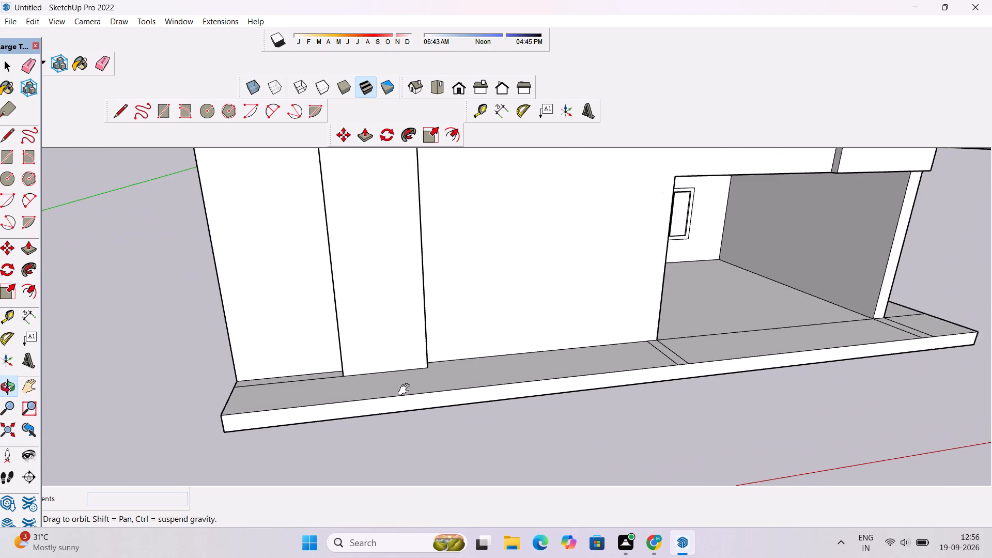
{"action": "left_click_drag", "start_coordinate": [406, 390], "coordinate": [411, 389], "text": "shift"}
{"action": "scroll", "coordinate": [403, 378], "scroll_direction": "up", "scroll_amount": 3}
{"action": "left_click_drag", "start_coordinate": [443, 394], "coordinate": [381, 402]}
{"action": "scroll", "coordinate": [375, 395], "scroll_direction": "down", "scroll_amount": 5}
{"action": "left_click_drag", "start_coordinate": [375, 393], "coordinate": [405, 464]}
{"action": "scroll", "coordinate": [399, 396], "scroll_direction": "up", "scroll_amount": 4}
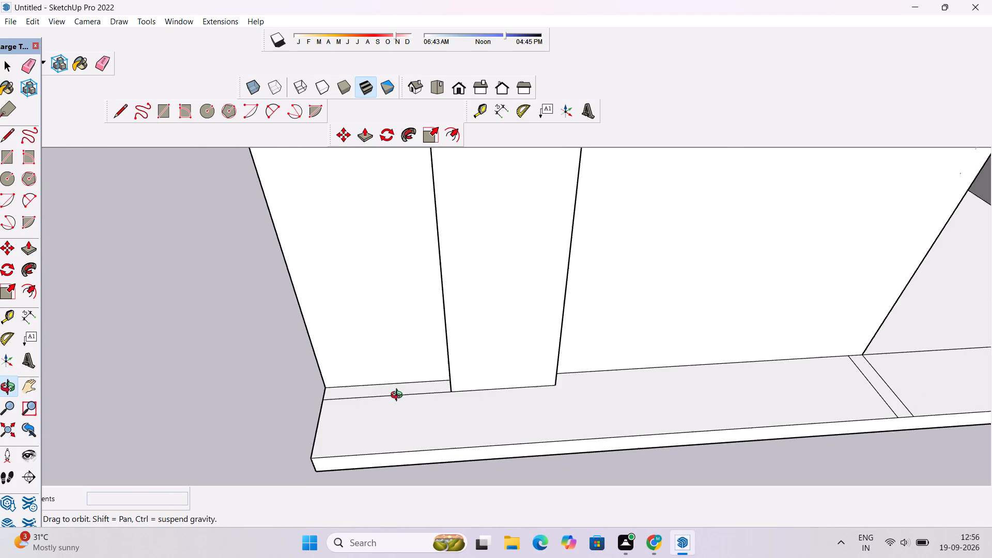
Erase the leftover horizontal line running along the foot of the outermost wall beside the pier.
{"action": "left_click_drag", "start_coordinate": [399, 396], "coordinate": [357, 396], "text": "shift"}
{"action": "scroll", "coordinate": [352, 396], "scroll_direction": "up", "scroll_amount": 2}
{"action": "key", "text": "e"}
{"action": "left_click_drag", "start_coordinate": [355, 386], "coordinate": [355, 400]}
{"action": "scroll", "coordinate": [243, 399], "scroll_direction": "down", "scroll_amount": 1}
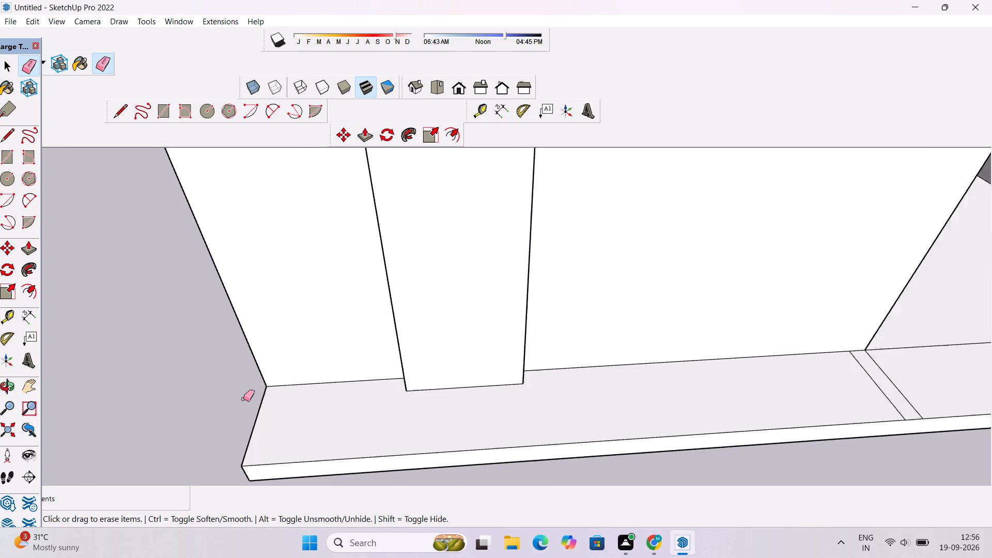
Erase the two pairs of short lines crossing the front base slab's top, at the opening's edge and at the far side wall.
{"action": "scroll", "coordinate": [243, 399], "scroll_direction": "down", "scroll_amount": 7}
{"action": "scroll", "coordinate": [243, 399], "scroll_direction": "up", "scroll_amount": 1}
{"action": "scroll", "coordinate": [243, 399], "scroll_direction": "down", "scroll_amount": 3}
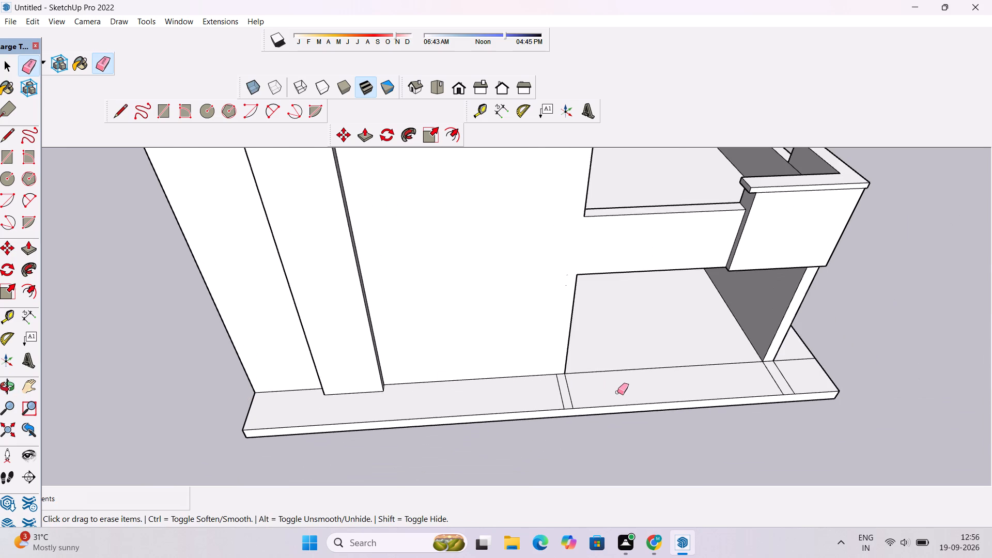
{"action": "left_click_drag", "start_coordinate": [547, 384], "coordinate": [524, 395]}
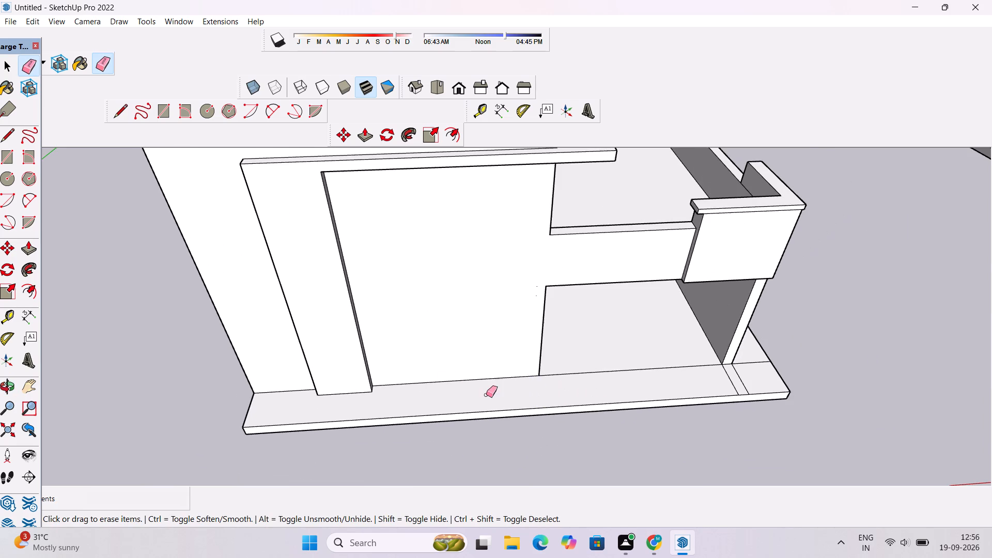
{"action": "scroll", "coordinate": [486, 395], "scroll_direction": "down", "scroll_amount": 3}
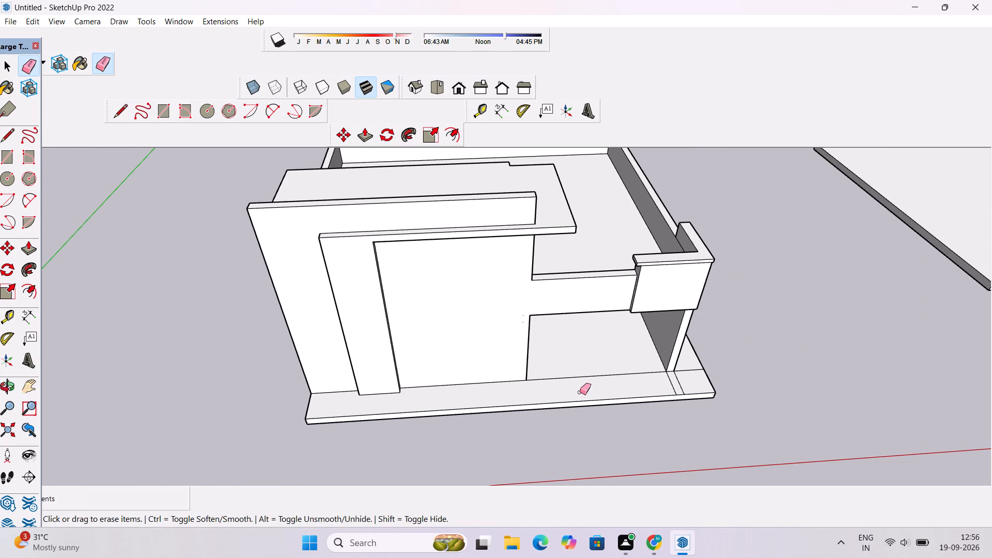
{"action": "scroll", "coordinate": [668, 385], "scroll_direction": "up", "scroll_amount": 6}
{"action": "left_click_drag", "start_coordinate": [689, 376], "coordinate": [689, 378]}
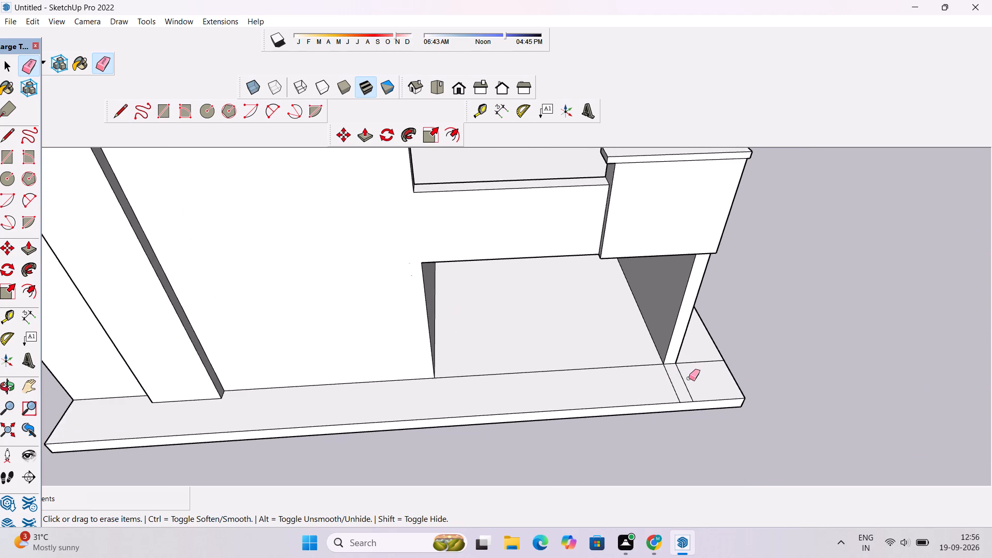
{"action": "left_click_drag", "start_coordinate": [689, 378], "coordinate": [667, 392]}
Examine the whole house and its continuous base slab from several raised viewpoints, near and far.
{"action": "scroll", "coordinate": [459, 404], "scroll_direction": "down", "scroll_amount": 5}
{"action": "key", "text": "o"}
{"action": "left_click_drag", "start_coordinate": [553, 416], "coordinate": [492, 411]}
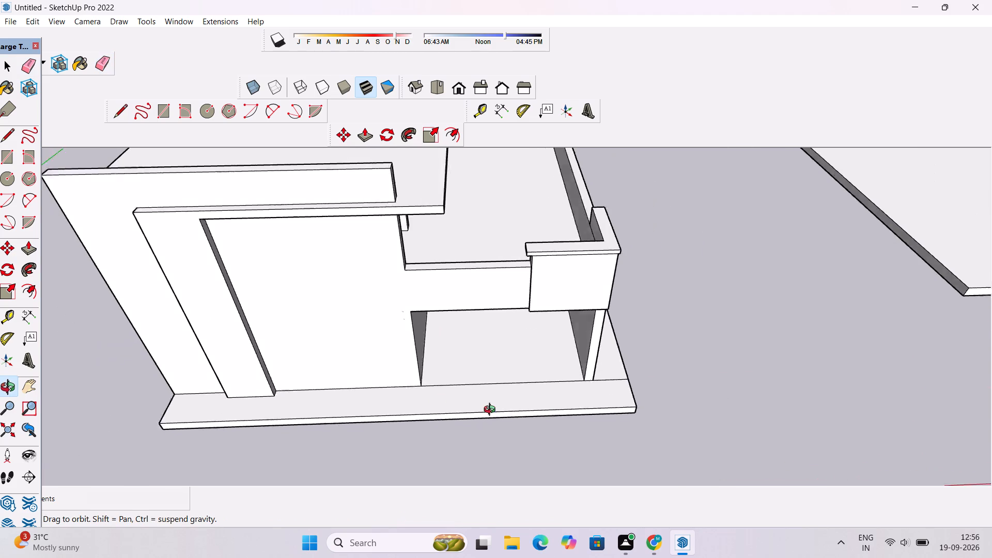
{"action": "left_click_drag", "start_coordinate": [492, 411], "coordinate": [402, 397]}
{"action": "scroll", "coordinate": [402, 397], "scroll_direction": "down", "scroll_amount": 3}
{"action": "left_click_drag", "start_coordinate": [391, 408], "coordinate": [439, 395]}
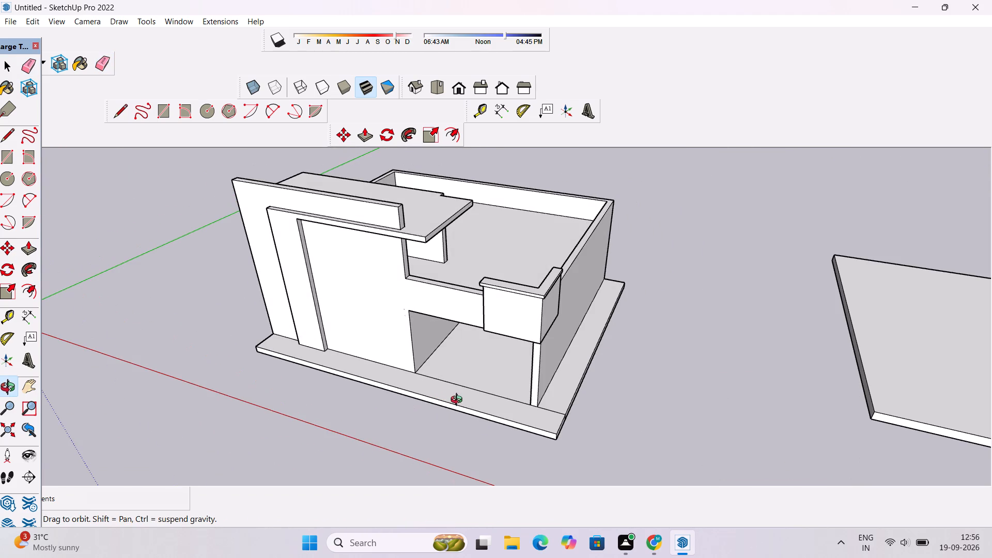
{"action": "scroll", "coordinate": [456, 395], "scroll_direction": "down", "scroll_amount": 2}
{"action": "scroll", "coordinate": [456, 395], "scroll_direction": "up", "scroll_amount": 2}
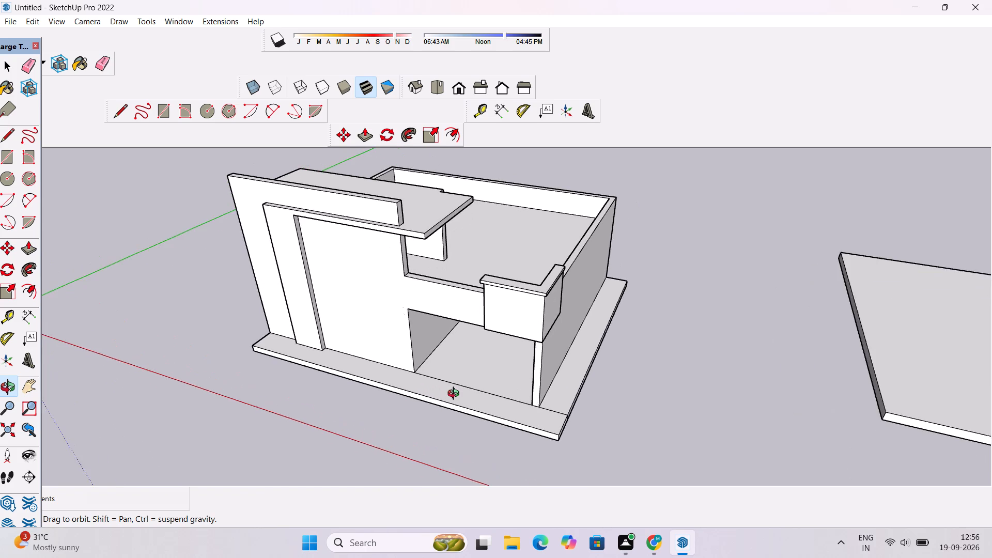
{"action": "scroll", "coordinate": [456, 395], "scroll_direction": "down", "scroll_amount": 1}
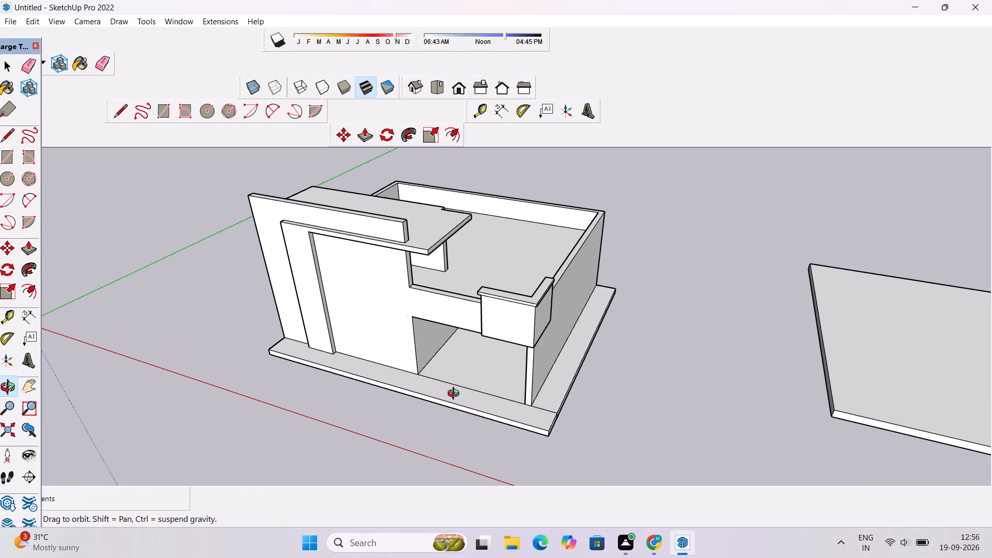
{"action": "scroll", "coordinate": [456, 395], "scroll_direction": "down", "scroll_amount": 2}
{"action": "left_click_drag", "start_coordinate": [485, 427], "coordinate": [504, 412]}
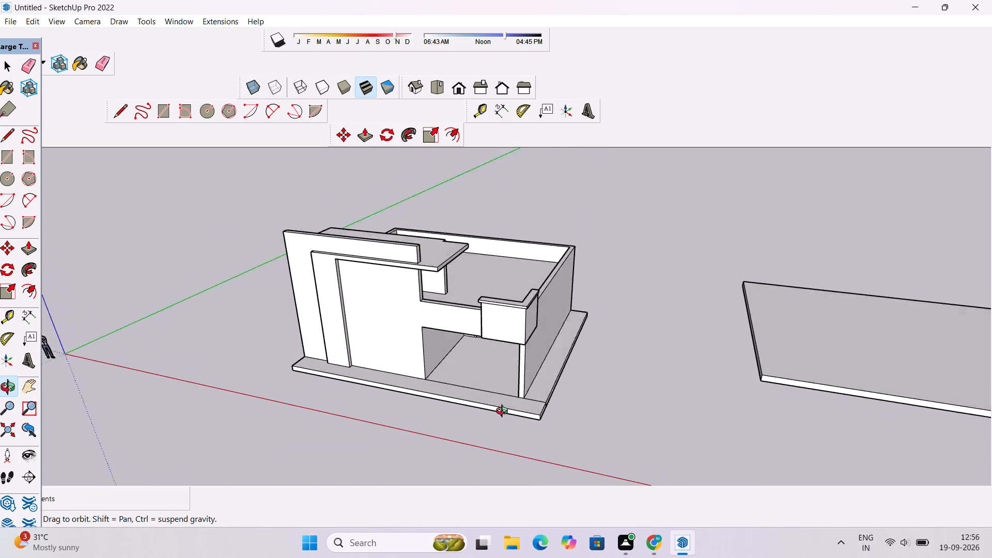
{"action": "left_click_drag", "start_coordinate": [504, 412], "coordinate": [512, 427]}
{"action": "left_click_drag", "start_coordinate": [509, 421], "coordinate": [492, 349], "text": "shift"}
{"action": "scroll", "coordinate": [492, 349], "scroll_direction": "down", "scroll_amount": 4}
{"action": "left_click_drag", "start_coordinate": [458, 370], "coordinate": [500, 412]}
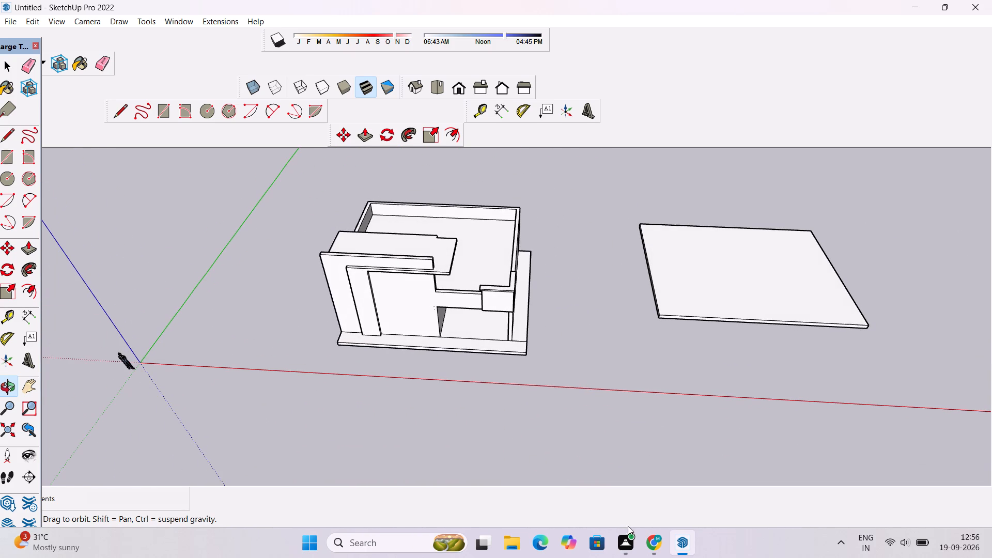
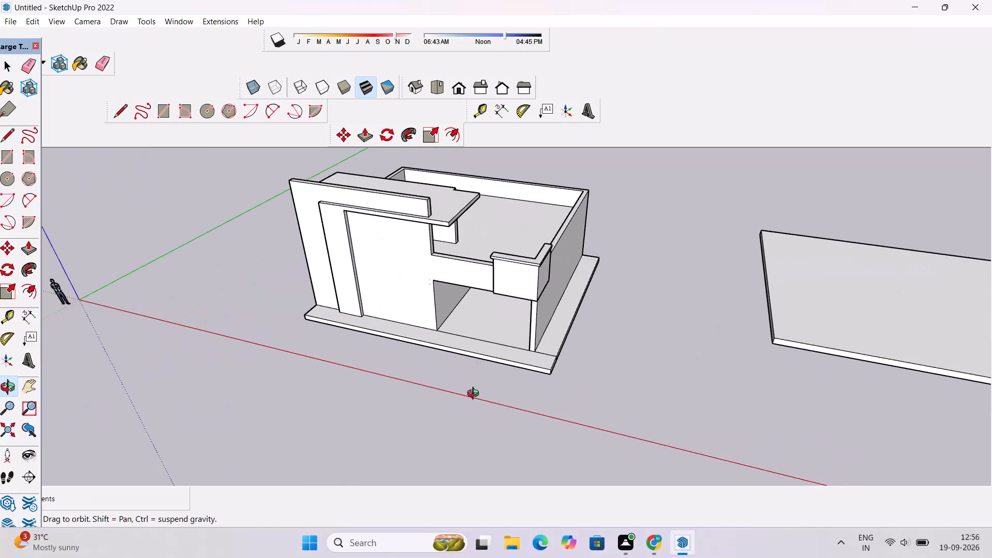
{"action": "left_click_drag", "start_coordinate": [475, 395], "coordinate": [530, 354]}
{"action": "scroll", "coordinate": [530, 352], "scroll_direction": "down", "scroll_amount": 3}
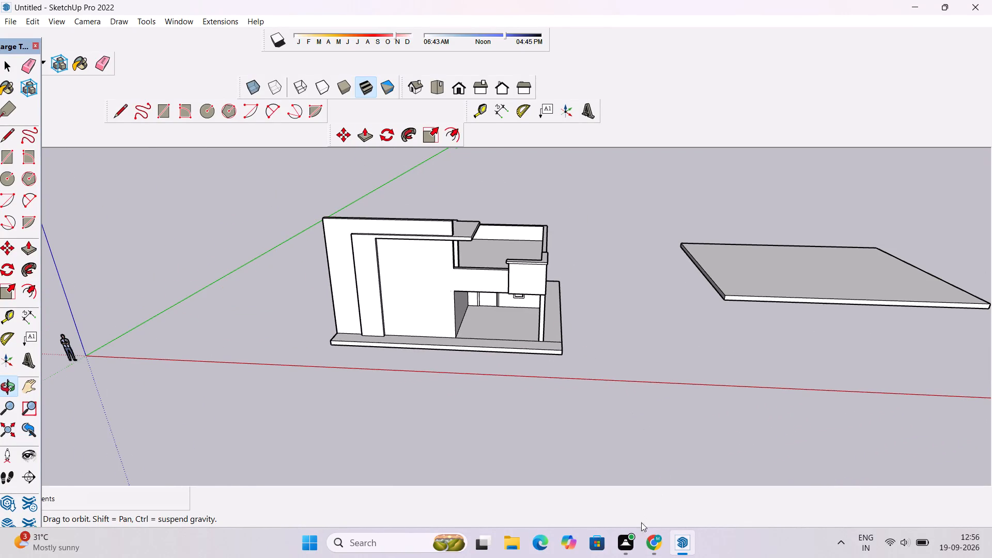
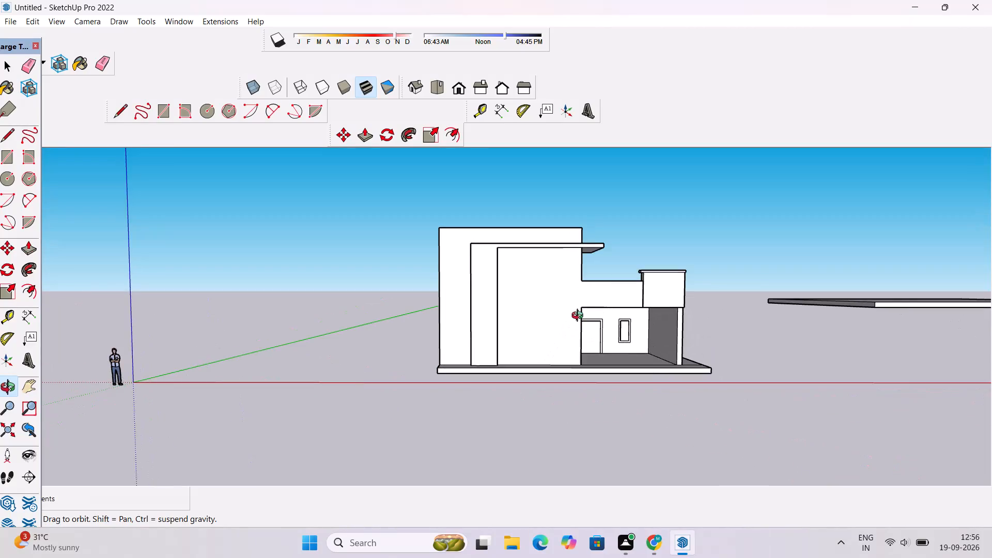
Examine the house, its projecting base slab and the separate slab from the front and above.
{"action": "scroll", "coordinate": [581, 314], "scroll_direction": "down", "scroll_amount": 1}
{"action": "scroll", "coordinate": [568, 319], "scroll_direction": "up", "scroll_amount": 4}
{"action": "scroll", "coordinate": [561, 349], "scroll_direction": "down", "scroll_amount": 3}
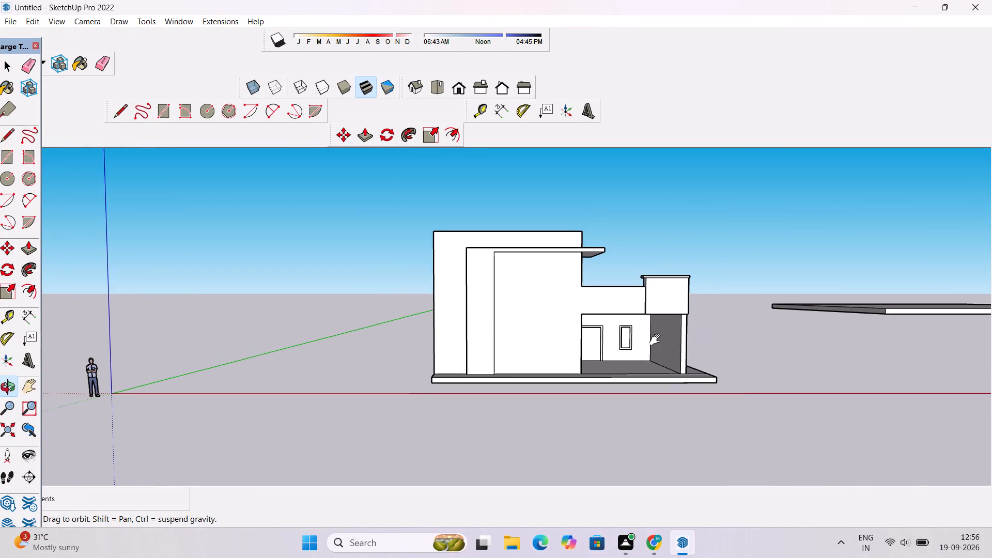
{"action": "left_click_drag", "start_coordinate": [657, 340], "coordinate": [518, 351], "text": "shift"}
{"action": "scroll", "coordinate": [490, 345], "scroll_direction": "down", "scroll_amount": 2}
{"action": "left_click_drag", "start_coordinate": [489, 345], "coordinate": [488, 400]}
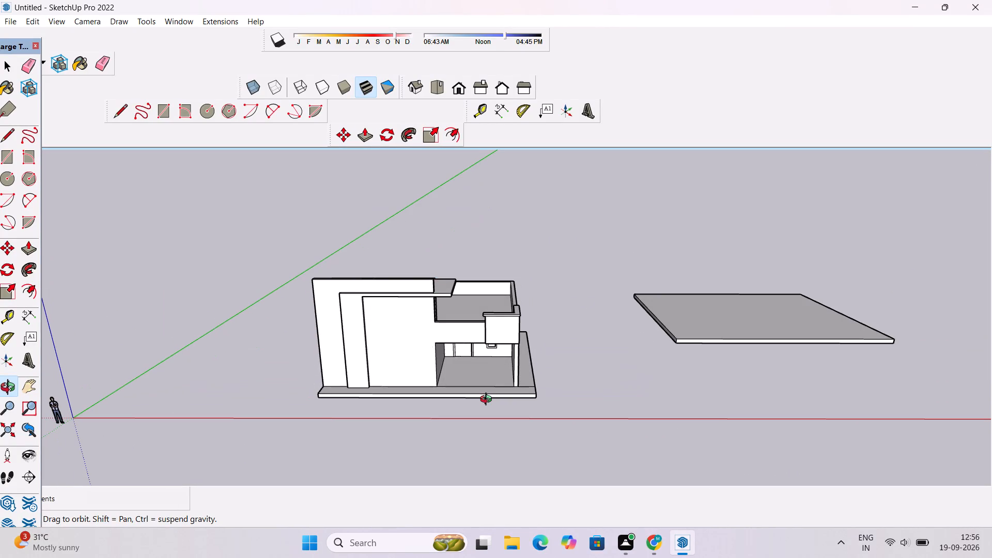
{"action": "scroll", "coordinate": [488, 400], "scroll_direction": "up", "scroll_amount": 2}
{"action": "scroll", "coordinate": [488, 400], "scroll_direction": "down", "scroll_amount": 3}
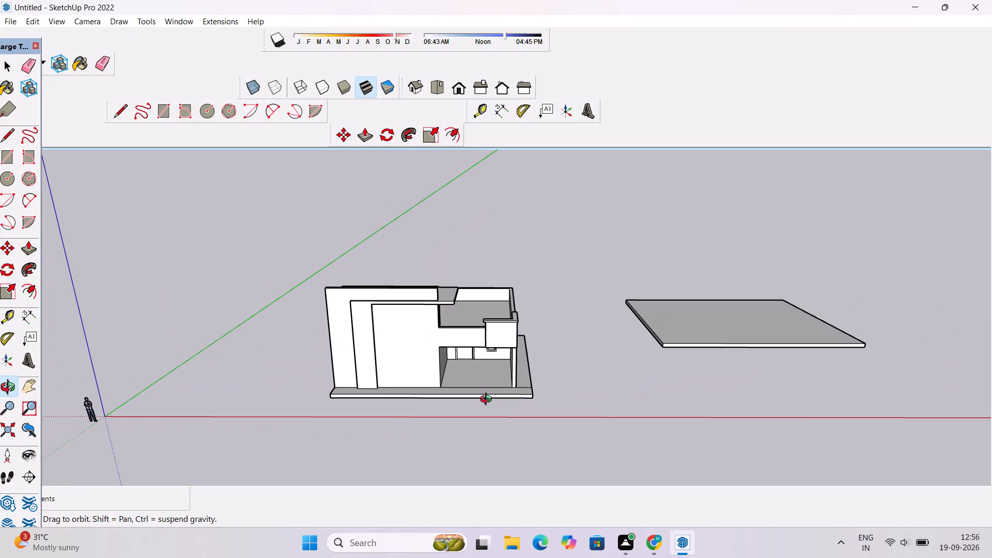
{"action": "scroll", "coordinate": [488, 400], "scroll_direction": "down", "scroll_amount": 5}
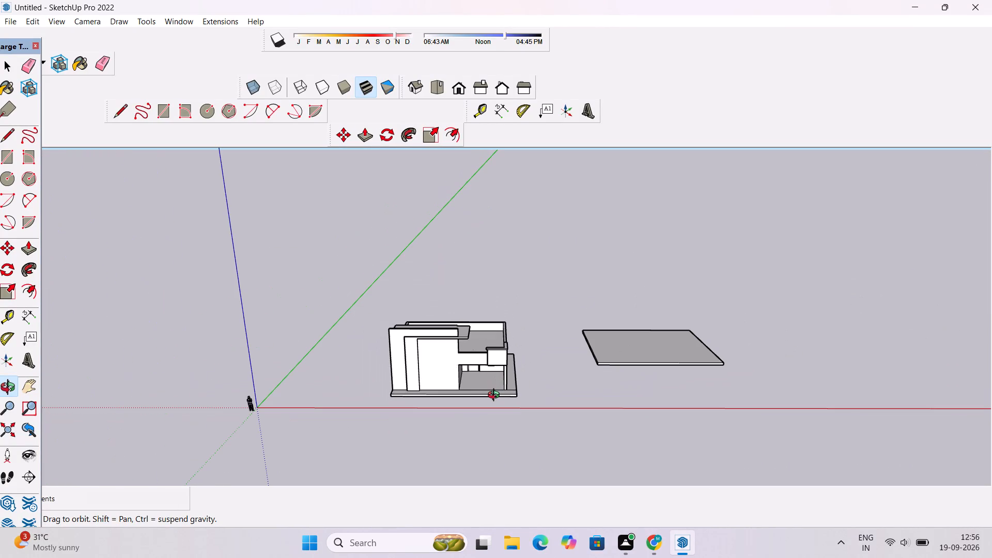
{"action": "scroll", "coordinate": [496, 396], "scroll_direction": "down", "scroll_amount": 2}
{"action": "scroll", "coordinate": [496, 396], "scroll_direction": "up", "scroll_amount": 5}
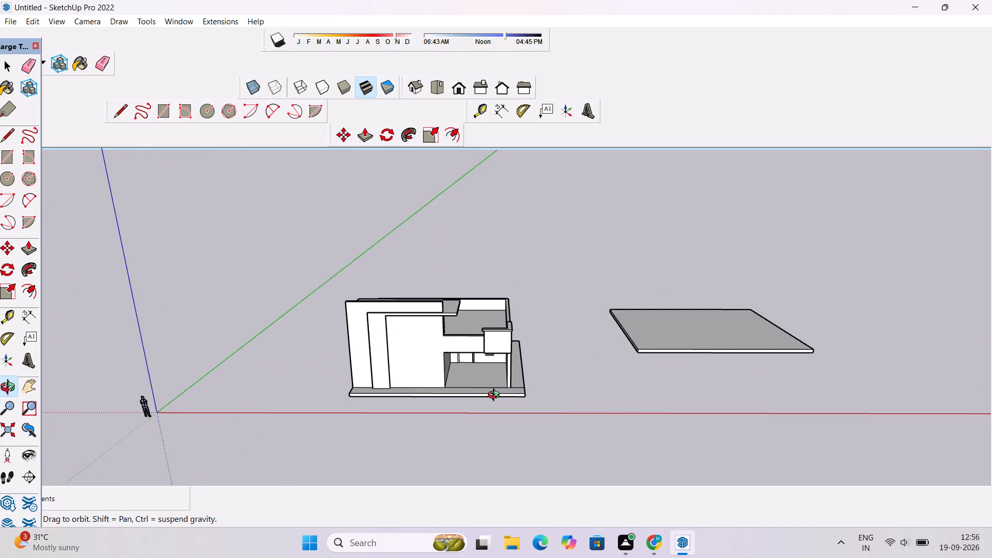
{"action": "scroll", "coordinate": [496, 396], "scroll_direction": "down", "scroll_amount": 5}
{"action": "scroll", "coordinate": [496, 396], "scroll_direction": "up", "scroll_amount": 4}
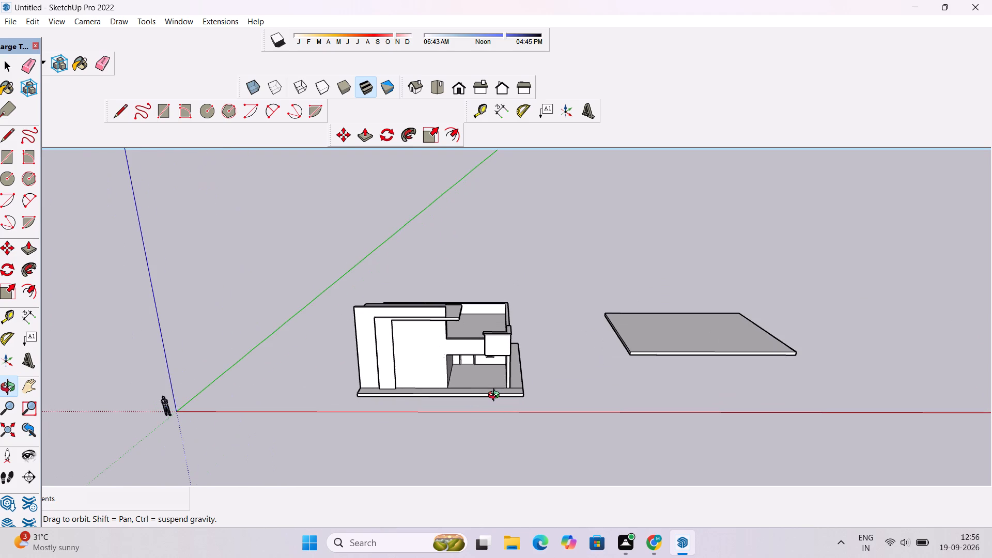
Draw a small rectangle on the base slab's top face at the front corner beside the porch column, starting on the front edge.
{"action": "left_click_drag", "start_coordinate": [496, 394], "coordinate": [499, 407]}
{"action": "scroll", "coordinate": [499, 407], "scroll_direction": "up", "scroll_amount": 3}
{"action": "left_click_drag", "start_coordinate": [499, 407], "coordinate": [493, 382], "text": "shift"}
{"action": "scroll", "coordinate": [503, 374], "scroll_direction": "up", "scroll_amount": 4}
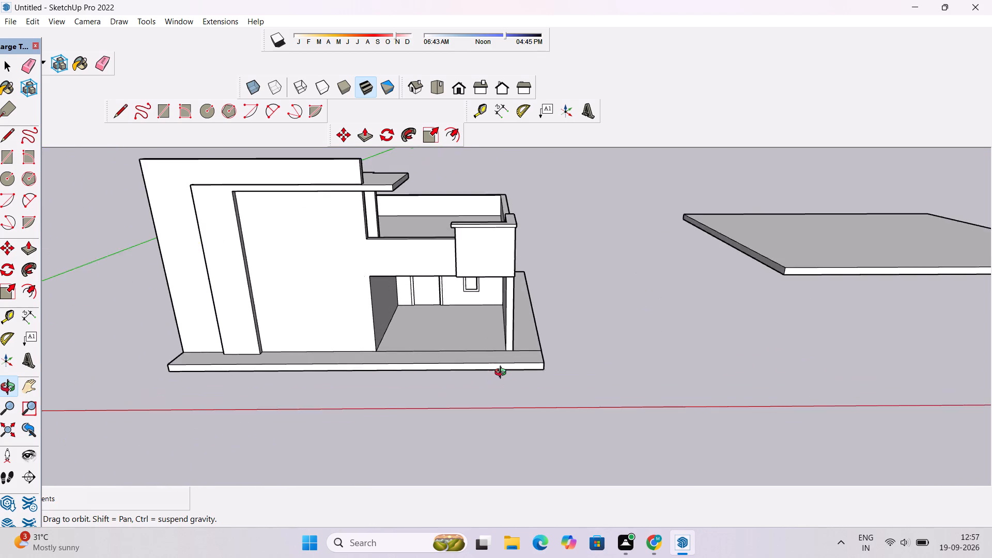
{"action": "scroll", "coordinate": [503, 374], "scroll_direction": "up", "scroll_amount": 4}
{"action": "left_click_drag", "start_coordinate": [506, 371], "coordinate": [509, 392]}
{"action": "scroll", "coordinate": [514, 383], "scroll_direction": "up", "scroll_amount": 4}
{"action": "left_click_drag", "start_coordinate": [537, 365], "coordinate": [486, 388], "text": "shift"}
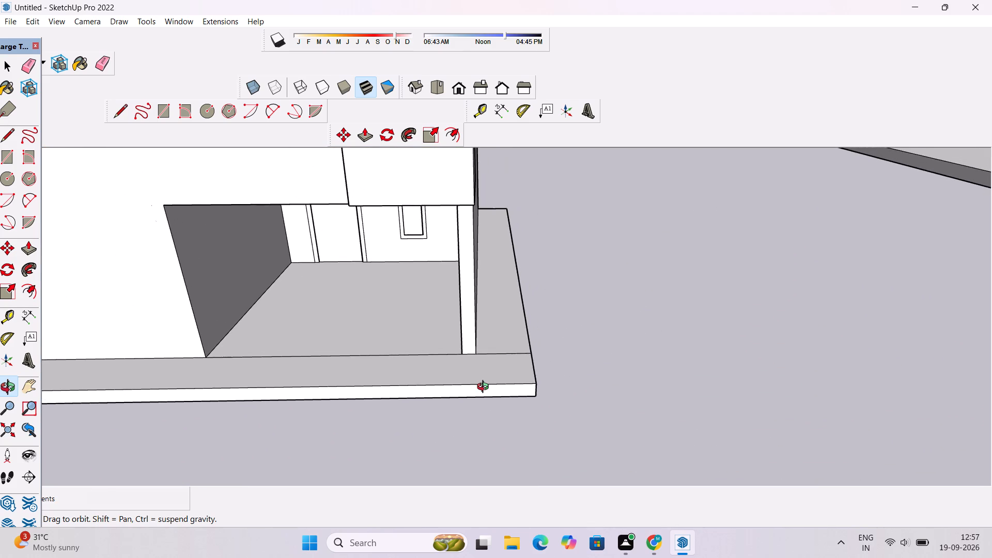
{"action": "scroll", "coordinate": [485, 388], "scroll_direction": "up", "scroll_amount": 2}
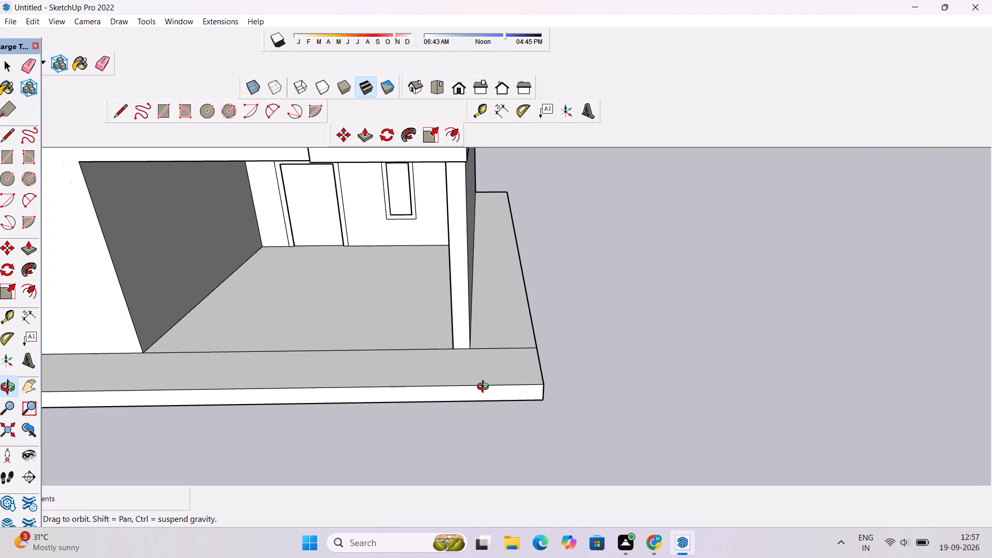
{"action": "scroll", "coordinate": [485, 388], "scroll_direction": "up", "scroll_amount": 4}
{"action": "left_click_drag", "start_coordinate": [485, 388], "coordinate": [485, 415]}
{"action": "scroll", "coordinate": [485, 415], "scroll_direction": "up", "scroll_amount": 1}
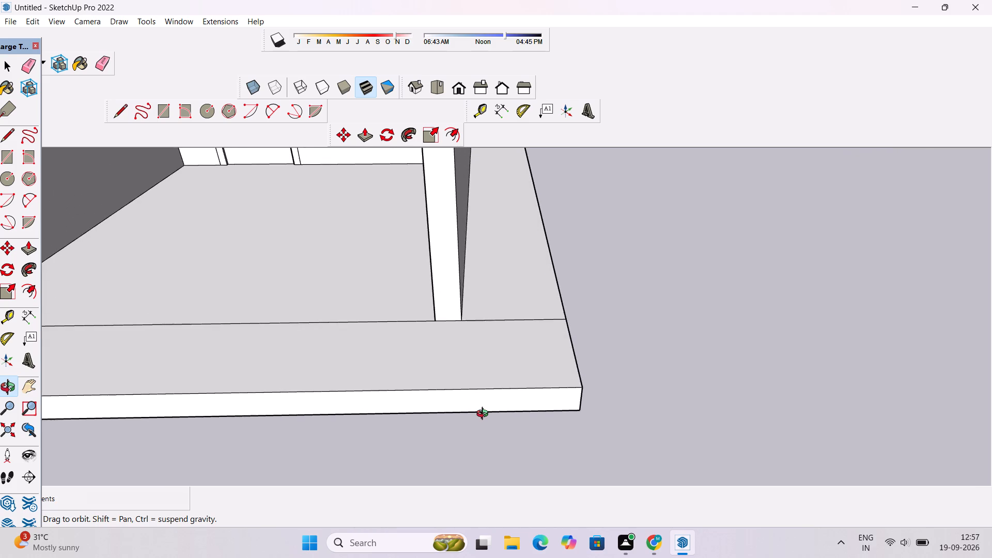
{"action": "scroll", "coordinate": [485, 415], "scroll_direction": "down", "scroll_amount": 2}
{"action": "left_click_drag", "start_coordinate": [485, 415], "coordinate": [480, 430]}
{"action": "key", "text": "r"}
{"action": "scroll", "coordinate": [472, 361], "scroll_direction": "down", "scroll_amount": 2}
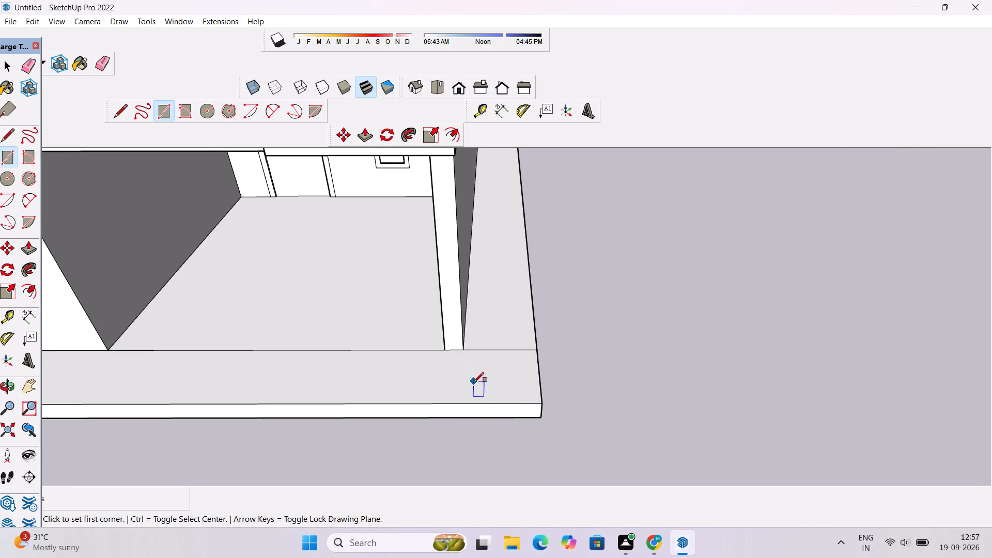
{"action": "left_click", "coordinate": [469, 403]}
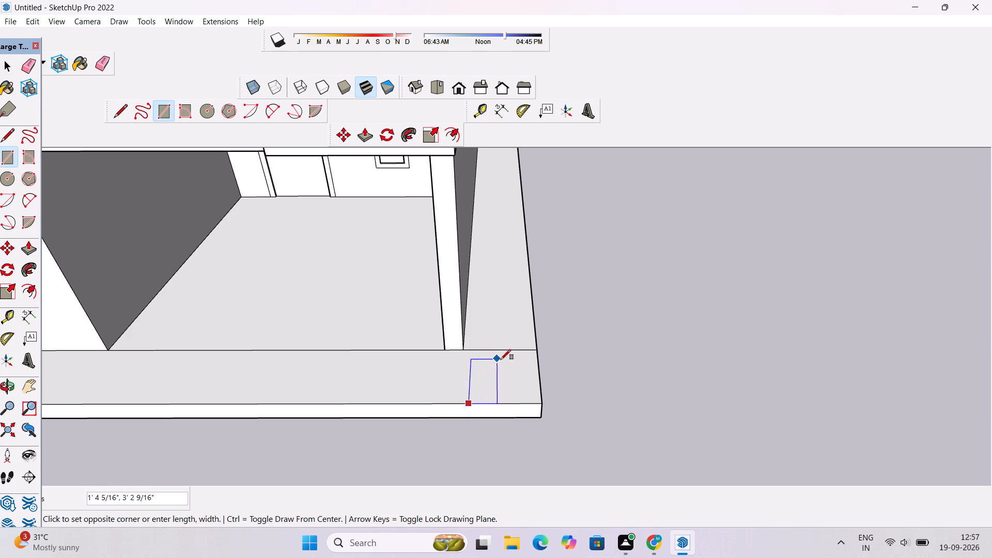
{"action": "left_click", "coordinate": [520, 362]}
{"action": "key", "text": "space"}
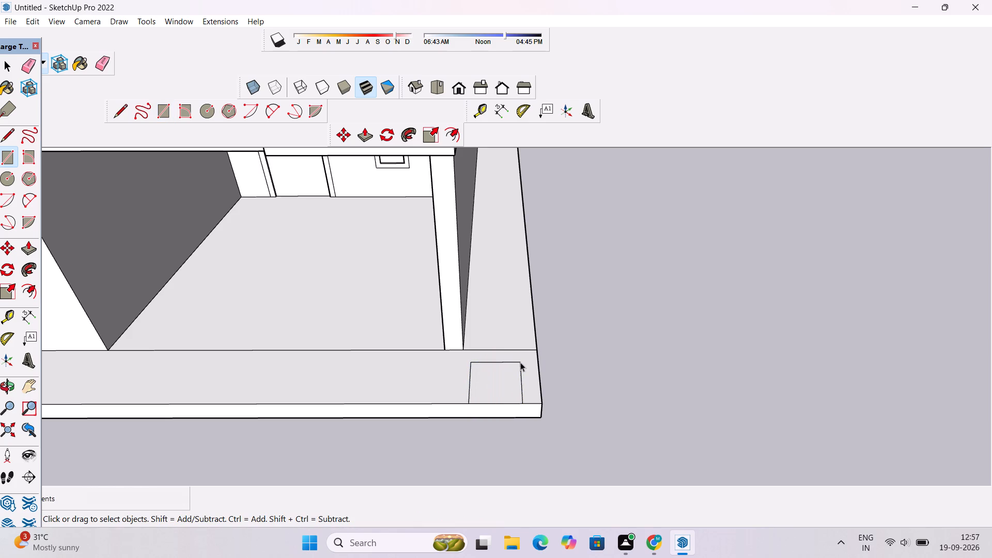
Place a guide parallel to the slab's outer side edge, passing through the corner rectangle's outer back corner.
{"action": "scroll", "coordinate": [518, 361], "scroll_direction": "down", "scroll_amount": 4}
{"action": "key", "text": "o"}
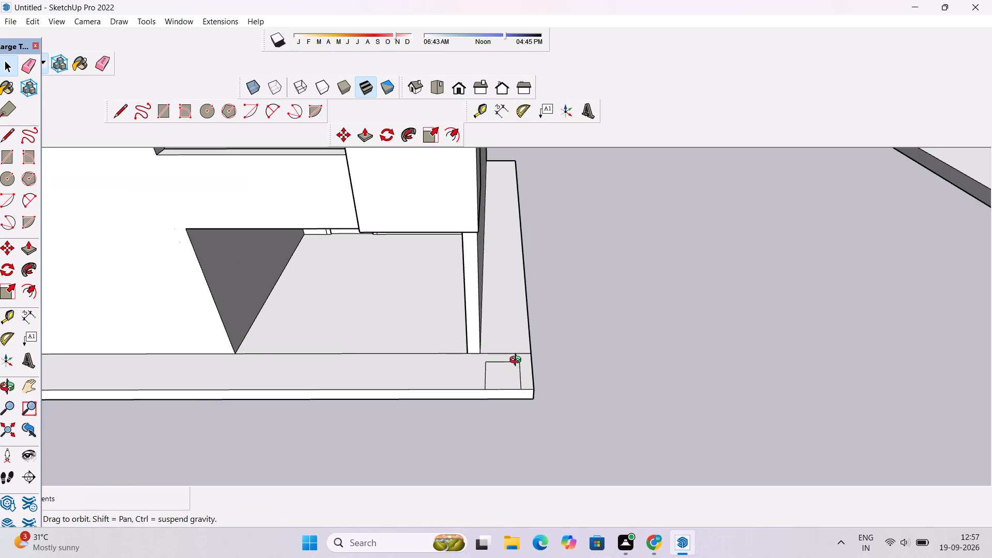
{"action": "scroll", "coordinate": [518, 362], "scroll_direction": "down", "scroll_amount": 1}
{"action": "left_click_drag", "start_coordinate": [501, 369], "coordinate": [508, 425], "text": "shift"}
{"action": "scroll", "coordinate": [510, 424], "scroll_direction": "up", "scroll_amount": 1}
{"action": "left_click_drag", "start_coordinate": [516, 415], "coordinate": [497, 425], "text": "shift"}
{"action": "scroll", "coordinate": [496, 426], "scroll_direction": "up", "scroll_amount": 2}
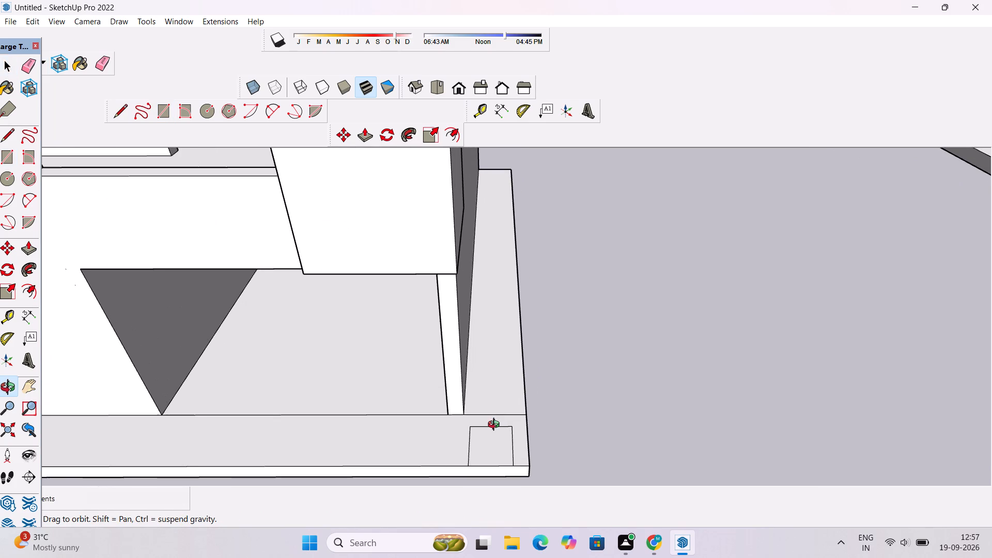
{"action": "key", "text": "t"}
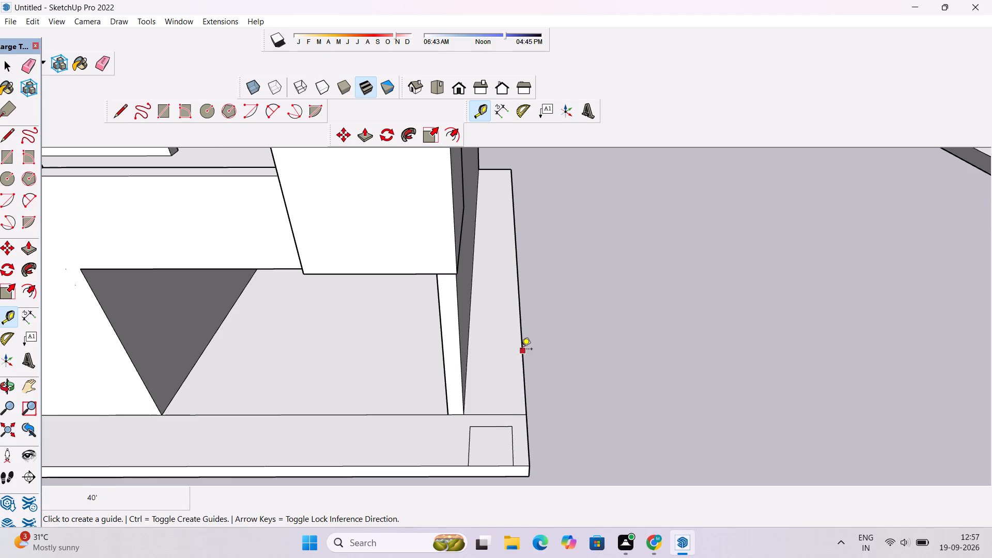
{"action": "left_click", "coordinate": [524, 344]}
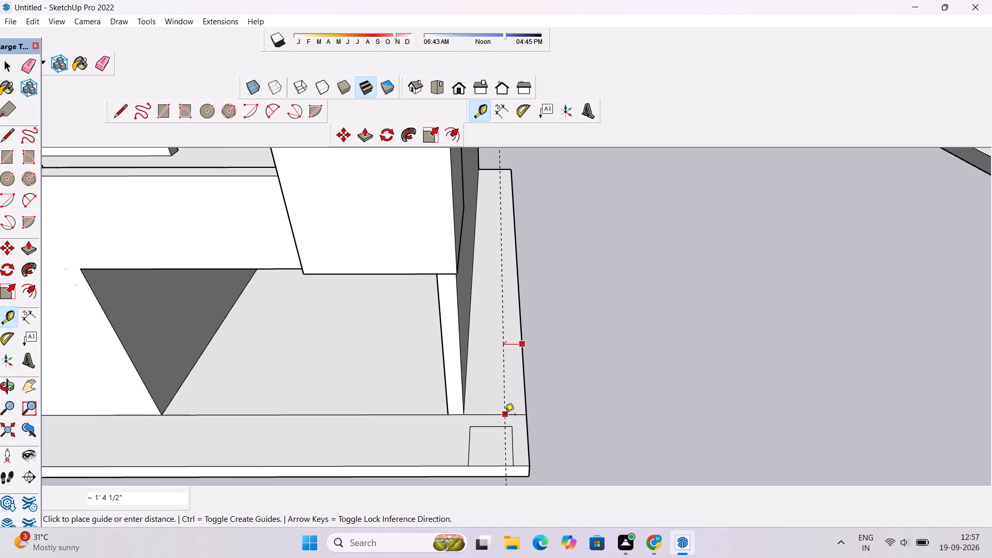
{"action": "left_click", "coordinate": [513, 426]}
Place a guide 1' inward from the slab's rear edge on the strip beside the house.
{"action": "scroll", "coordinate": [494, 416], "scroll_direction": "down", "scroll_amount": 3}
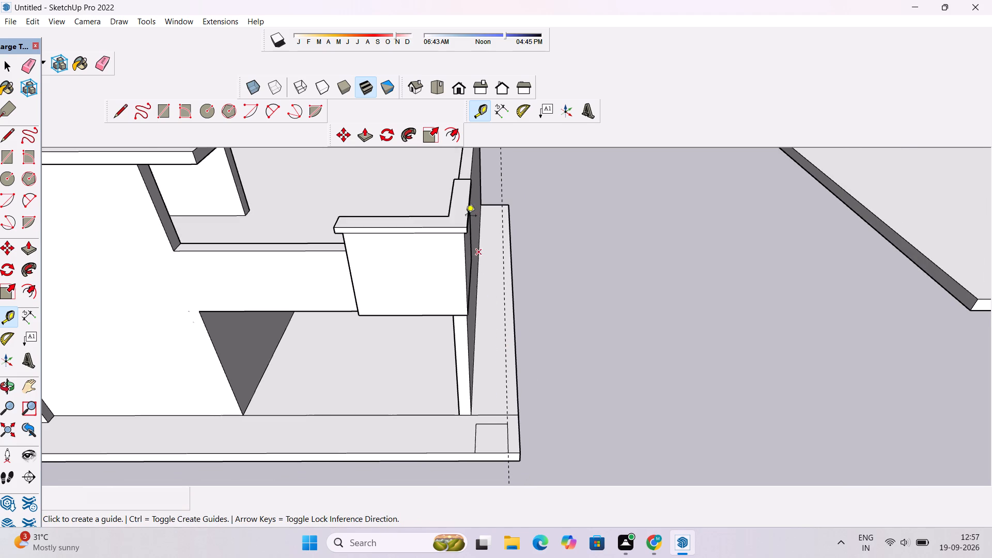
{"action": "scroll", "coordinate": [494, 181], "scroll_direction": "up", "scroll_amount": 15}
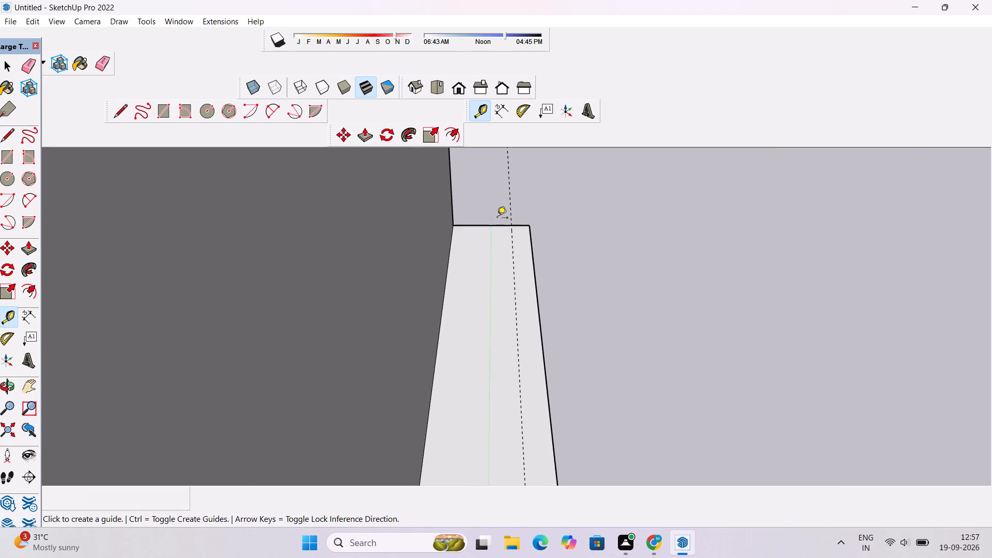
{"action": "left_click", "coordinate": [492, 227]}
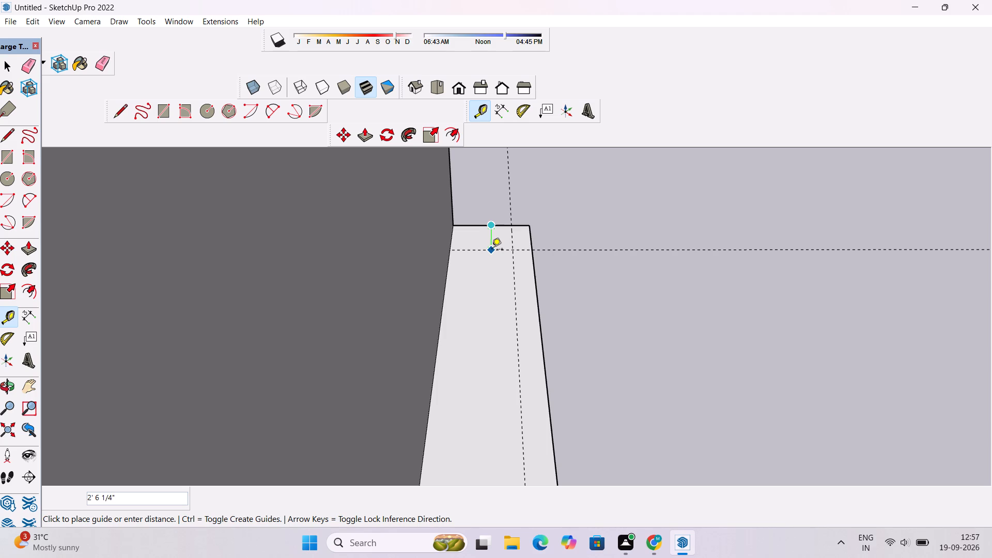
{"action": "scroll", "coordinate": [492, 250], "scroll_direction": "up", "scroll_amount": 2}
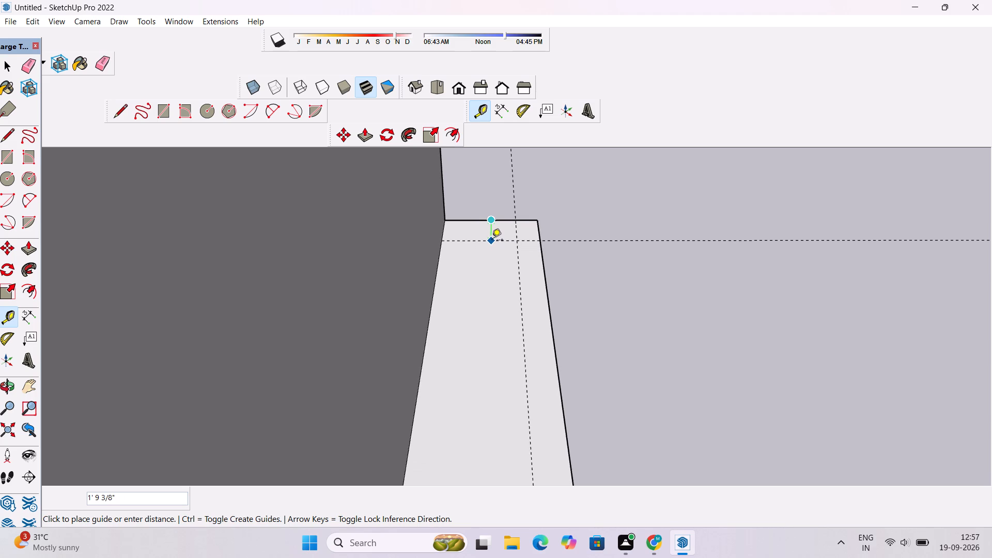
{"action": "type", "text": "1'"}
{"action": "key", "text": "Return"}
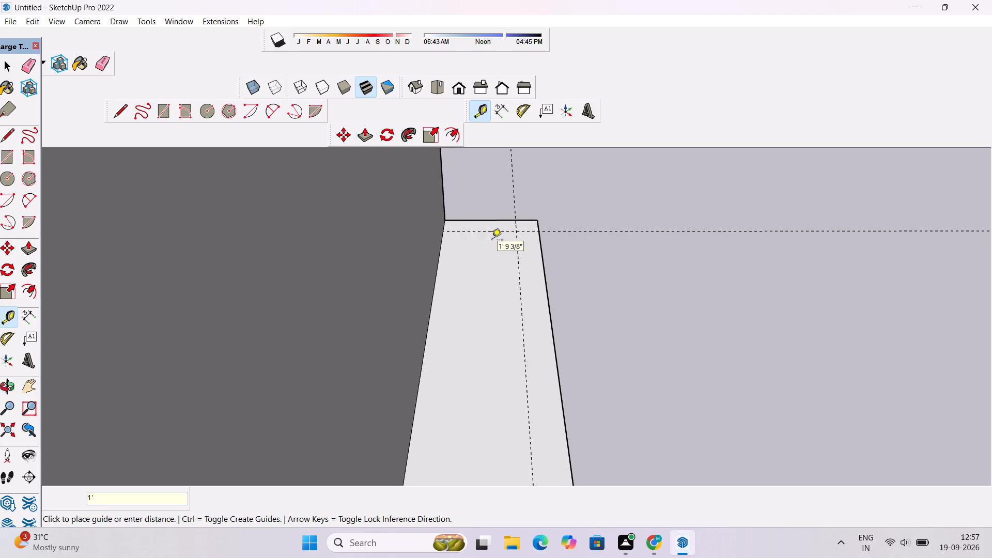
Draw lines along the guides from the house wall about 3' 1" outward, and about 40' forward to the corner rectangle.
{"action": "scroll", "coordinate": [492, 241], "scroll_direction": "down", "scroll_amount": 2}
{"action": "key", "text": "l"}
{"action": "scroll", "coordinate": [474, 254], "scroll_direction": "up", "scroll_amount": 2}
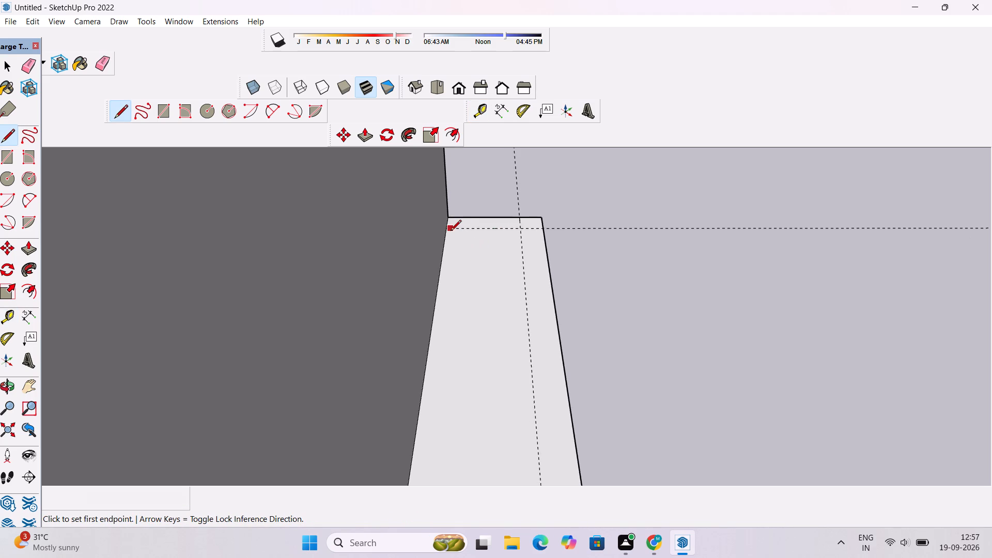
{"action": "left_click", "coordinate": [448, 229]}
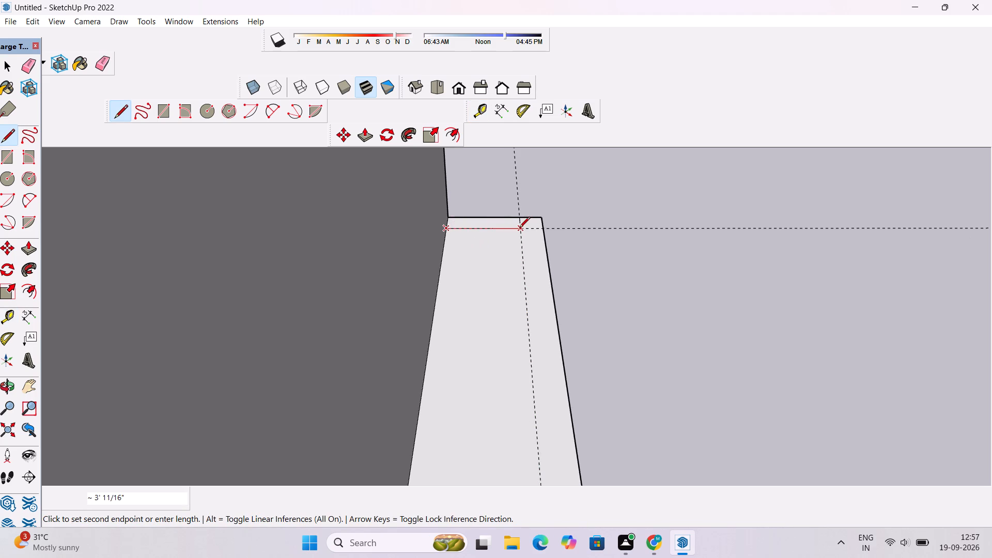
{"action": "left_click", "coordinate": [519, 228]}
{"action": "scroll", "coordinate": [519, 227], "scroll_direction": "down", "scroll_amount": 6}
{"action": "scroll", "coordinate": [519, 227], "scroll_direction": "up", "scroll_amount": 1}
{"action": "scroll", "coordinate": [519, 227], "scroll_direction": "down", "scroll_amount": 12}
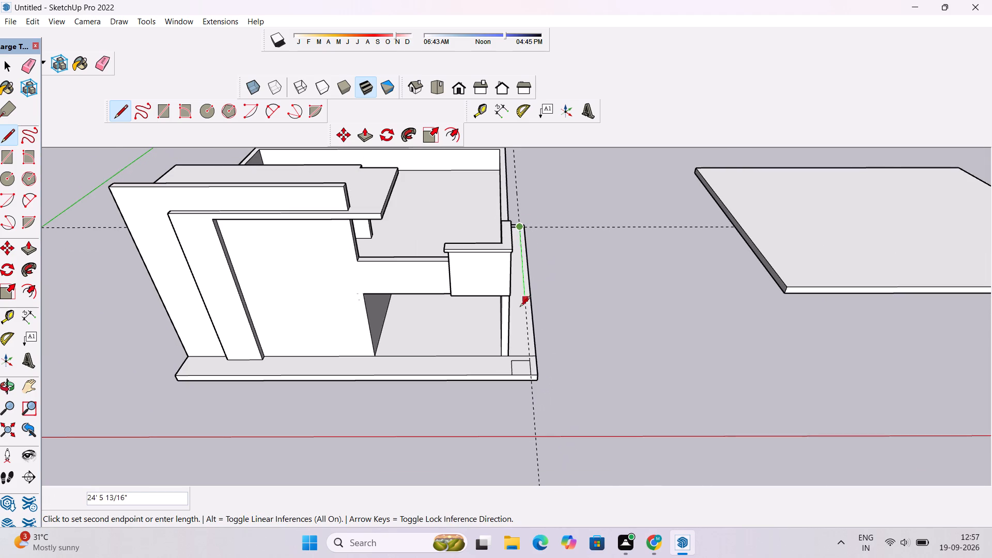
{"action": "scroll", "coordinate": [526, 357], "scroll_direction": "up", "scroll_amount": 9}
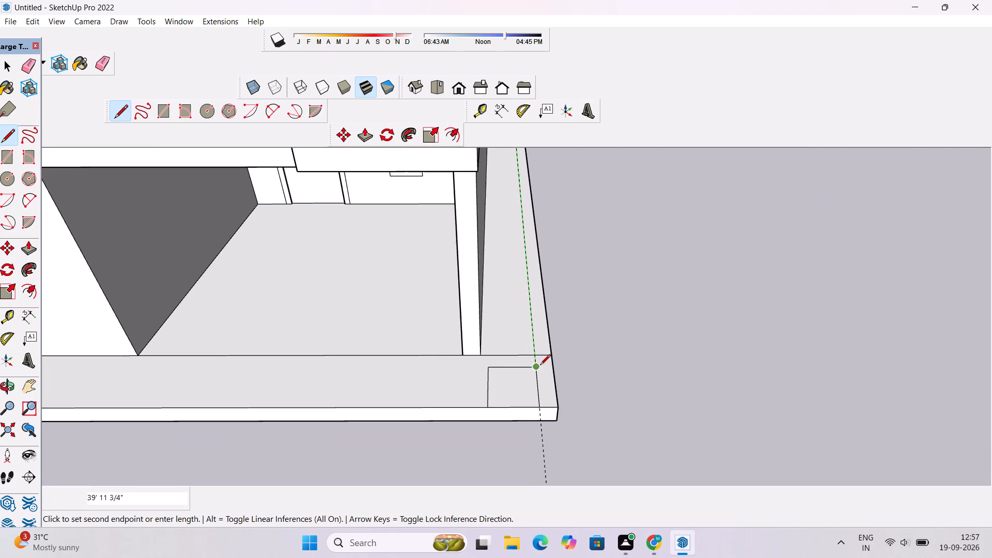
{"action": "left_click", "coordinate": [536, 367]}
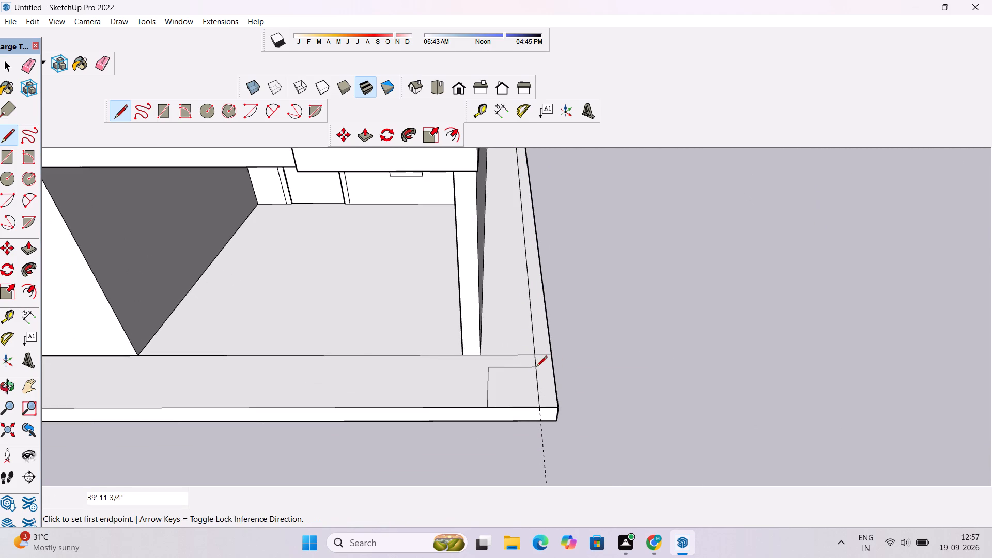
{"action": "key", "text": "space"}
Erase the slab line segments running from the porch column to the outer side edge, and the guide along that side.
{"action": "type", "text": "e"}
{"action": "scroll", "coordinate": [535, 355], "scroll_direction": "up", "scroll_amount": 4}
{"action": "left_click_drag", "start_coordinate": [517, 344], "coordinate": [519, 354]}
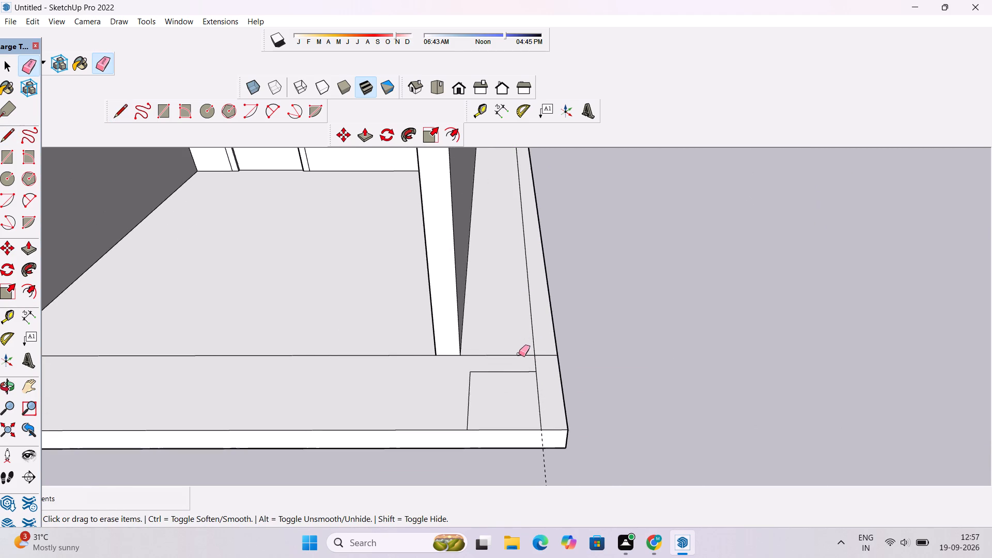
{"action": "left_click_drag", "start_coordinate": [519, 354], "coordinate": [519, 359]}
{"action": "left_click_drag", "start_coordinate": [542, 345], "coordinate": [549, 361]}
{"action": "scroll", "coordinate": [532, 326], "scroll_direction": "down", "scroll_amount": 6}
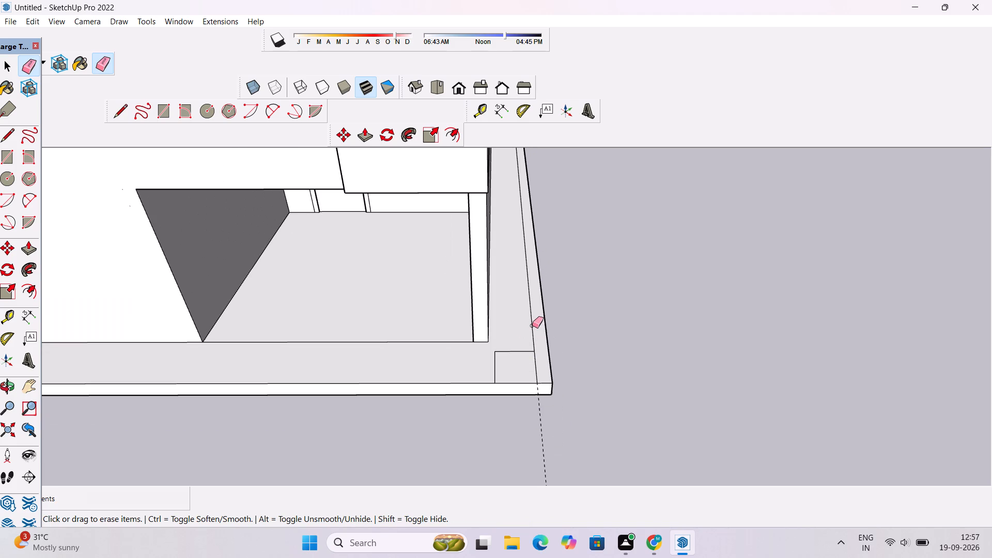
{"action": "left_click_drag", "start_coordinate": [557, 421], "coordinate": [524, 429]}
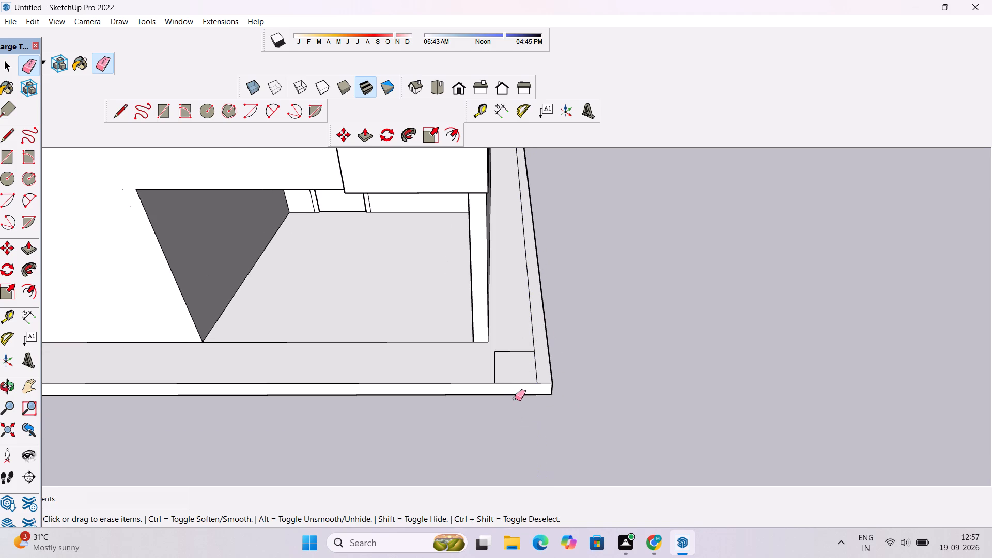
Erase the corner rectangle's outer side edge so its area joins the slab's outer strip.
{"action": "scroll", "coordinate": [504, 379], "scroll_direction": "up", "scroll_amount": 1}
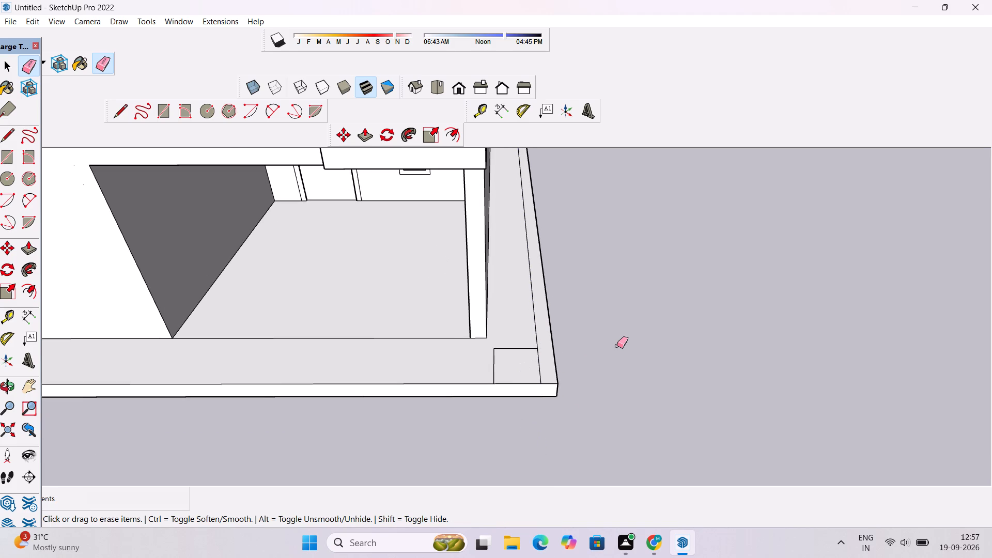
{"action": "scroll", "coordinate": [617, 346], "scroll_direction": "up", "scroll_amount": 5}
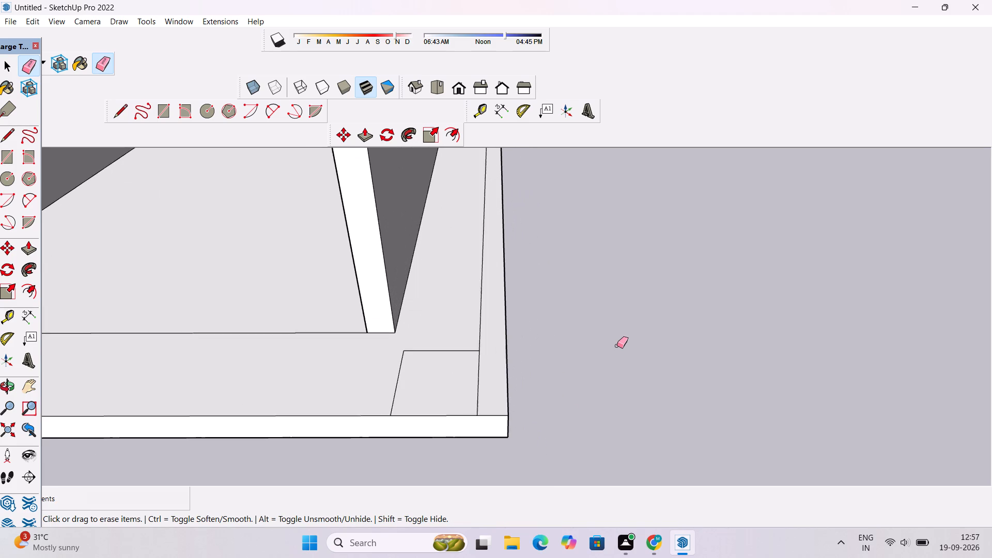
{"action": "scroll", "coordinate": [617, 346], "scroll_direction": "up", "scroll_amount": 1}
{"action": "scroll", "coordinate": [618, 346], "scroll_direction": "down", "scroll_amount": 4}
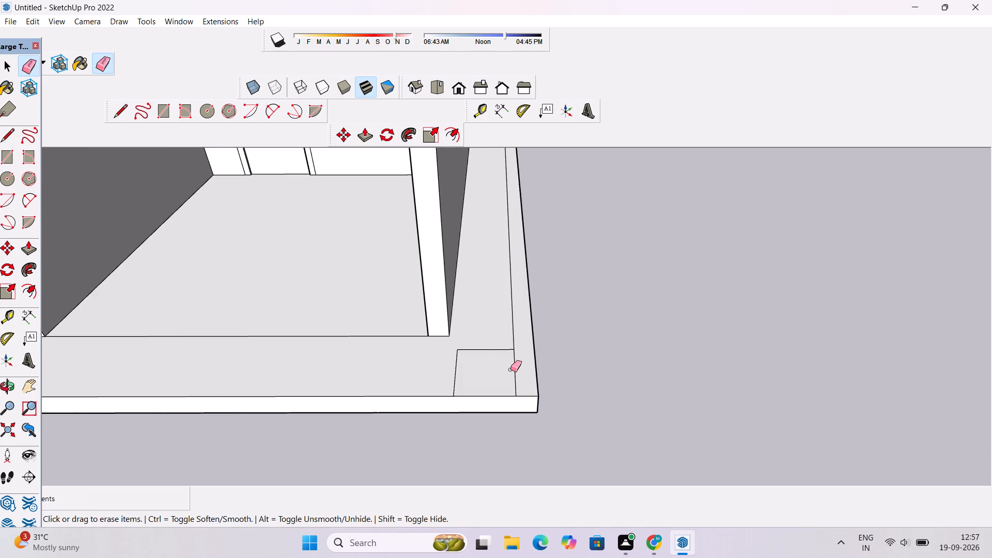
{"action": "scroll", "coordinate": [510, 369], "scroll_direction": "up", "scroll_amount": 5}
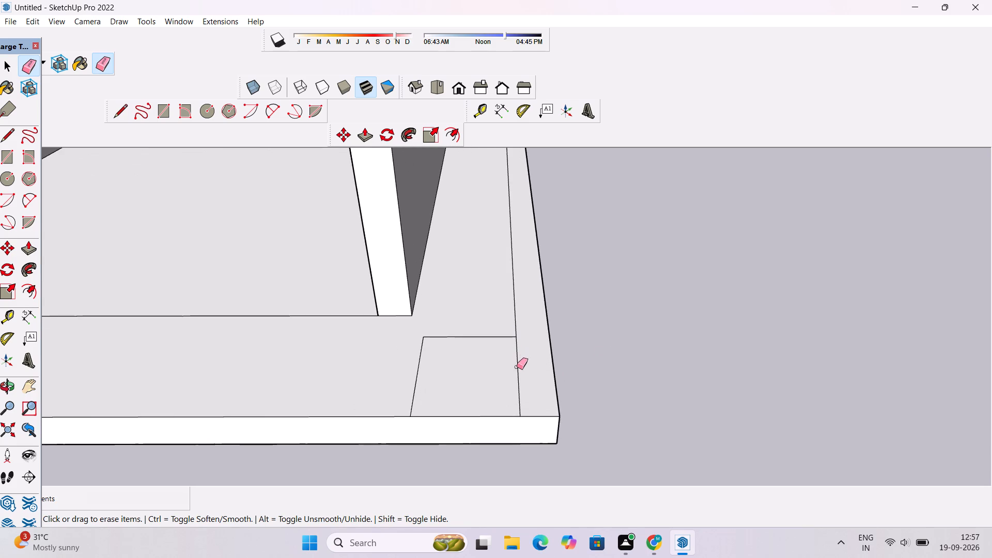
{"action": "left_click", "coordinate": [517, 367]}
{"action": "scroll", "coordinate": [446, 378], "scroll_direction": "down", "scroll_amount": 7}
{"action": "scroll", "coordinate": [580, 311], "scroll_direction": "up", "scroll_amount": 2}
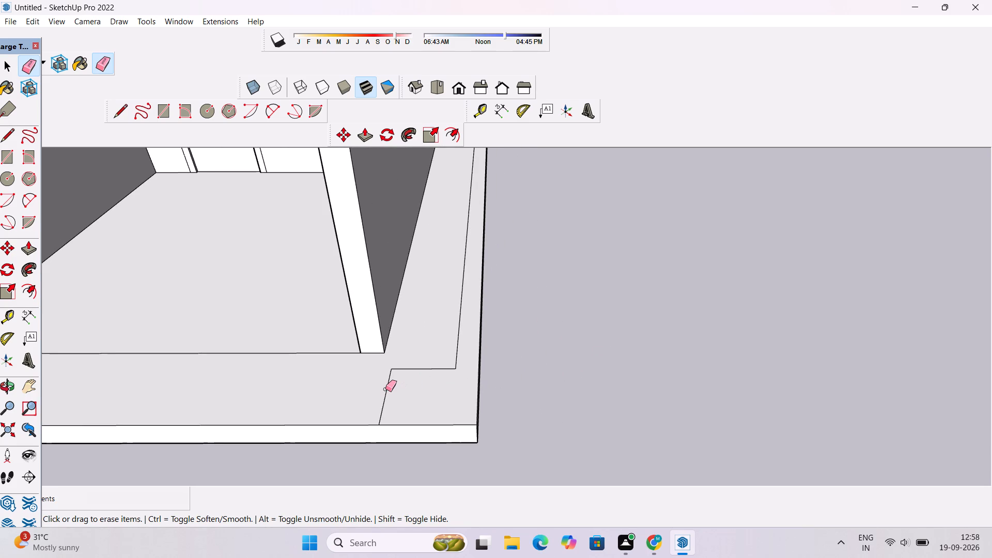
Move the corner rectangle's inner edge toward the slab's outer side, narrowing the rectangle to about 2' 8" wide.
{"action": "key", "text": "space"}
{"action": "type", "text": "m"}
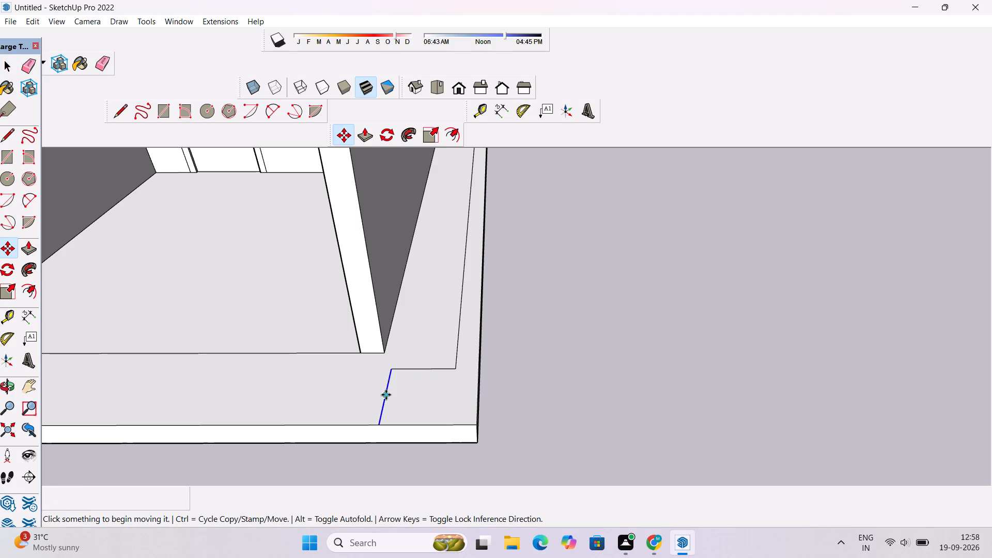
{"action": "left_click", "coordinate": [386, 395]}
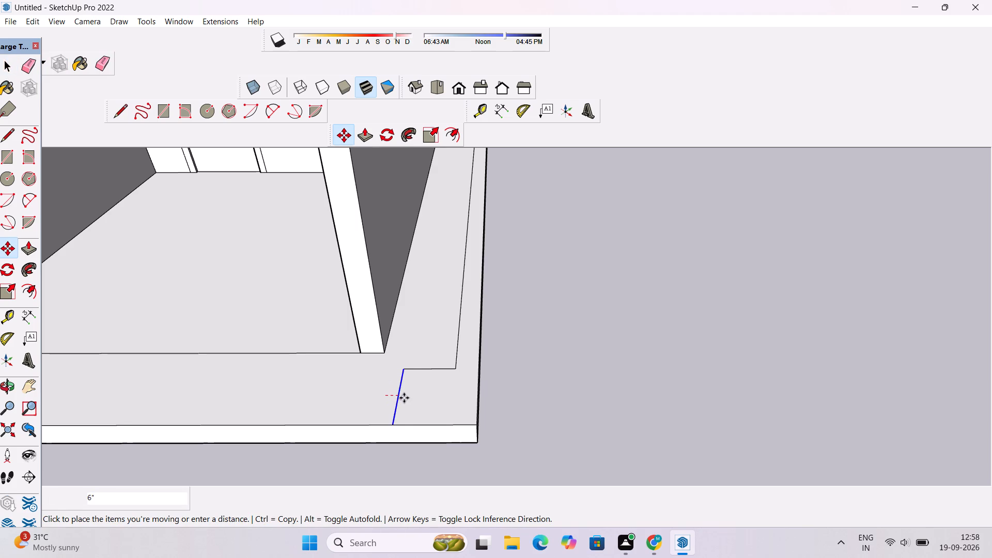
{"action": "left_click", "coordinate": [409, 399]}
Push/Pull the slab's outer strip and corner rectangle face up about 5' 10" to form a side wall with a corner pillar.
{"action": "key", "text": "space"}
{"action": "left_click", "coordinate": [435, 399]}
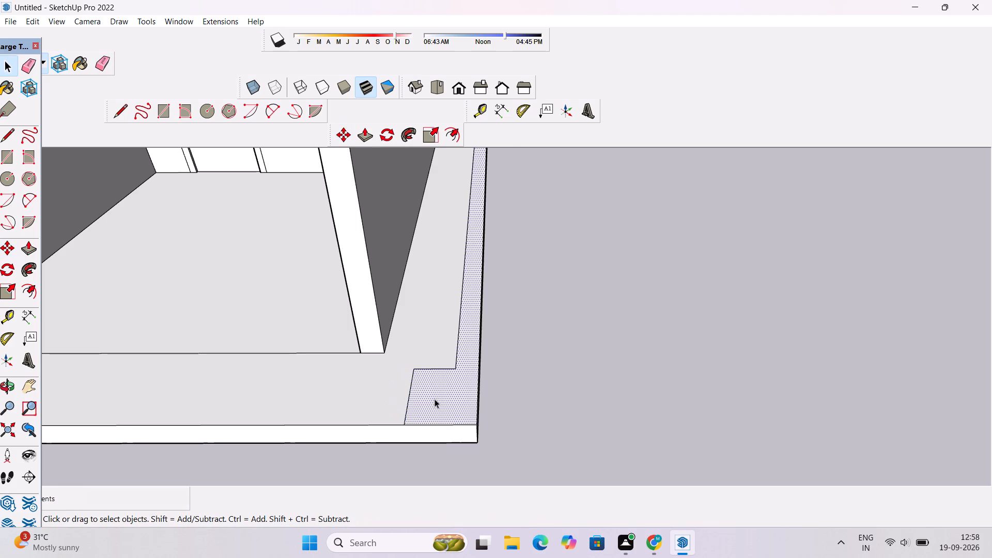
{"action": "key", "text": "p"}
{"action": "left_click", "coordinate": [435, 399]}
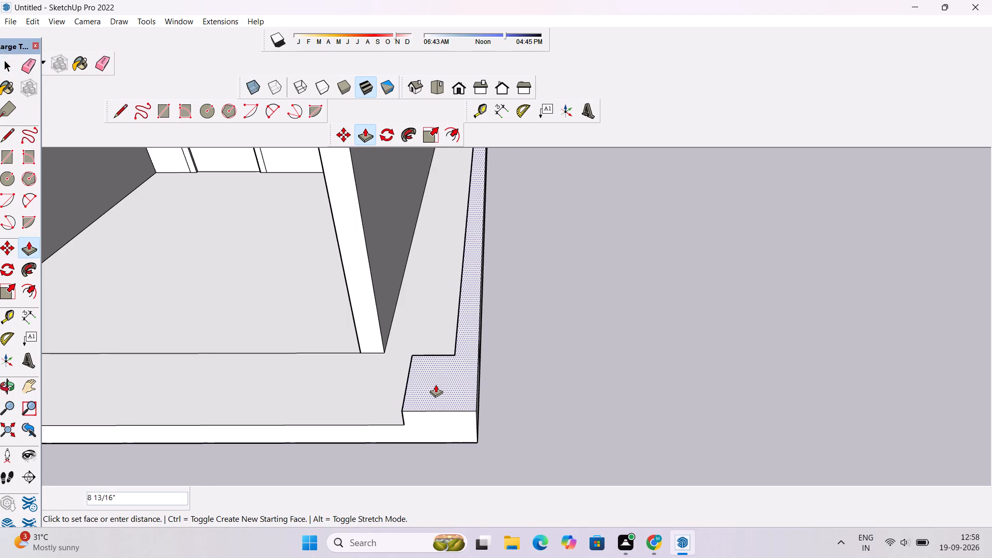
{"action": "scroll", "coordinate": [435, 384], "scroll_direction": "down", "scroll_amount": 13}
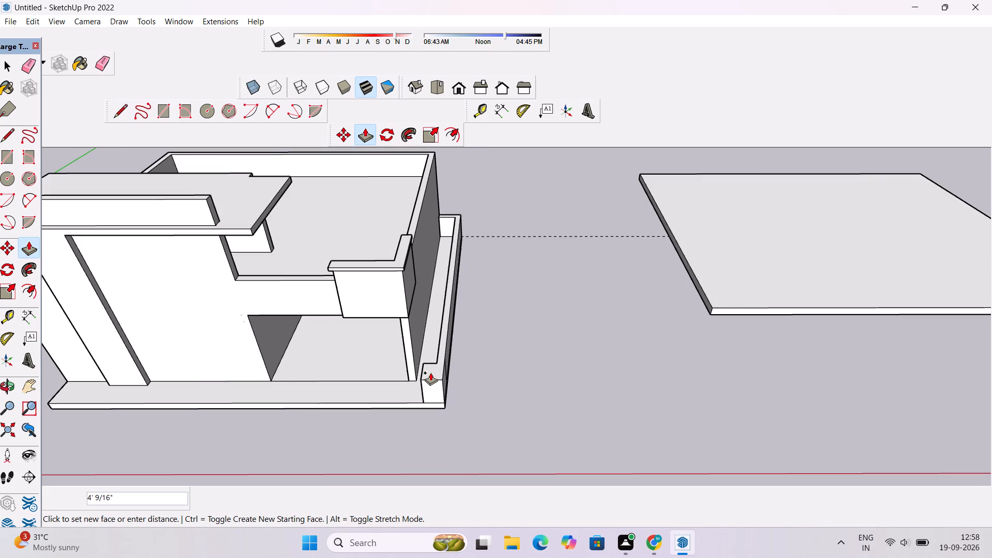
{"action": "scroll", "coordinate": [430, 373], "scroll_direction": "up", "scroll_amount": 4}
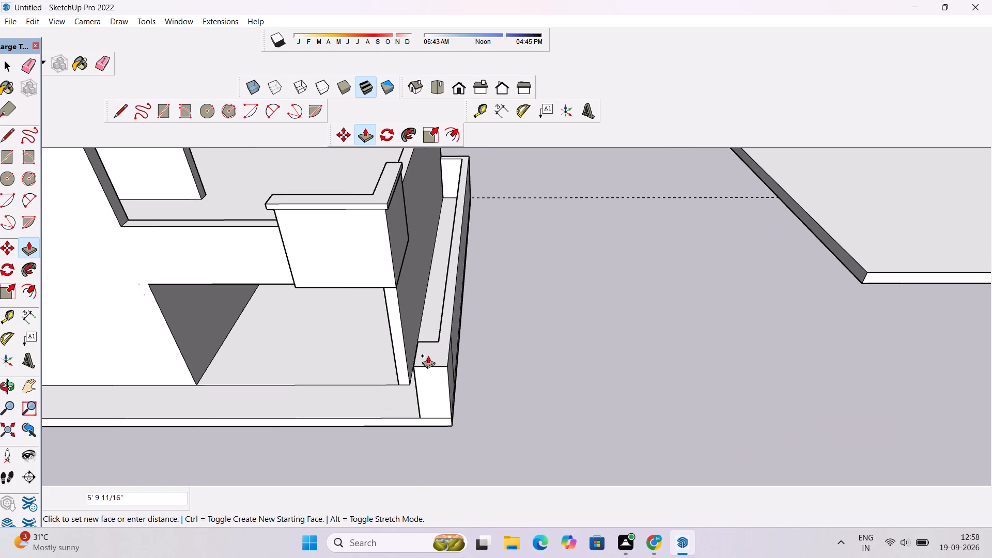
{"action": "left_click", "coordinate": [428, 355]}
Erase the leftover vertical and horizontal seam lines on the outer face of the side wall and slab.
{"action": "key", "text": "o"}
{"action": "left_click_drag", "start_coordinate": [432, 394], "coordinate": [297, 293]}
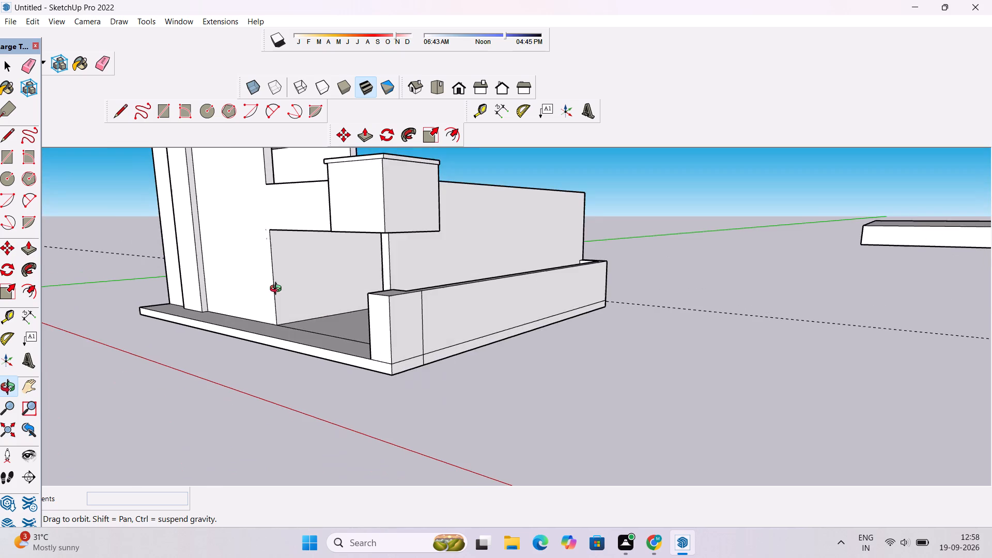
{"action": "scroll", "coordinate": [415, 333], "scroll_direction": "up", "scroll_amount": 8}
{"action": "left_click_drag", "start_coordinate": [431, 360], "coordinate": [382, 381], "text": "shift"}
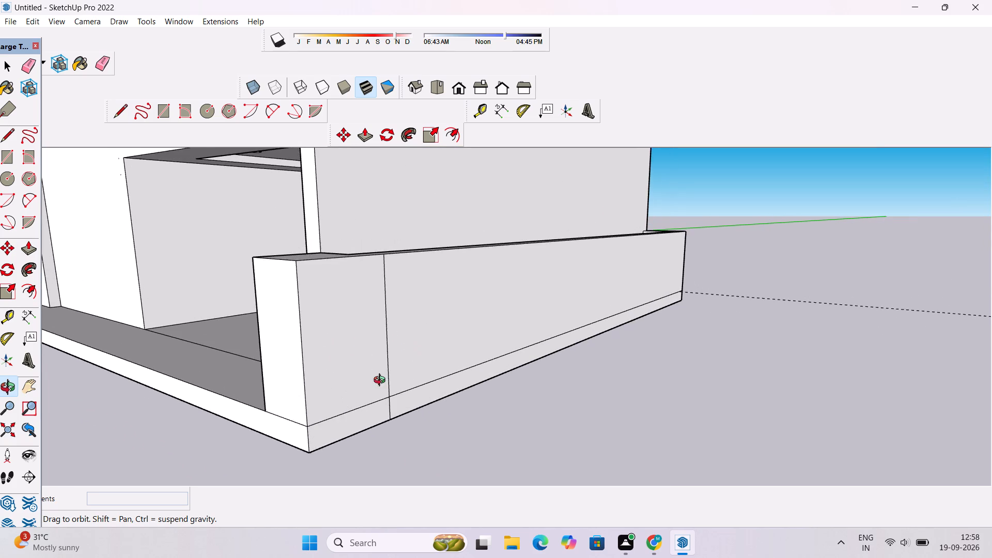
{"action": "scroll", "coordinate": [382, 381], "scroll_direction": "up", "scroll_amount": 1}
{"action": "left_click_drag", "start_coordinate": [406, 379], "coordinate": [387, 385]}
{"action": "key", "text": "e"}
{"action": "left_click_drag", "start_coordinate": [367, 360], "coordinate": [356, 407]}
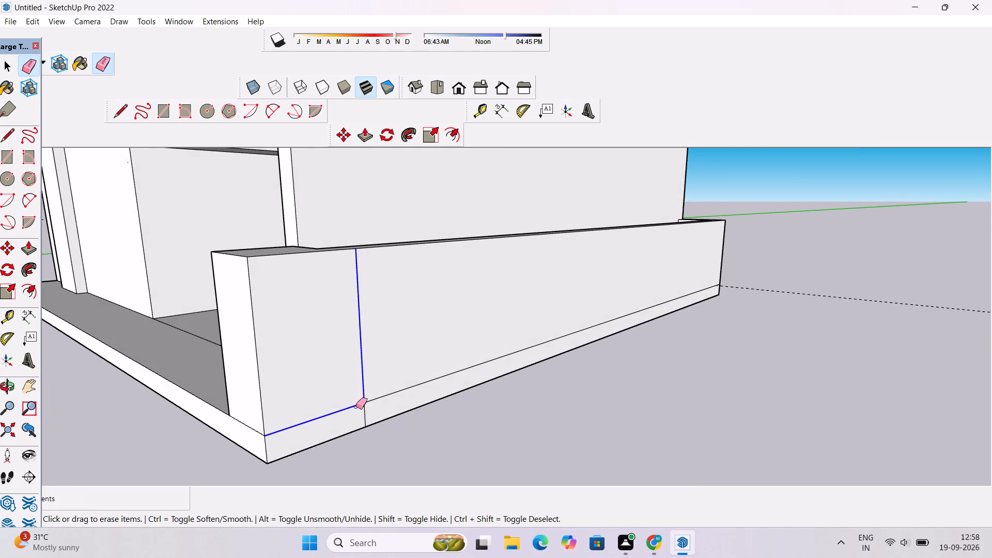
{"action": "left_click_drag", "start_coordinate": [356, 407], "coordinate": [379, 394]}
Erase the seam line between the corner pillar's front face and the slab's front edge.
{"action": "key", "text": "o"}
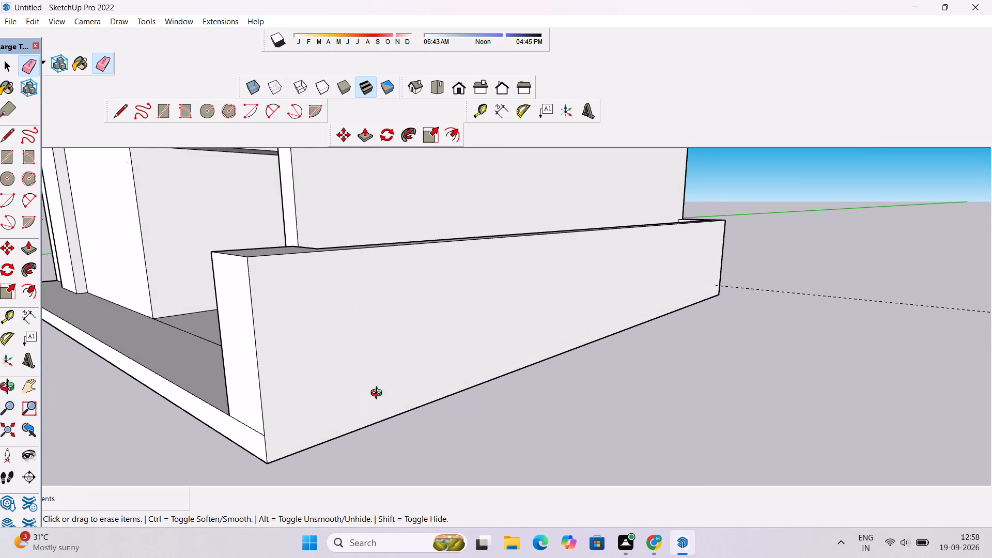
{"action": "left_click_drag", "start_coordinate": [359, 401], "coordinate": [508, 388]}
{"action": "key", "text": "e"}
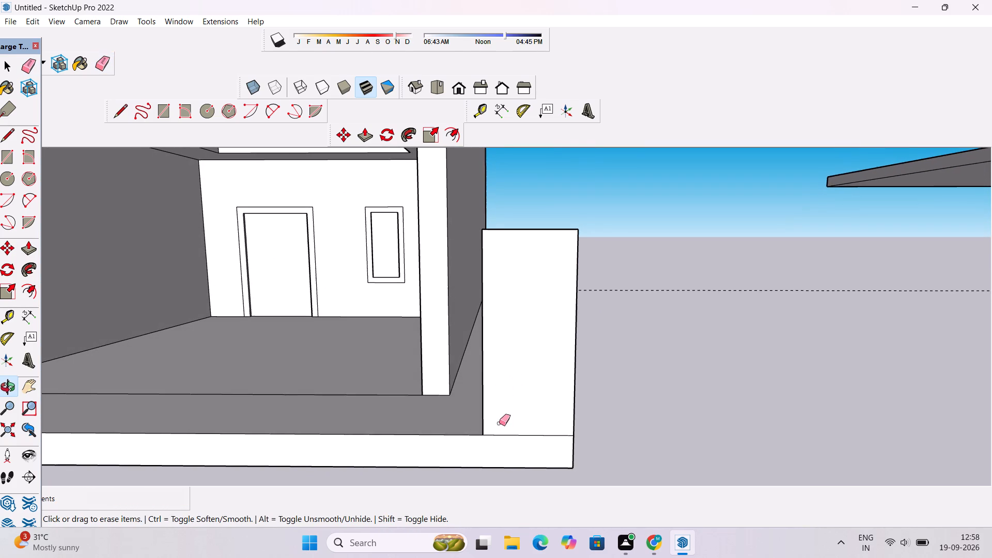
{"action": "left_click_drag", "start_coordinate": [499, 423], "coordinate": [508, 452]}
{"action": "left_click_drag", "start_coordinate": [517, 431], "coordinate": [519, 439]}
Examine the corner pillar, side wall and porch floor from several angles.
{"action": "key", "text": "o"}
{"action": "left_click_drag", "start_coordinate": [439, 431], "coordinate": [528, 441]}
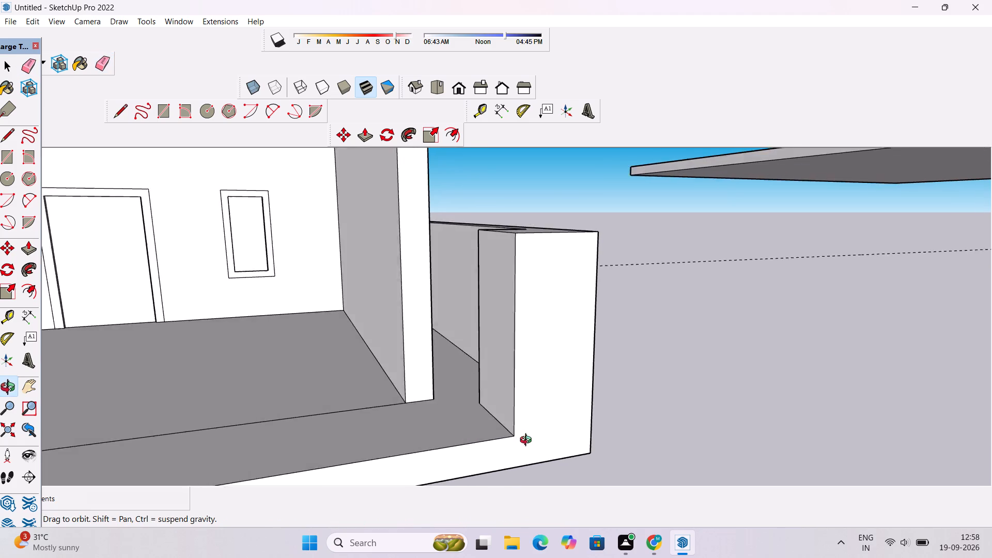
{"action": "left_click_drag", "start_coordinate": [528, 441], "coordinate": [501, 495]}
{"action": "scroll", "coordinate": [514, 280], "scroll_direction": "down", "scroll_amount": 4}
{"action": "left_click_drag", "start_coordinate": [568, 296], "coordinate": [459, 317]}
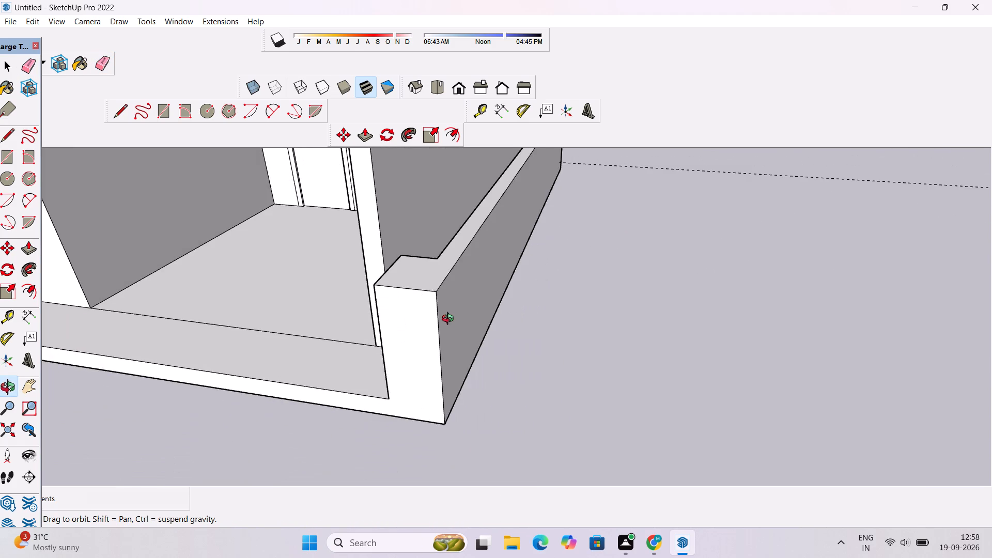
{"action": "scroll", "coordinate": [450, 320], "scroll_direction": "up", "scroll_amount": 1}
{"action": "scroll", "coordinate": [326, 334], "scroll_direction": "down", "scroll_amount": 2}
{"action": "left_click_drag", "start_coordinate": [326, 332], "coordinate": [428, 298]}
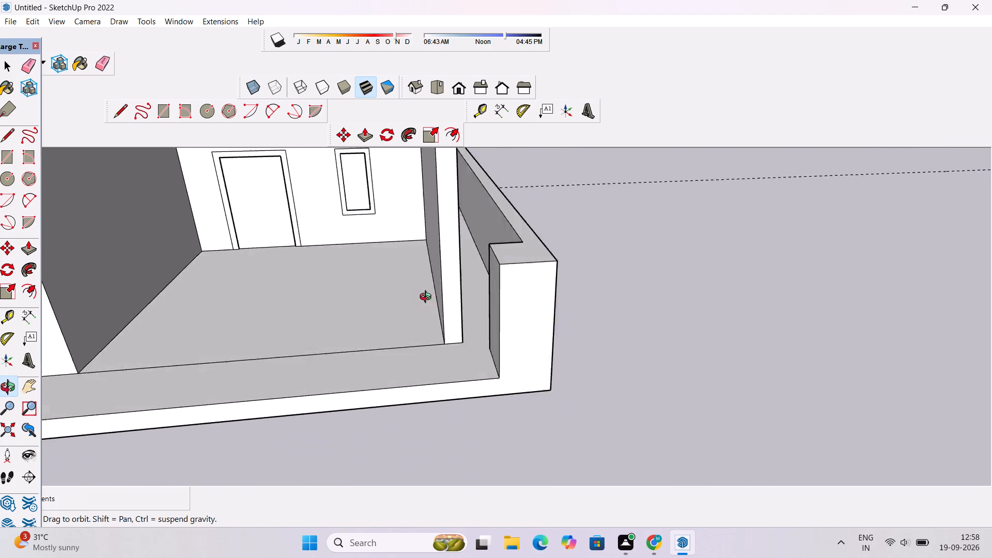
{"action": "left_click_drag", "start_coordinate": [428, 298], "coordinate": [428, 297]}
{"action": "scroll", "coordinate": [429, 297], "scroll_direction": "down", "scroll_amount": 5}
{"action": "left_click_drag", "start_coordinate": [489, 317], "coordinate": [465, 324]}
{"action": "scroll", "coordinate": [454, 320], "scroll_direction": "up", "scroll_amount": 2}
{"action": "left_click_drag", "start_coordinate": [467, 339], "coordinate": [445, 357]}
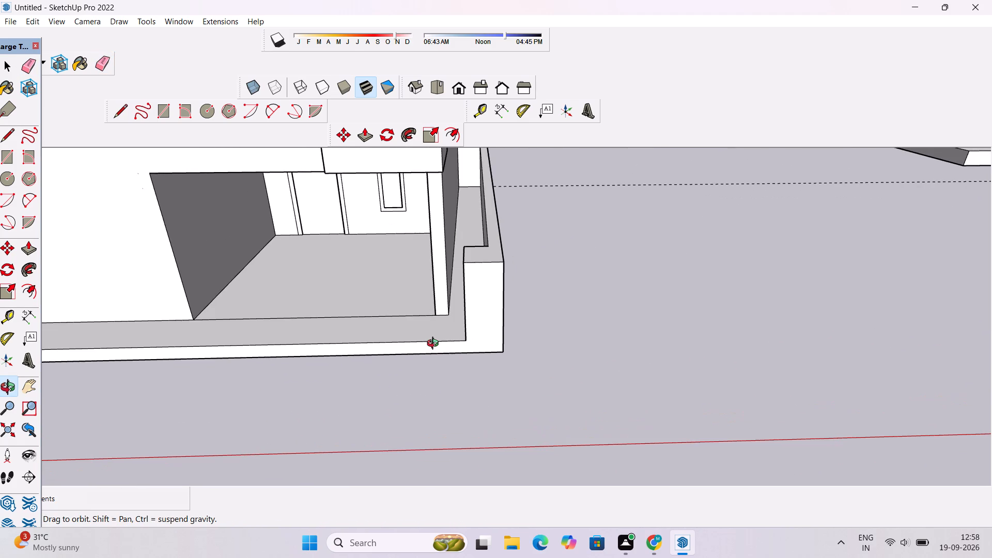
Erase the line across the porch opening that separates its floor from the slab's front strip.
{"action": "left_click_drag", "start_coordinate": [439, 318], "coordinate": [514, 318], "text": "shift"}
{"action": "scroll", "coordinate": [514, 318], "scroll_direction": "down", "scroll_amount": 3}
{"action": "scroll", "coordinate": [514, 328], "scroll_direction": "up", "scroll_amount": 3}
{"action": "left_click_drag", "start_coordinate": [514, 329], "coordinate": [520, 351]}
{"action": "scroll", "coordinate": [377, 349], "scroll_direction": "up", "scroll_amount": 3}
{"action": "scroll", "coordinate": [377, 348], "scroll_direction": "down", "scroll_amount": 3}
{"action": "left_click_drag", "start_coordinate": [380, 339], "coordinate": [382, 373], "text": "shift"}
{"action": "scroll", "coordinate": [382, 373], "scroll_direction": "up", "scroll_amount": 1}
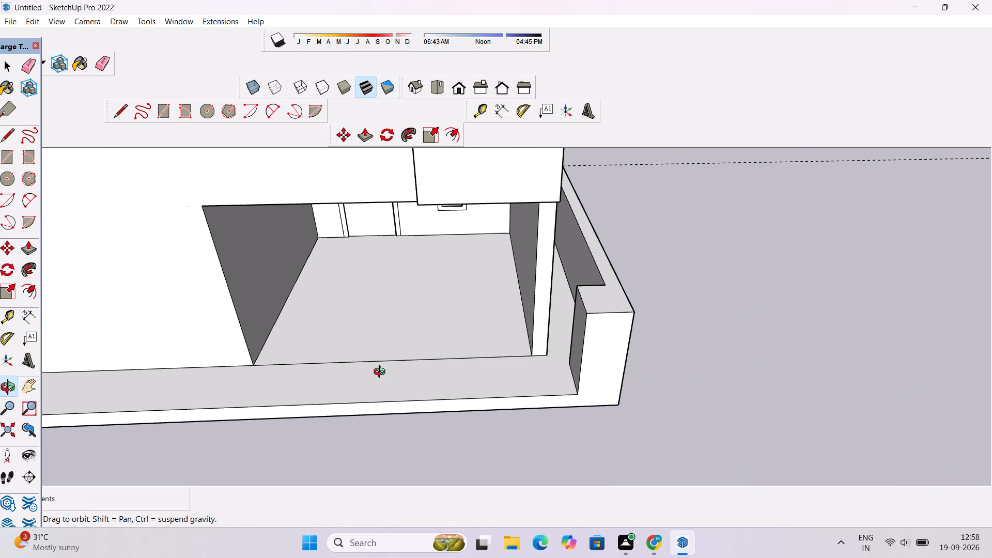
{"action": "key", "text": "e"}
{"action": "left_click_drag", "start_coordinate": [414, 333], "coordinate": [418, 363]}
Examine the house front, porch and new side wall from near and far.
{"action": "scroll", "coordinate": [418, 361], "scroll_direction": "down", "scroll_amount": 4}
{"action": "key", "text": "o"}
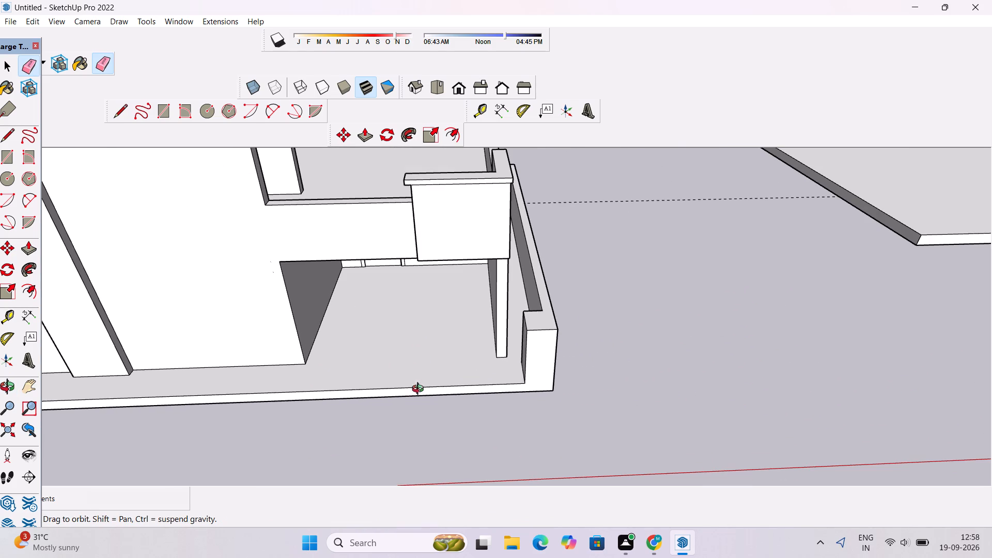
{"action": "left_click_drag", "start_coordinate": [420, 399], "coordinate": [414, 365]}
{"action": "scroll", "coordinate": [414, 365], "scroll_direction": "down", "scroll_amount": 3}
{"action": "left_click_drag", "start_coordinate": [415, 367], "coordinate": [415, 348], "text": "shift"}
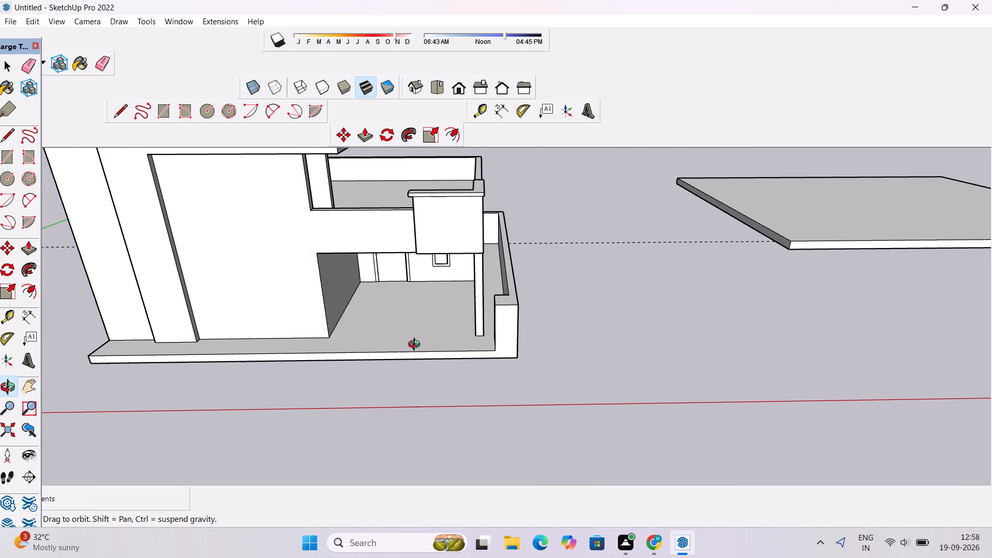
{"action": "scroll", "coordinate": [416, 346], "scroll_direction": "down", "scroll_amount": 1}
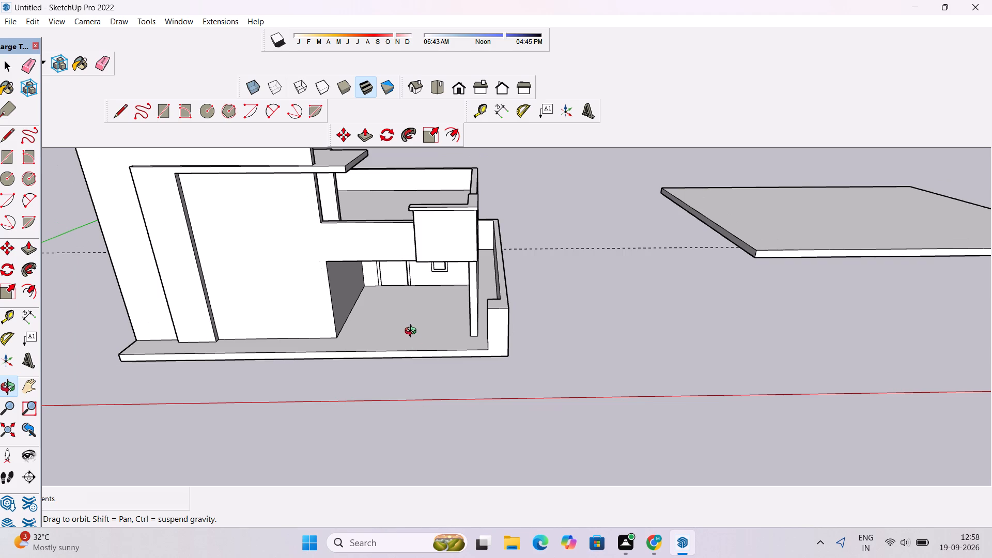
{"action": "scroll", "coordinate": [422, 329], "scroll_direction": "up", "scroll_amount": 2}
{"action": "left_click_drag", "start_coordinate": [395, 333], "coordinate": [429, 335], "text": "shift"}
{"action": "scroll", "coordinate": [436, 334], "scroll_direction": "up", "scroll_amount": 4}
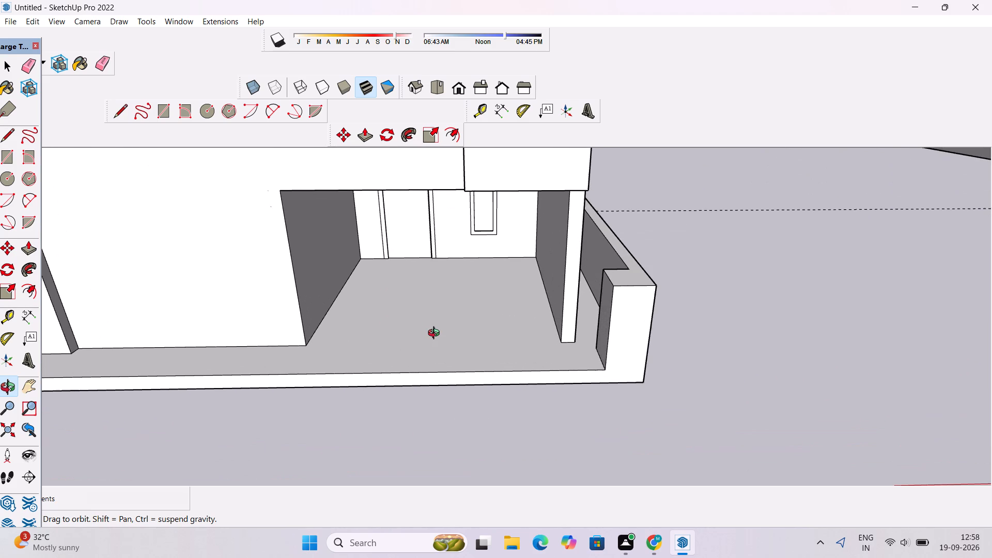
{"action": "scroll", "coordinate": [436, 334], "scroll_direction": "up", "scroll_amount": 1}
{"action": "scroll", "coordinate": [436, 334], "scroll_direction": "down", "scroll_amount": 2}
{"action": "left_click_drag", "start_coordinate": [517, 364], "coordinate": [488, 377]}
{"action": "scroll", "coordinate": [423, 386], "scroll_direction": "up", "scroll_amount": 3}
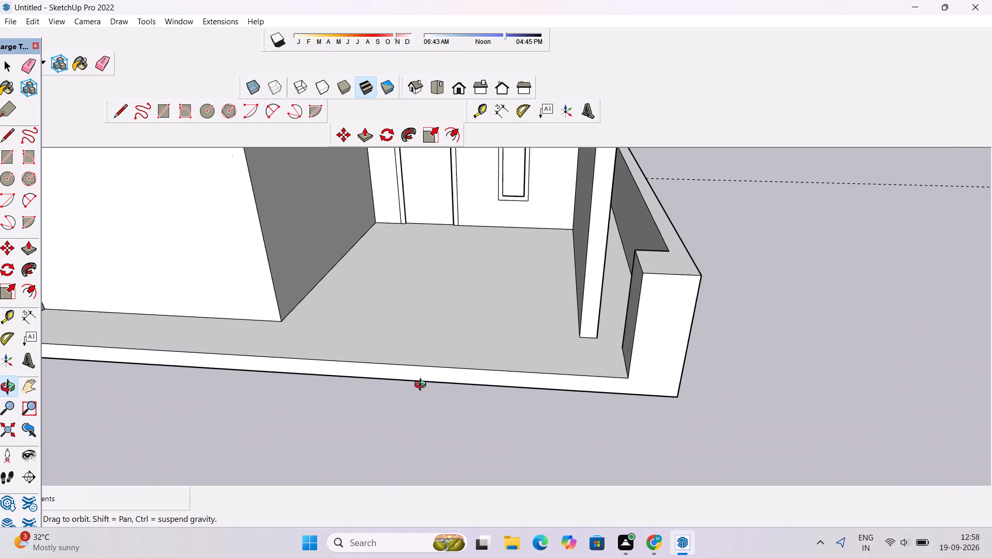
{"action": "left_click_drag", "start_coordinate": [423, 386], "coordinate": [465, 376]}
{"action": "scroll", "coordinate": [468, 376], "scroll_direction": "down", "scroll_amount": 3}
{"action": "left_click_drag", "start_coordinate": [475, 376], "coordinate": [487, 382], "text": "shift"}
{"action": "left_click_drag", "start_coordinate": [582, 360], "coordinate": [571, 363], "text": "shift"}
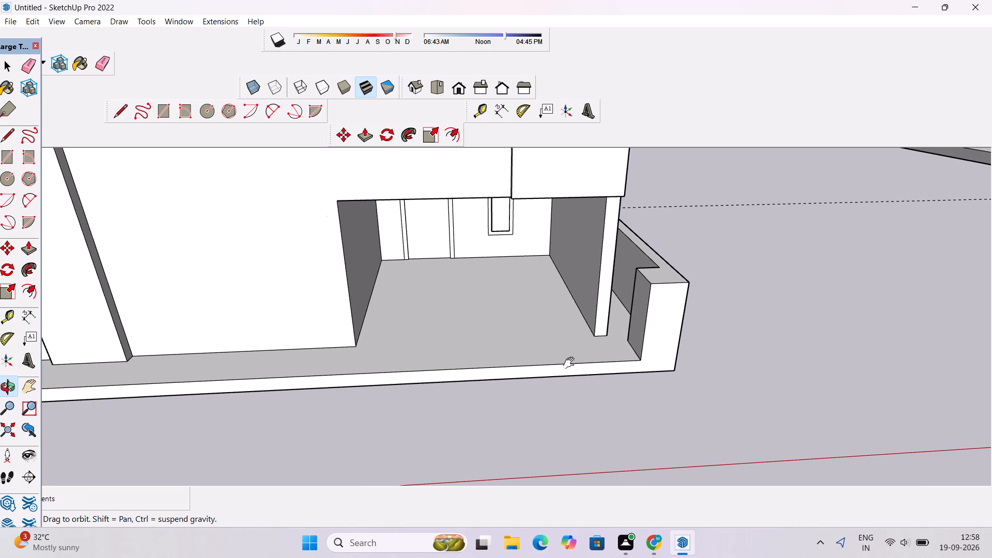
Draw a line about 11" long across the side wall's top, separating the corner pillar's top from the wall.
{"action": "left_click_drag", "start_coordinate": [571, 363], "coordinate": [475, 390], "text": "shift"}
{"action": "scroll", "coordinate": [538, 290], "scroll_direction": "up", "scroll_amount": 4, "text": "shift"}
{"action": "left_click_drag", "start_coordinate": [541, 311], "coordinate": [467, 354], "text": "shift"}
{"action": "left_click_drag", "start_coordinate": [502, 339], "coordinate": [481, 347], "text": "shift"}
{"action": "scroll", "coordinate": [471, 353], "scroll_direction": "up", "scroll_amount": 2, "text": "shift"}
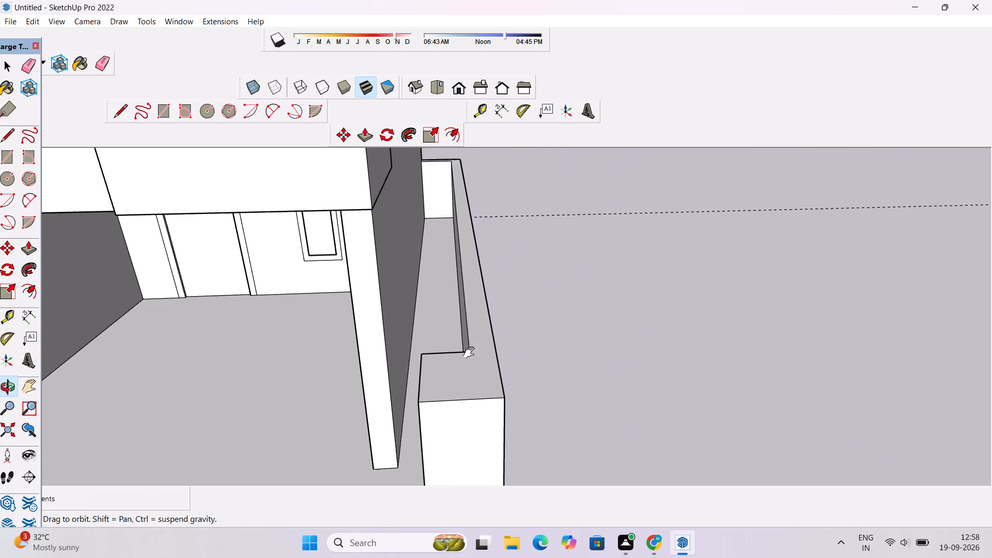
{"action": "scroll", "coordinate": [471, 353], "scroll_direction": "up", "scroll_amount": 1, "text": "shift"}
{"action": "left_click", "coordinate": [116, 114]}
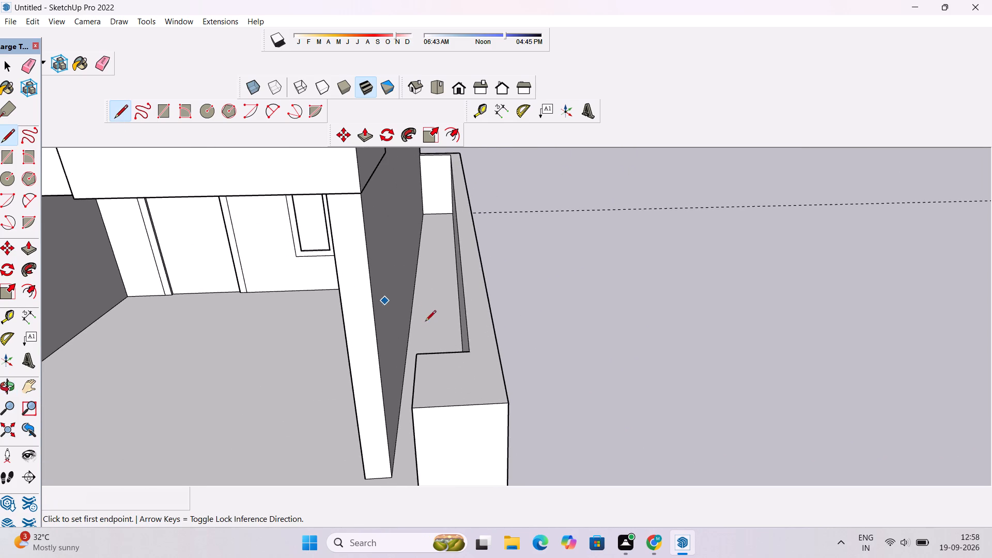
{"action": "left_click", "coordinate": [468, 354]}
{"action": "left_click", "coordinate": [497, 352]}
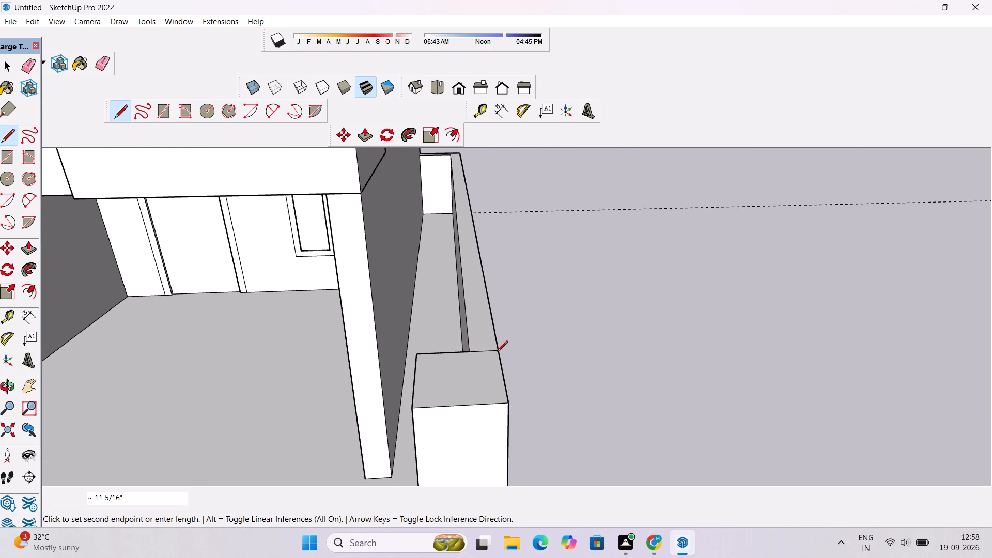
Draw a line about 2' 8" long across the corner pillar's front face, just below its top edge.
{"action": "key", "text": "l"}
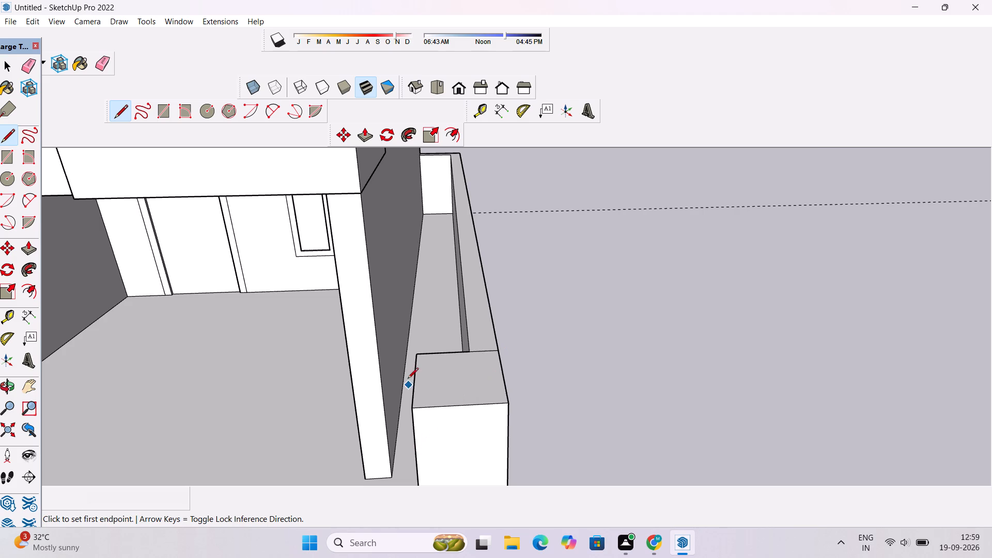
{"action": "scroll", "coordinate": [407, 376], "scroll_direction": "down", "scroll_amount": 3}
{"action": "scroll", "coordinate": [412, 412], "scroll_direction": "up", "scroll_amount": 8}
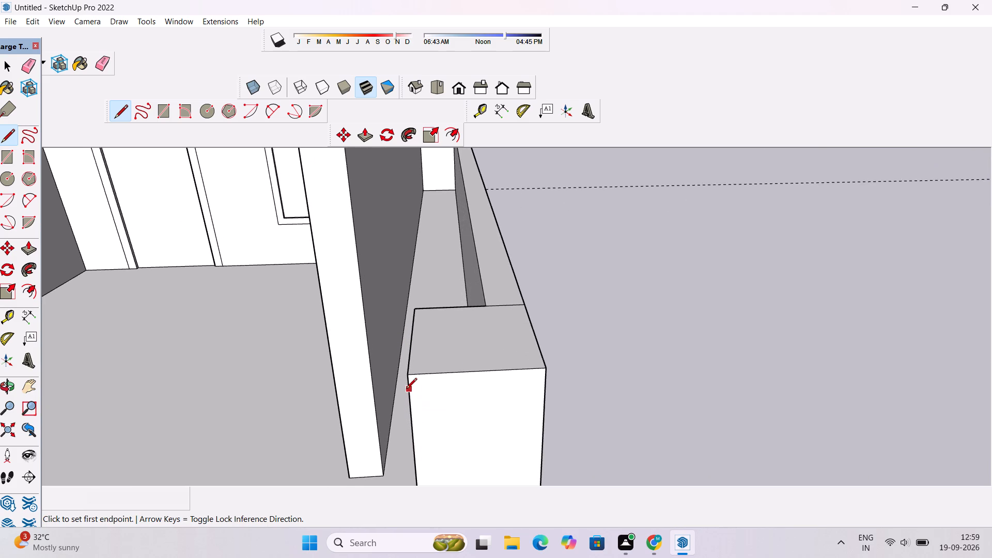
{"action": "left_click", "coordinate": [406, 390]}
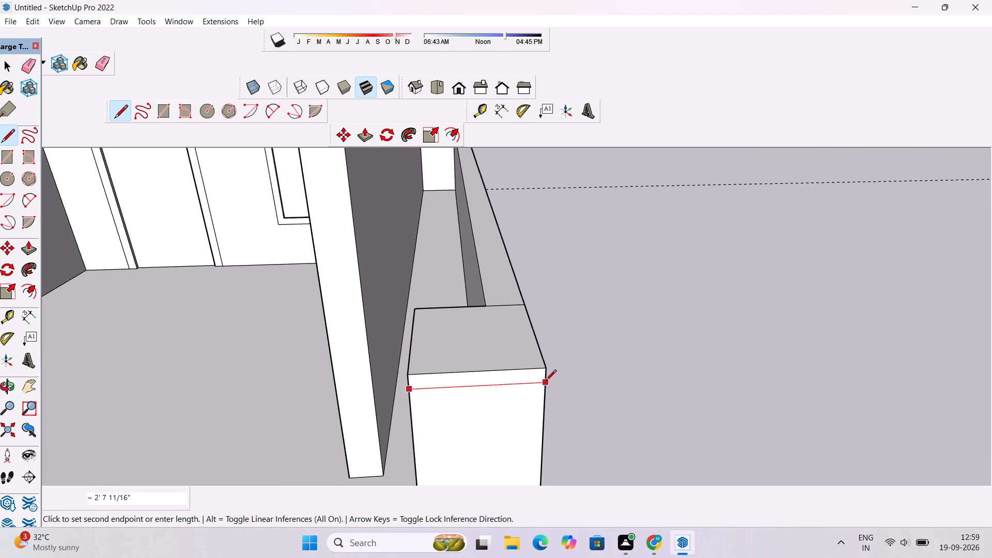
{"action": "left_click", "coordinate": [546, 381]}
Draw a 6' 11" vertical line down the wall's outer face, from the pillar's top corner to the slab's bottom edge.
{"action": "key", "text": "o"}
{"action": "left_click_drag", "start_coordinate": [548, 384], "coordinate": [400, 401]}
{"action": "left_click_drag", "start_coordinate": [496, 400], "coordinate": [439, 390]}
{"action": "scroll", "coordinate": [438, 388], "scroll_direction": "down", "scroll_amount": 2}
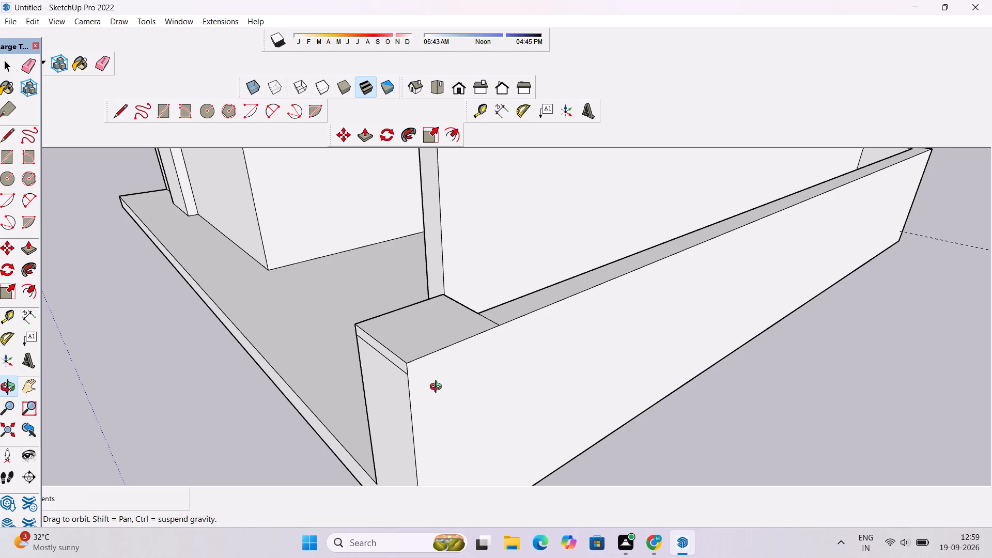
{"action": "key", "text": "l"}
{"action": "scroll", "coordinate": [414, 336], "scroll_direction": "down", "scroll_amount": 5}
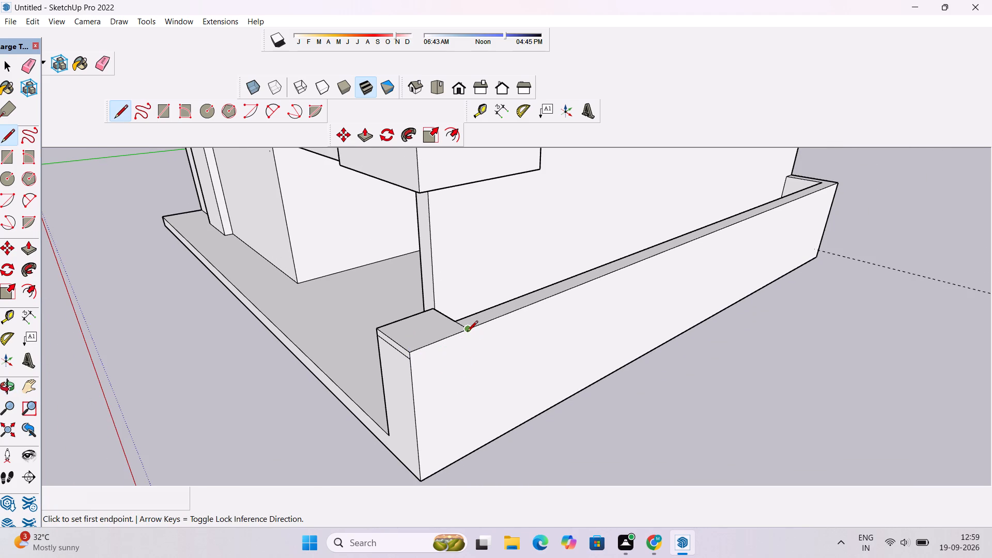
{"action": "left_click", "coordinate": [467, 330]}
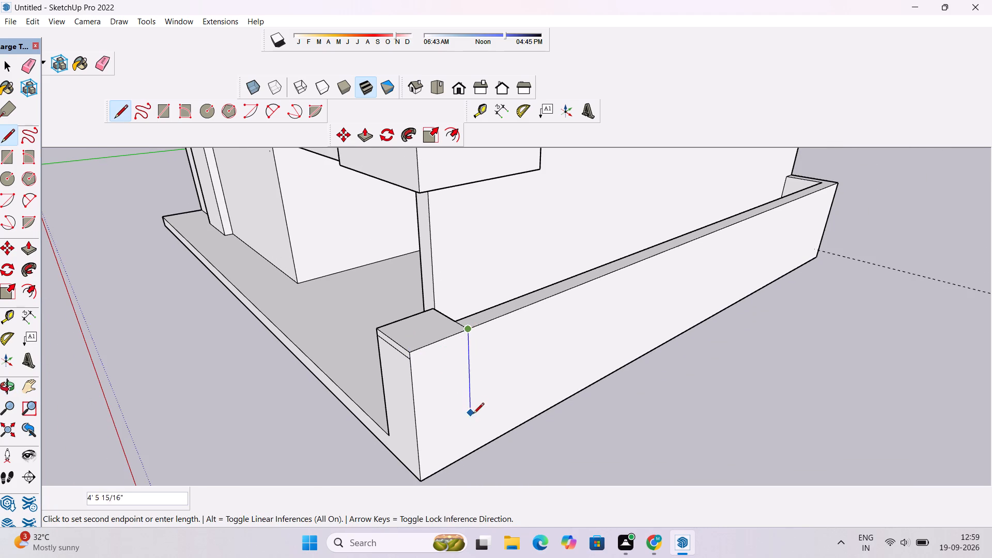
{"action": "left_click", "coordinate": [474, 454]}
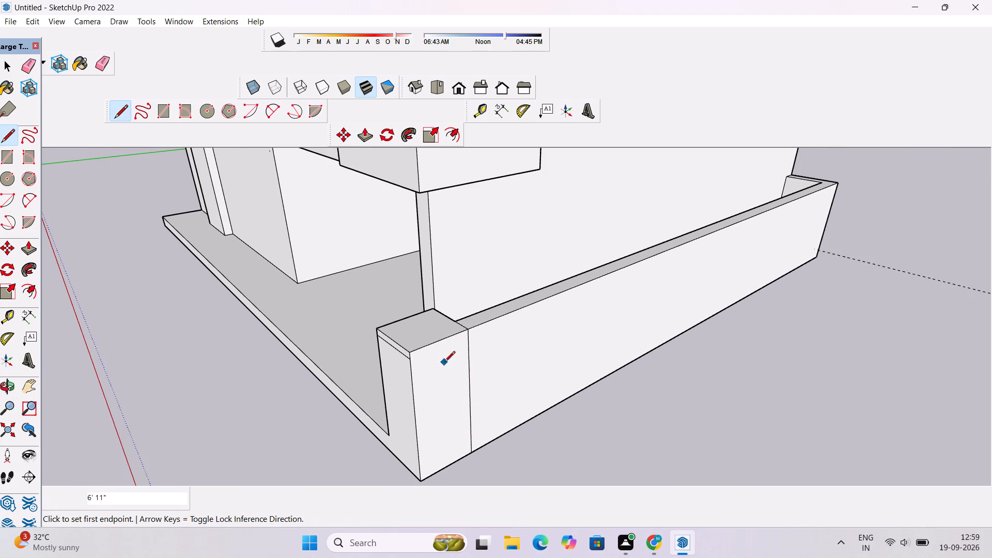
Continue the band line about 3' along the corner pillar's outer side face to the vertical dividing line.
{"action": "left_click", "coordinate": [408, 361]}
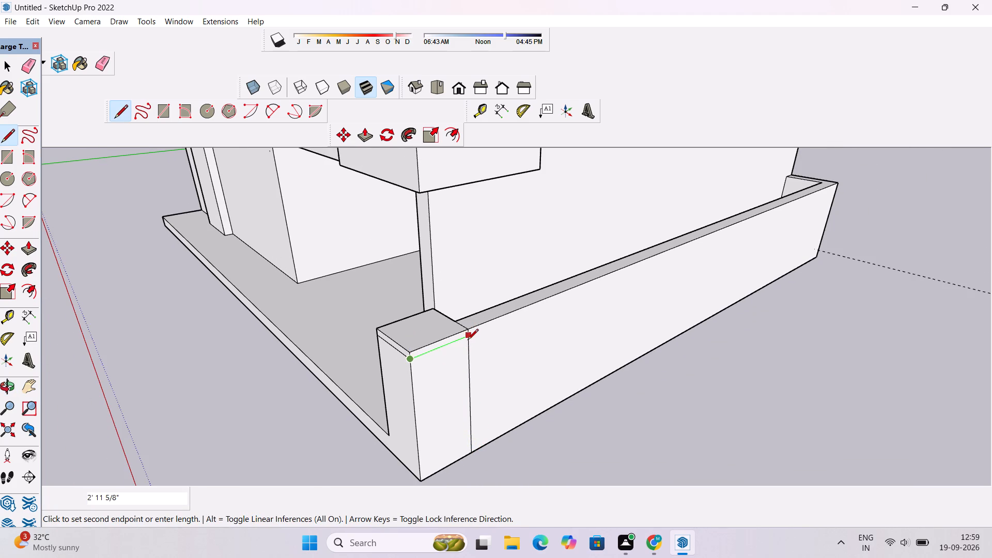
{"action": "left_click", "coordinate": [468, 340]}
Draw the band line about 3' along the corner pillar's inner side face, from the front band line to the rear edge.
{"action": "key", "text": "o"}
{"action": "left_click_drag", "start_coordinate": [363, 359], "coordinate": [624, 404]}
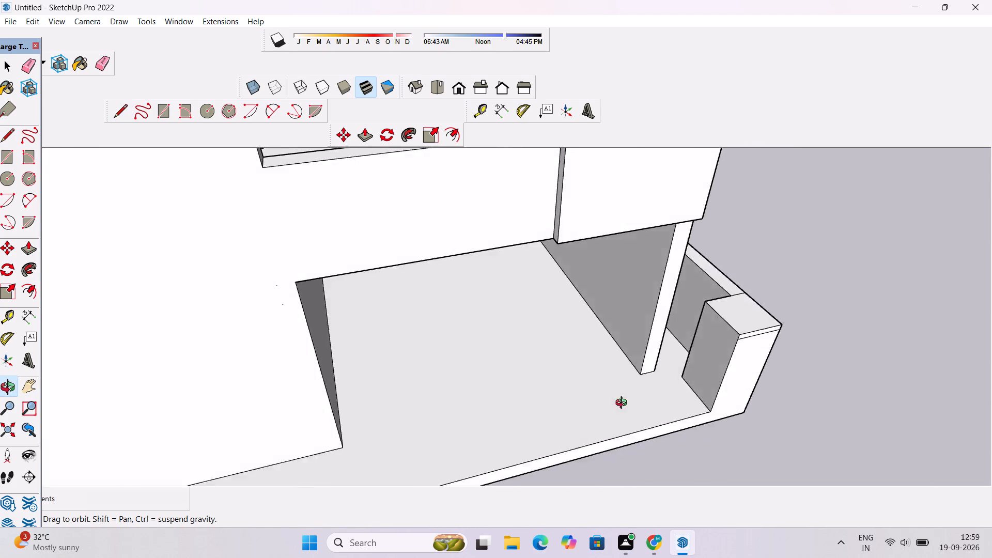
{"action": "left_click_drag", "start_coordinate": [624, 404], "coordinate": [689, 391]}
{"action": "left_click_drag", "start_coordinate": [715, 336], "coordinate": [563, 392], "text": "shift"}
{"action": "scroll", "coordinate": [581, 324], "scroll_direction": "up", "scroll_amount": 3}
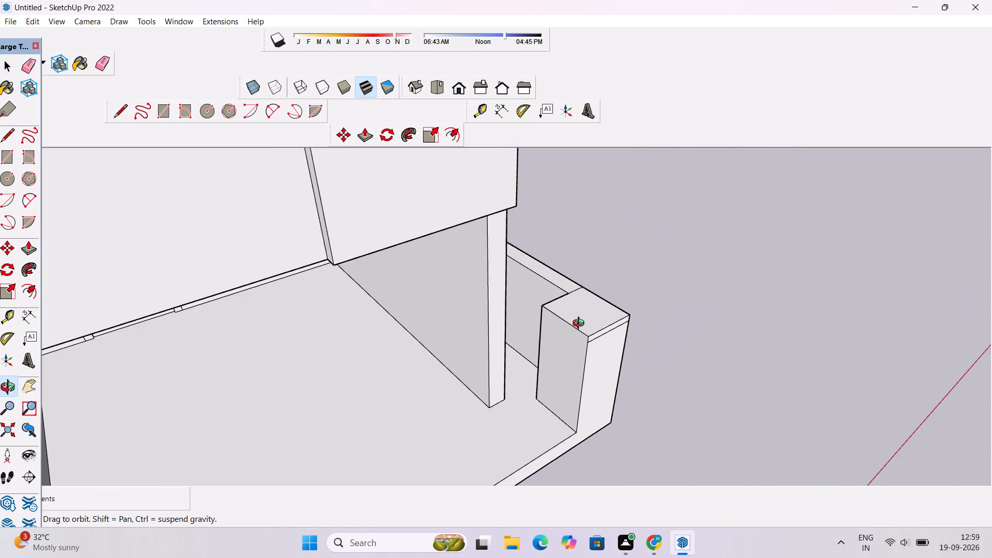
{"action": "scroll", "coordinate": [581, 324], "scroll_direction": "up", "scroll_amount": 1}
{"action": "left_click_drag", "start_coordinate": [572, 341], "coordinate": [562, 354], "text": "shift"}
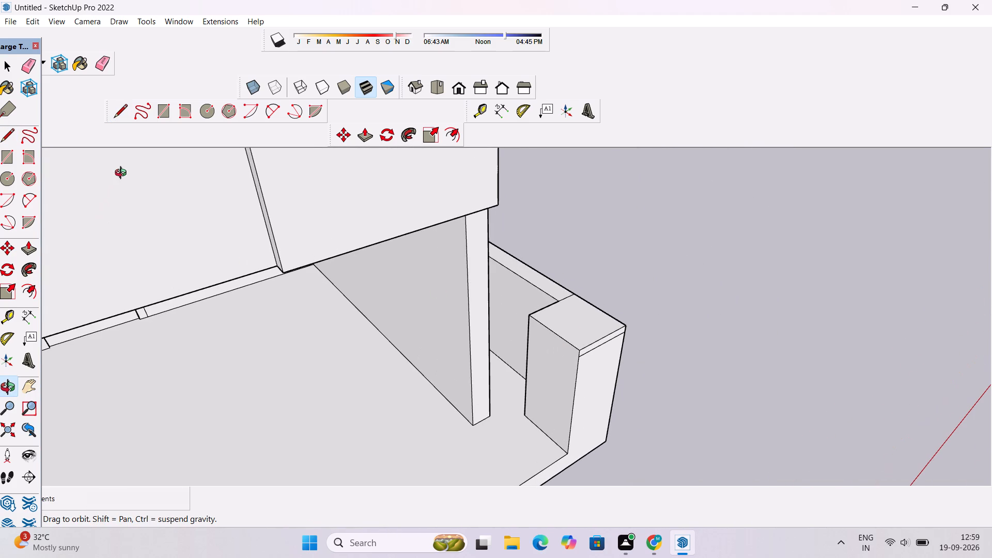
{"action": "left_click", "coordinate": [114, 113]}
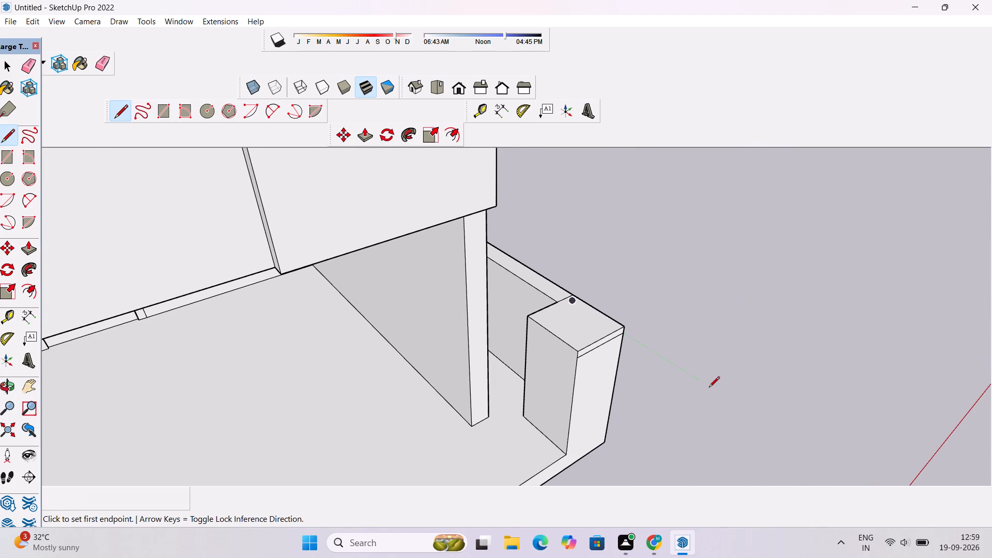
{"action": "scroll", "coordinate": [565, 360], "scroll_direction": "up", "scroll_amount": 4}
{"action": "left_click", "coordinate": [583, 357]}
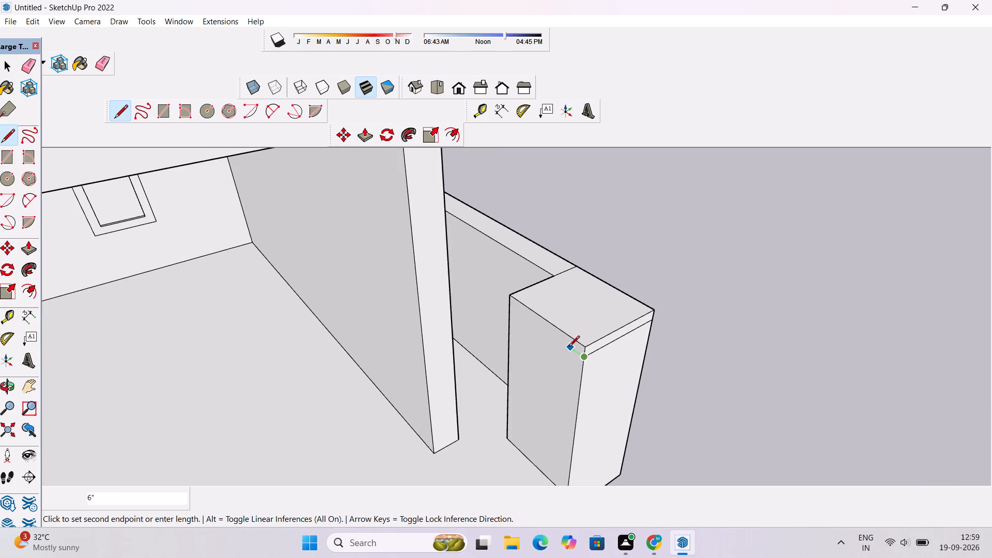
{"action": "left_click", "coordinate": [507, 310]}
Push/Pull the top band on the corner pillar's front face outward by 1.5".
{"action": "scroll", "coordinate": [507, 310], "scroll_direction": "down", "scroll_amount": 2}
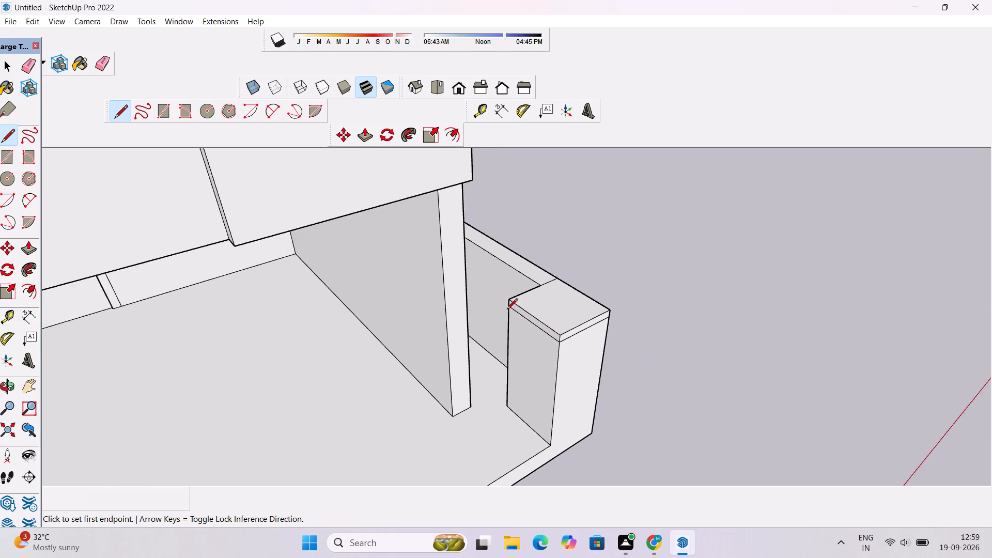
{"action": "scroll", "coordinate": [507, 310], "scroll_direction": "down", "scroll_amount": 4}
{"action": "key", "text": "o"}
{"action": "left_click_drag", "start_coordinate": [543, 329], "coordinate": [502, 343]}
{"action": "scroll", "coordinate": [506, 344], "scroll_direction": "up", "scroll_amount": 2}
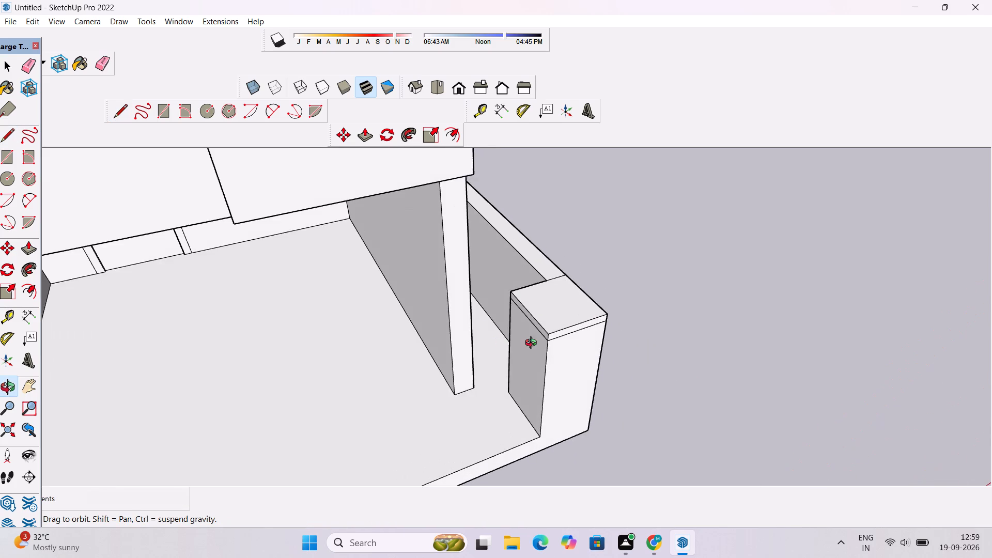
{"action": "left_click_drag", "start_coordinate": [533, 344], "coordinate": [437, 359], "text": "shift"}
{"action": "scroll", "coordinate": [440, 359], "scroll_direction": "down", "scroll_amount": 4}
{"action": "left_click_drag", "start_coordinate": [498, 377], "coordinate": [450, 343]}
{"action": "scroll", "coordinate": [443, 340], "scroll_direction": "up", "scroll_amount": 9}
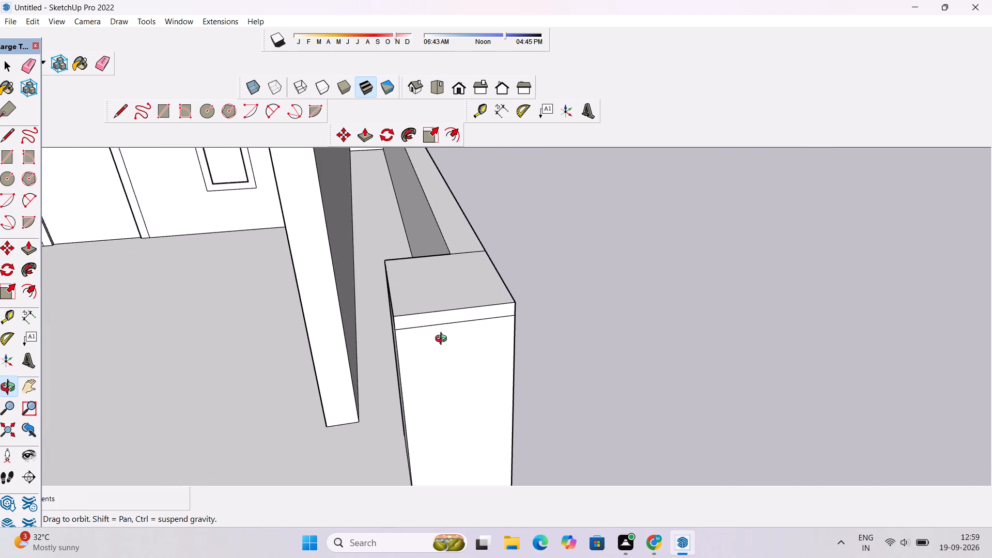
{"action": "left_click_drag", "start_coordinate": [443, 340], "coordinate": [528, 354], "text": "shift"}
{"action": "scroll", "coordinate": [529, 354], "scroll_direction": "up", "scroll_amount": 3}
{"action": "left_click_drag", "start_coordinate": [529, 359], "coordinate": [451, 344]}
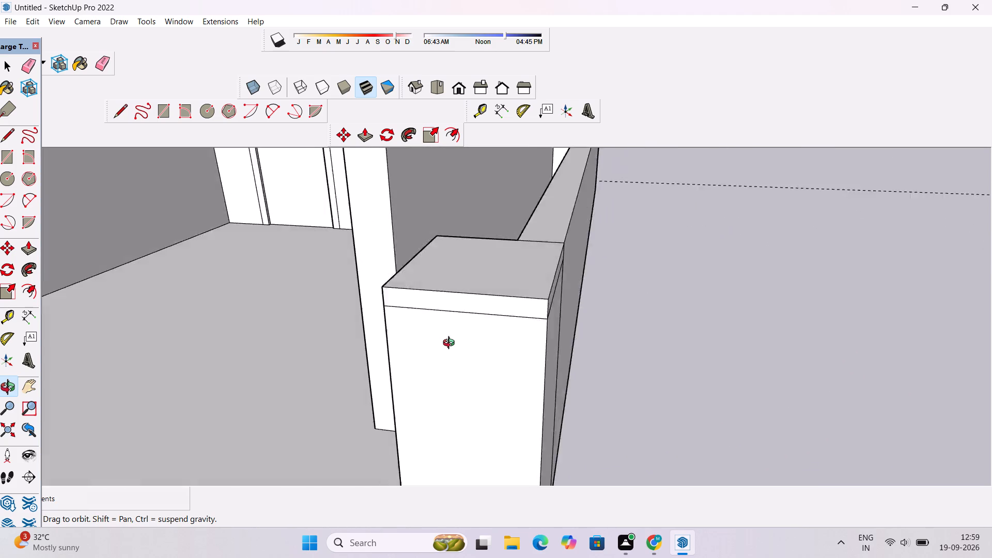
{"action": "left_click_drag", "start_coordinate": [451, 344], "coordinate": [461, 347]}
{"action": "scroll", "coordinate": [461, 347], "scroll_direction": "down", "scroll_amount": 3}
{"action": "left_click", "coordinate": [506, 358], "text": "shift"}
{"action": "left_click_drag", "start_coordinate": [506, 358], "coordinate": [521, 354], "text": "shift"}
{"action": "scroll", "coordinate": [513, 354], "scroll_direction": "down", "scroll_amount": 4}
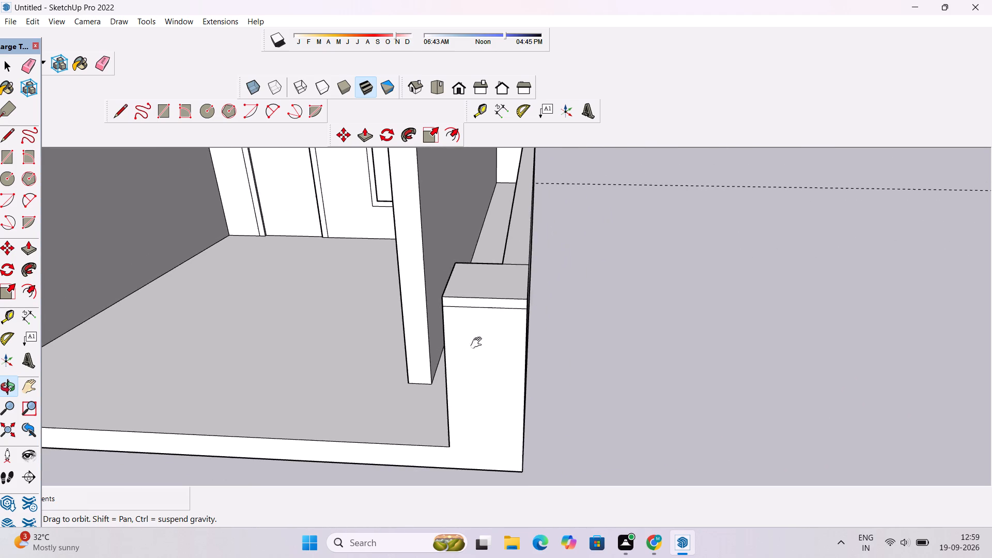
{"action": "left_click_drag", "start_coordinate": [478, 343], "coordinate": [523, 341], "text": "shift"}
{"action": "scroll", "coordinate": [523, 341], "scroll_direction": "up", "scroll_amount": 1}
{"action": "key", "text": "p"}
{"action": "scroll", "coordinate": [523, 346], "scroll_direction": "up", "scroll_amount": 1}
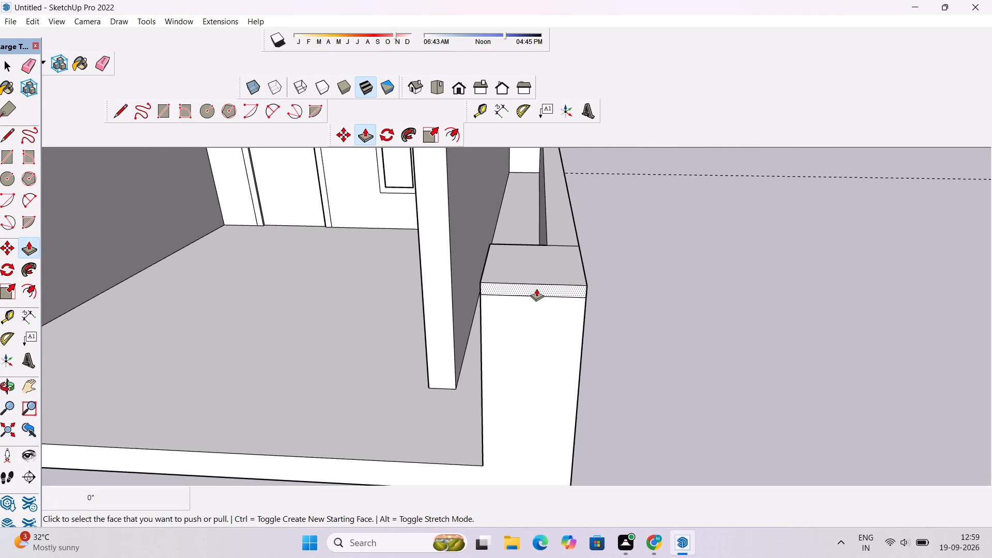
{"action": "left_click", "coordinate": [536, 288]}
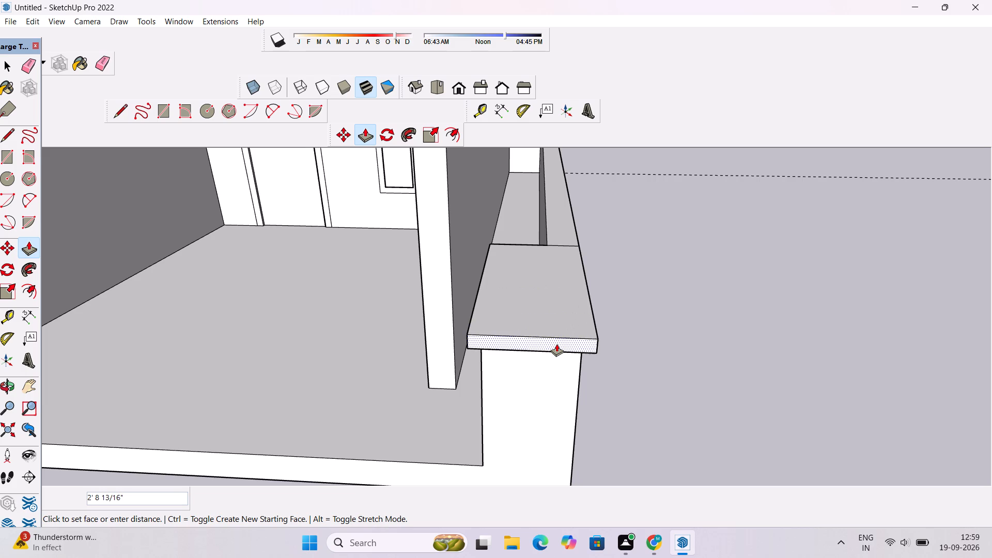
{"action": "type", "text": "1.5"}
{"action": "key", "text": "shift+quotedbl"}
{"action": "key", "text": "Return"}
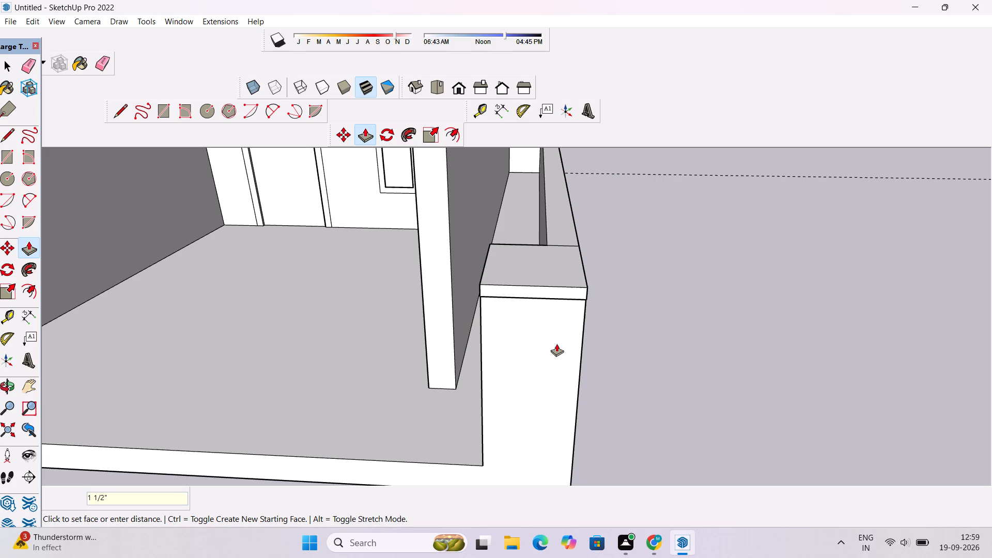
Push/Pull the top band on the corner pillar's inner side face, facing the porch, outward by 1.5".
{"action": "key", "text": "o"}
{"action": "left_click_drag", "start_coordinate": [598, 365], "coordinate": [417, 328]}
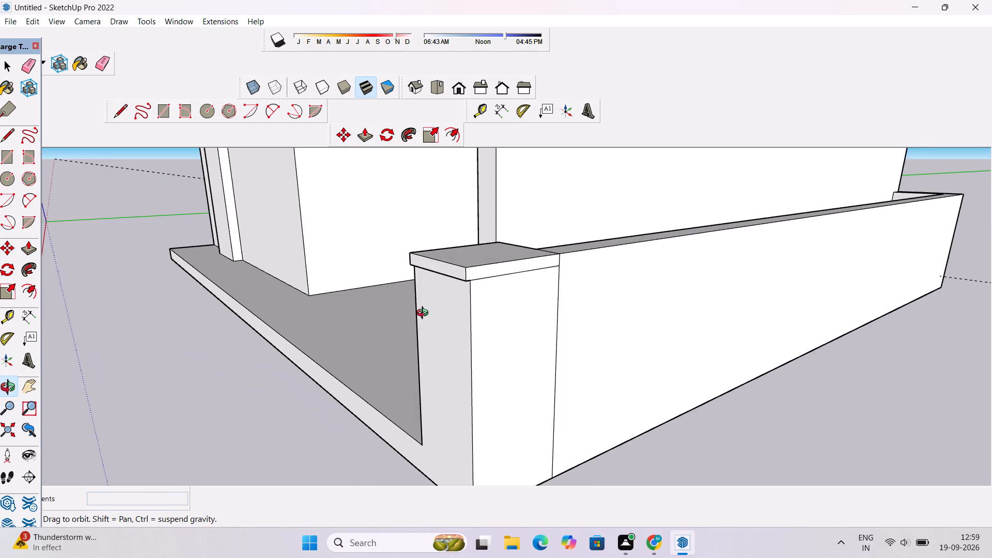
{"action": "scroll", "coordinate": [425, 314], "scroll_direction": "up", "scroll_amount": 5}
{"action": "scroll", "coordinate": [423, 324], "scroll_direction": "down", "scroll_amount": 5}
{"action": "left_click_drag", "start_coordinate": [391, 355], "coordinate": [568, 359]}
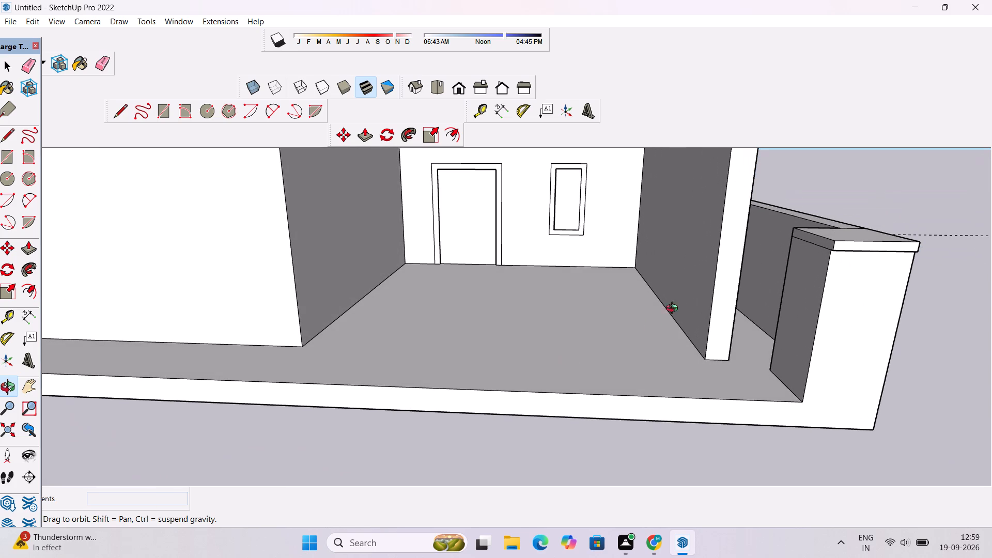
{"action": "left_click_drag", "start_coordinate": [696, 284], "coordinate": [576, 333], "text": "shift"}
{"action": "scroll", "coordinate": [570, 333], "scroll_direction": "down", "scroll_amount": 2}
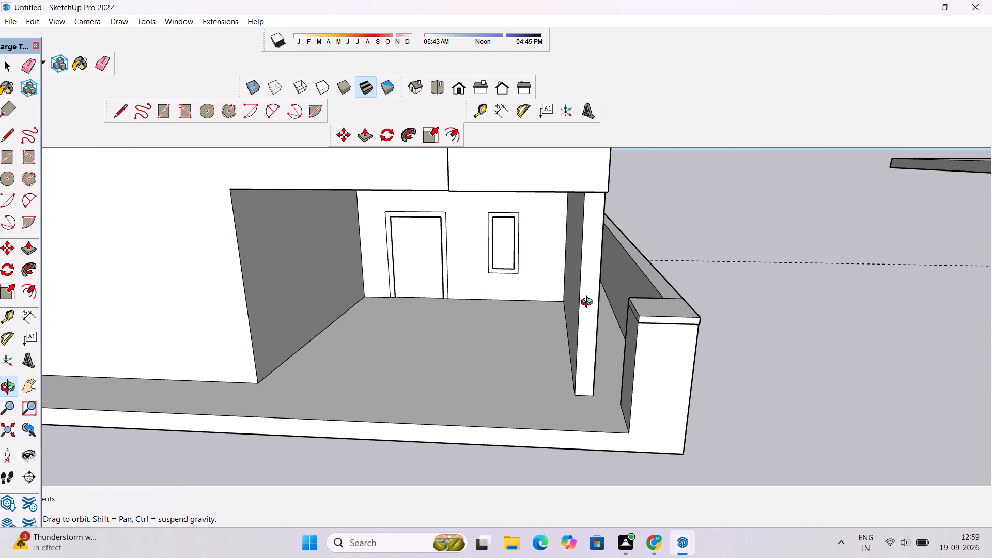
{"action": "scroll", "coordinate": [629, 314], "scroll_direction": "up", "scroll_amount": 1}
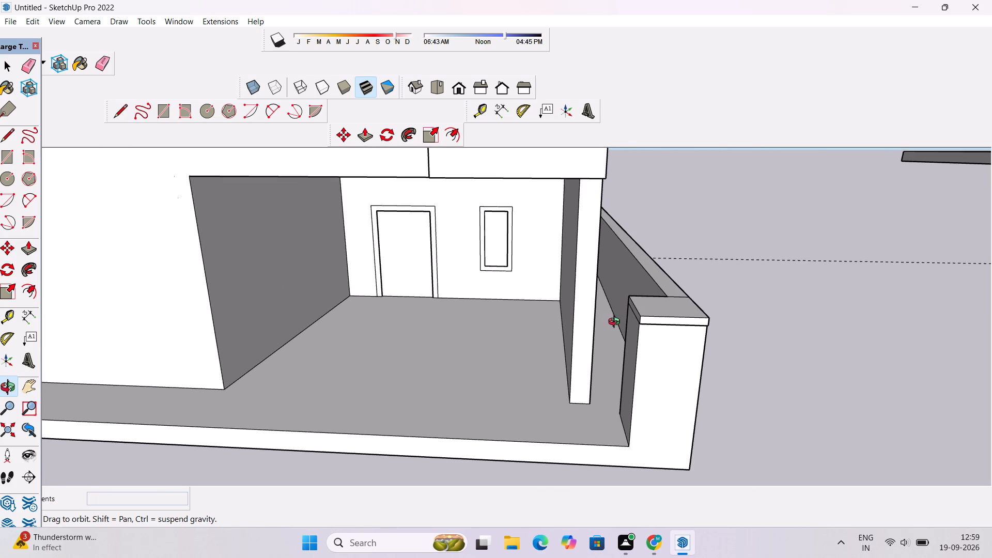
{"action": "left_click_drag", "start_coordinate": [616, 323], "coordinate": [728, 332]}
{"action": "scroll", "coordinate": [743, 317], "scroll_direction": "up", "scroll_amount": 2}
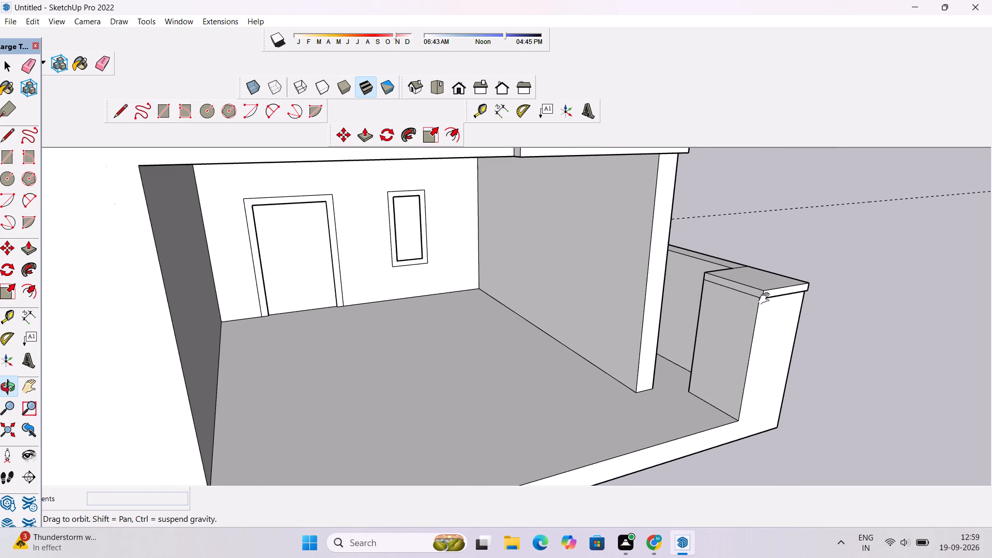
{"action": "left_click_drag", "start_coordinate": [766, 299], "coordinate": [686, 322], "text": "shift"}
{"action": "scroll", "coordinate": [686, 322], "scroll_direction": "up", "scroll_amount": 4}
{"action": "left_click_drag", "start_coordinate": [681, 335], "coordinate": [679, 263]}
{"action": "scroll", "coordinate": [674, 242], "scroll_direction": "up", "scroll_amount": 4}
{"action": "left_click_drag", "start_coordinate": [674, 242], "coordinate": [636, 288], "text": "shift"}
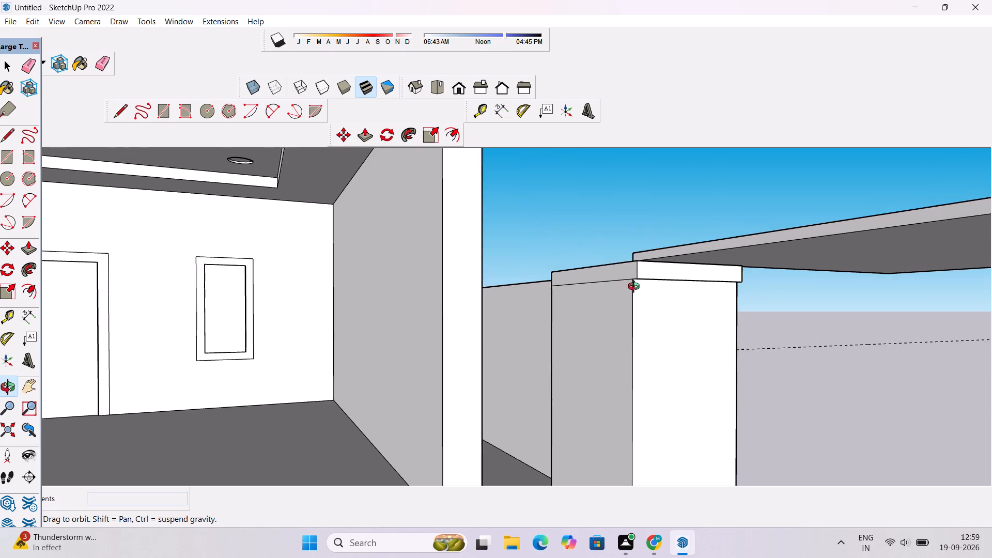
{"action": "left_click_drag", "start_coordinate": [636, 288], "coordinate": [636, 287], "text": "shift"}
{"action": "scroll", "coordinate": [636, 288], "scroll_direction": "up", "scroll_amount": 7}
{"action": "left_click_drag", "start_coordinate": [638, 288], "coordinate": [588, 301]}
{"action": "scroll", "coordinate": [587, 297], "scroll_direction": "up", "scroll_amount": 5}
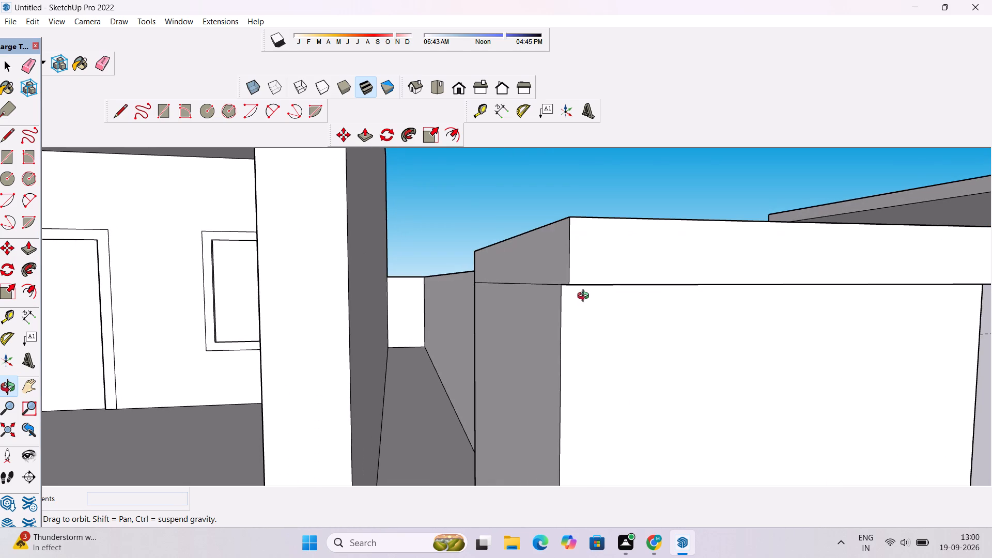
{"action": "key", "text": "p"}
{"action": "left_click", "coordinate": [562, 262]}
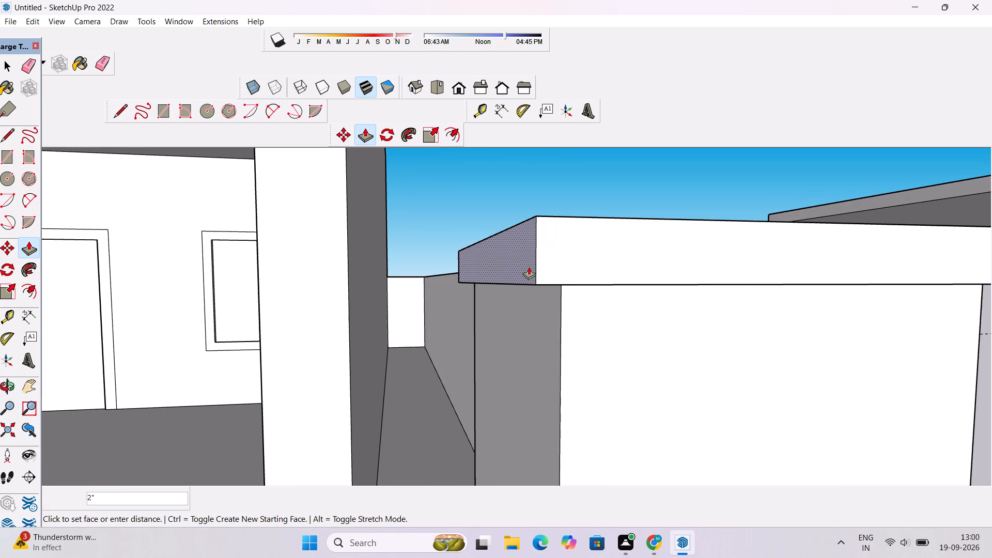
{"action": "type", "text": "1.5\""}
{"action": "key", "text": "Return"}
Push/Pull the top band on the corner pillar's outer side face outward by 1.5".
{"action": "key", "text": "o"}
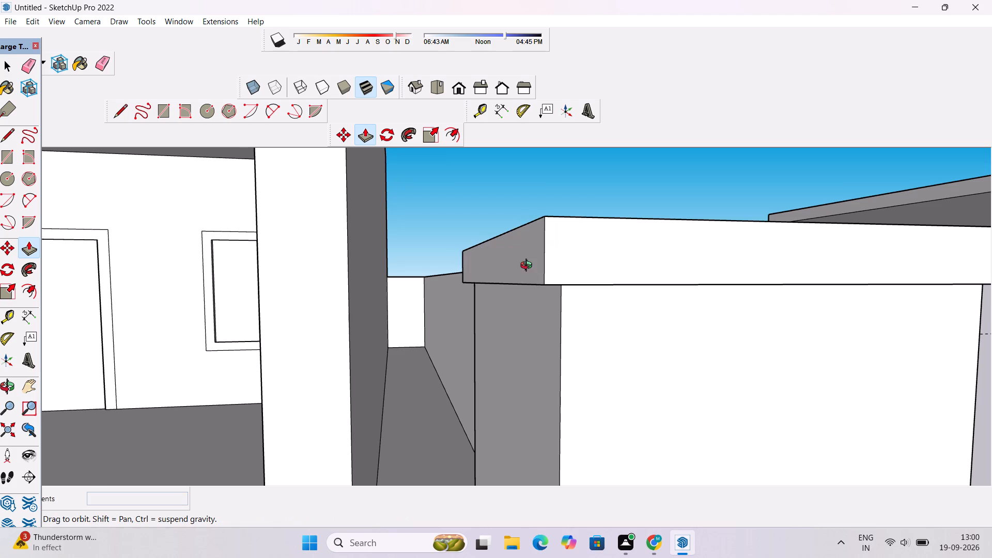
{"action": "scroll", "coordinate": [501, 273], "scroll_direction": "down", "scroll_amount": 9}
{"action": "left_click_drag", "start_coordinate": [626, 270], "coordinate": [404, 332]}
{"action": "scroll", "coordinate": [414, 323], "scroll_direction": "down", "scroll_amount": 3}
{"action": "left_click_drag", "start_coordinate": [490, 314], "coordinate": [488, 314], "text": "shift"}
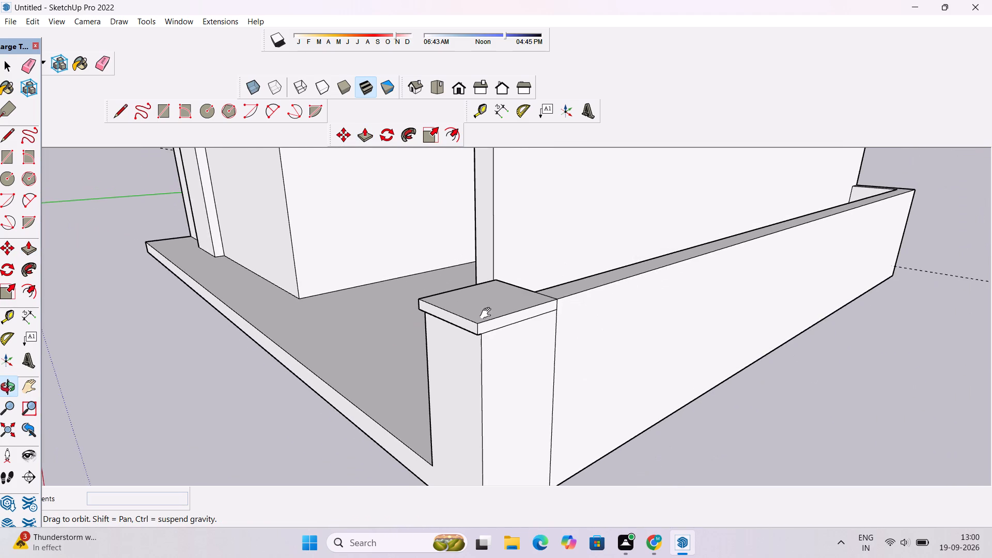
{"action": "left_click_drag", "start_coordinate": [488, 314], "coordinate": [415, 314], "text": "shift"}
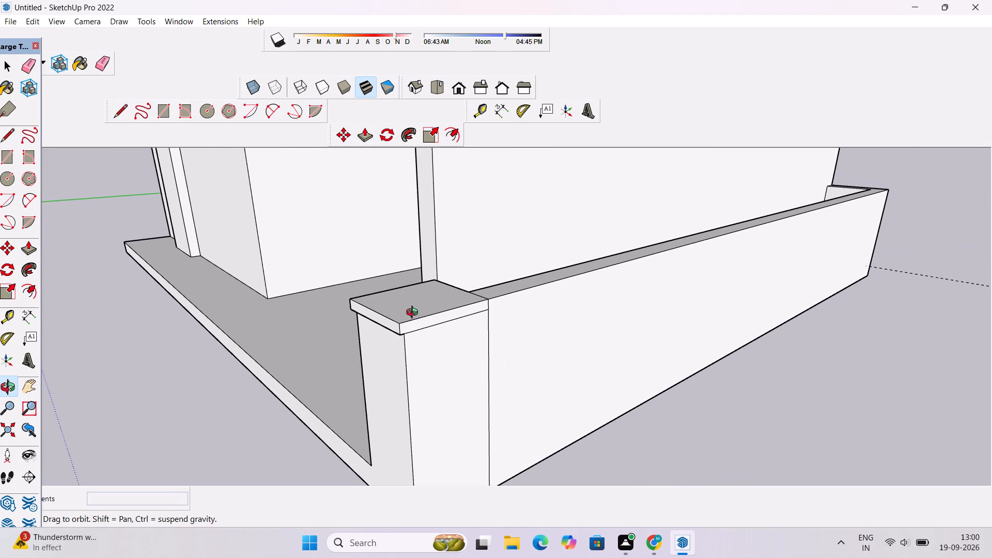
{"action": "scroll", "coordinate": [414, 314], "scroll_direction": "down", "scroll_amount": 1}
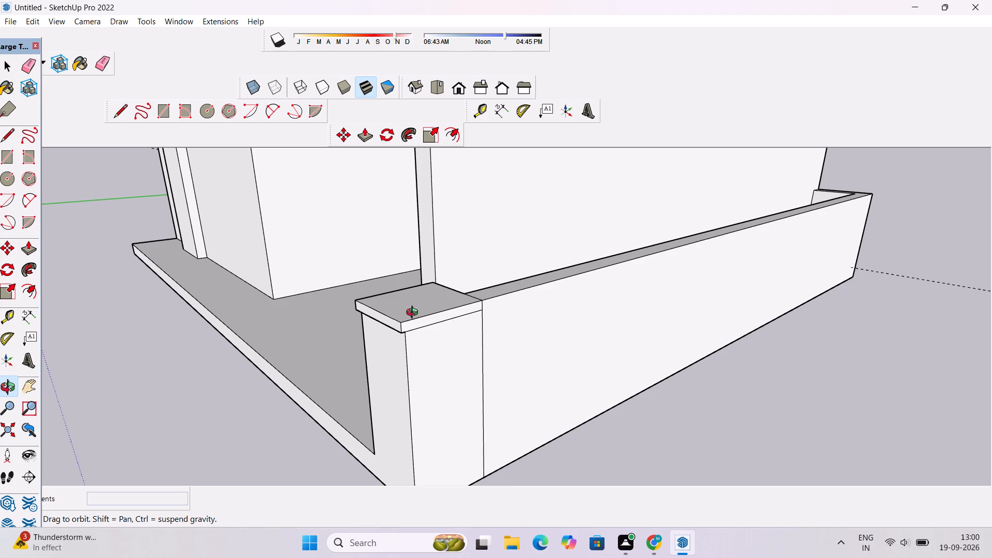
{"action": "left_click_drag", "start_coordinate": [444, 322], "coordinate": [417, 360]}
{"action": "scroll", "coordinate": [414, 347], "scroll_direction": "up", "scroll_amount": 2}
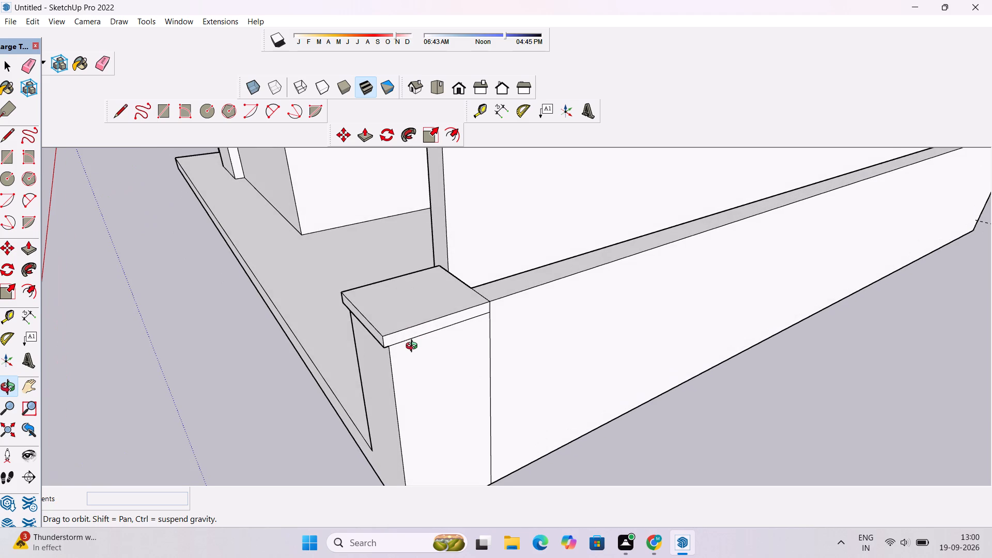
{"action": "scroll", "coordinate": [414, 347], "scroll_direction": "down", "scroll_amount": 2}
{"action": "left_click_drag", "start_coordinate": [414, 347], "coordinate": [412, 330], "text": "shift"}
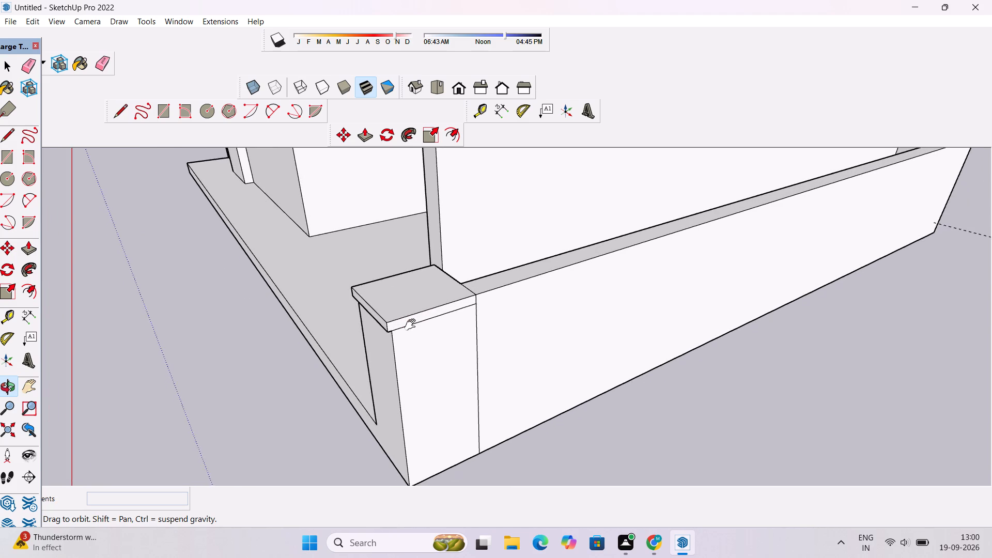
{"action": "scroll", "coordinate": [412, 325], "scroll_direction": "up", "scroll_amount": 5, "text": "shift"}
{"action": "left_click_drag", "start_coordinate": [413, 324], "coordinate": [407, 303], "text": "shift"}
{"action": "key", "text": "p"}
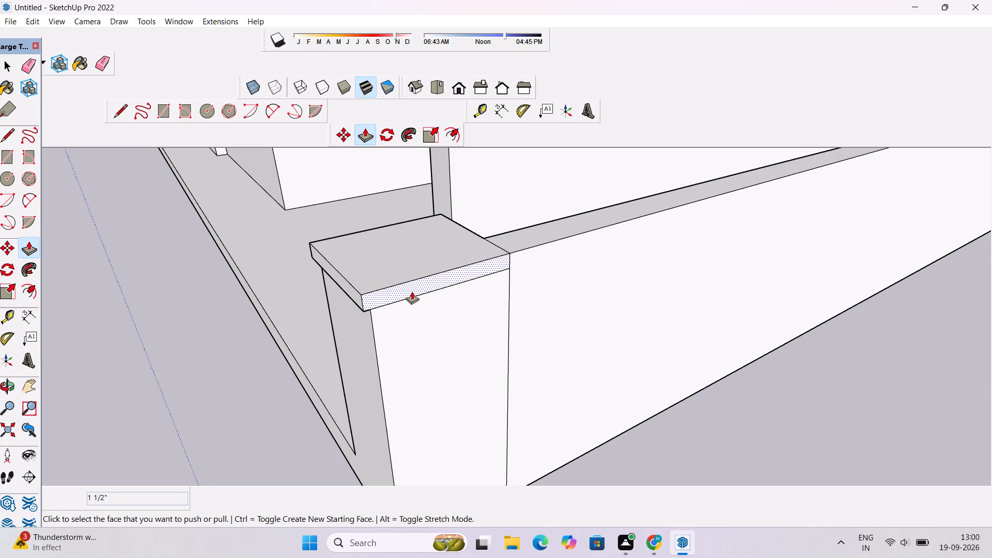
{"action": "left_click", "coordinate": [412, 291]}
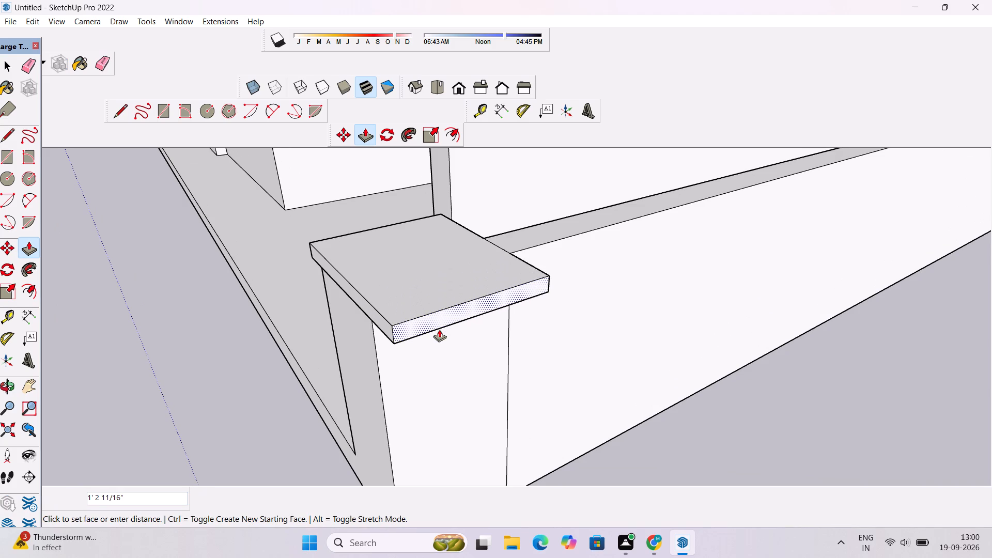
{"action": "type", "text": "1.5\""}
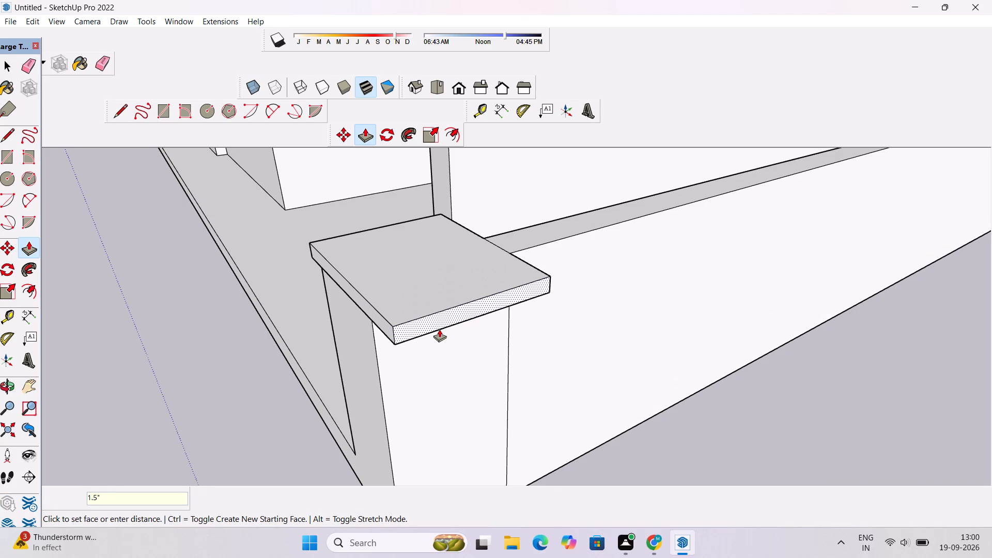
{"action": "key", "text": "Return"}
Examine the corner pillar's projecting cap and its junction with the low side wall from the front and above.
{"action": "key", "text": "o"}
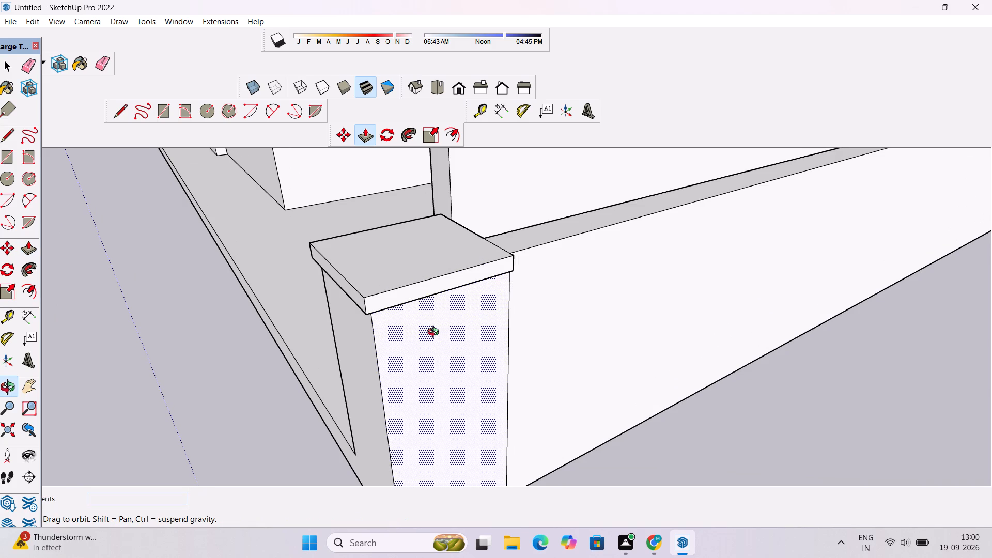
{"action": "scroll", "coordinate": [429, 337], "scroll_direction": "down", "scroll_amount": 4}
{"action": "left_click_drag", "start_coordinate": [354, 343], "coordinate": [534, 313]}
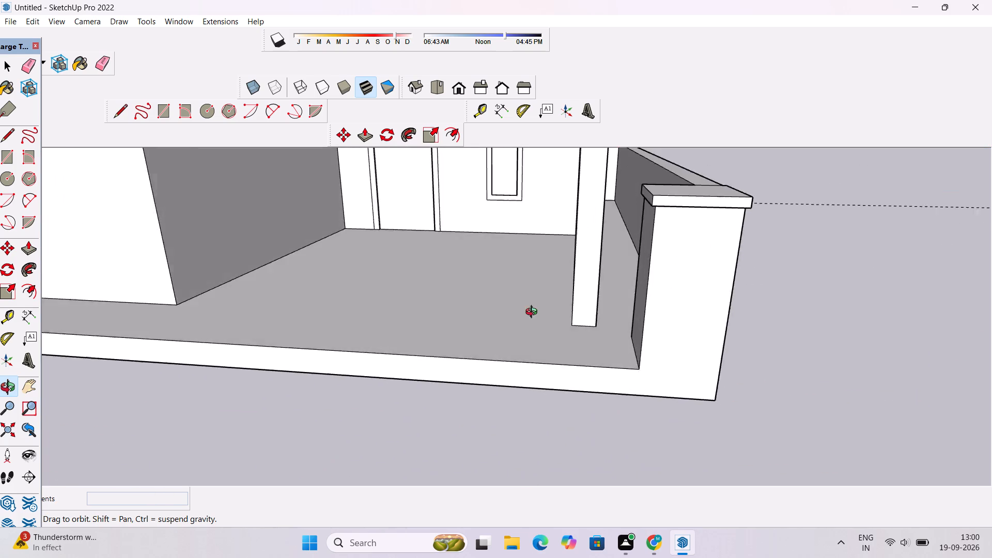
{"action": "left_click_drag", "start_coordinate": [534, 313], "coordinate": [559, 374]}
{"action": "scroll", "coordinate": [722, 282], "scroll_direction": "up", "scroll_amount": 2}
{"action": "left_click_drag", "start_coordinate": [722, 282], "coordinate": [582, 286], "text": "shift"}
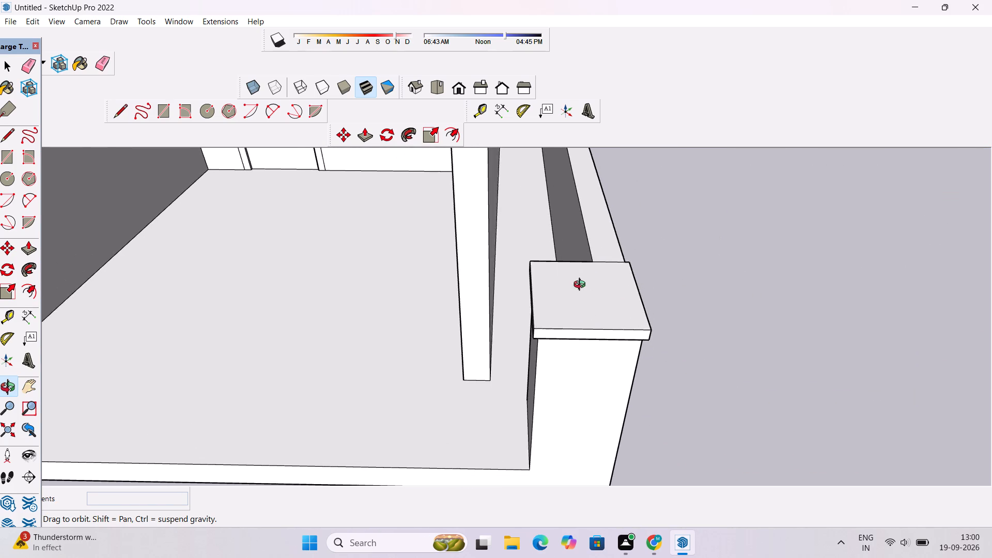
{"action": "scroll", "coordinate": [582, 286], "scroll_direction": "down", "scroll_amount": 3}
{"action": "left_click_drag", "start_coordinate": [597, 333], "coordinate": [594, 297]}
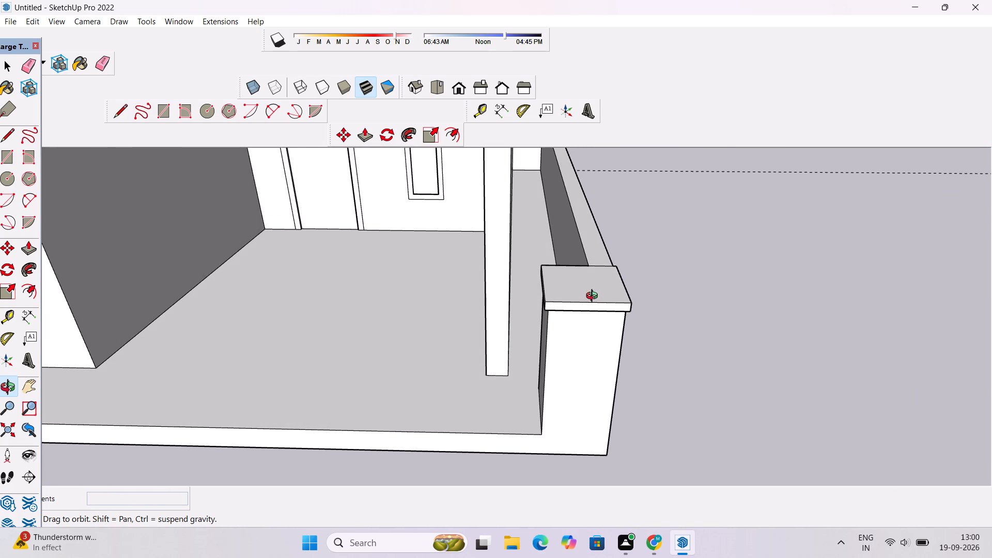
Examine the capped corner pillar, low side wall, porch and front facade from several sides and from above.
{"action": "scroll", "coordinate": [574, 287], "scroll_direction": "down", "scroll_amount": 1}
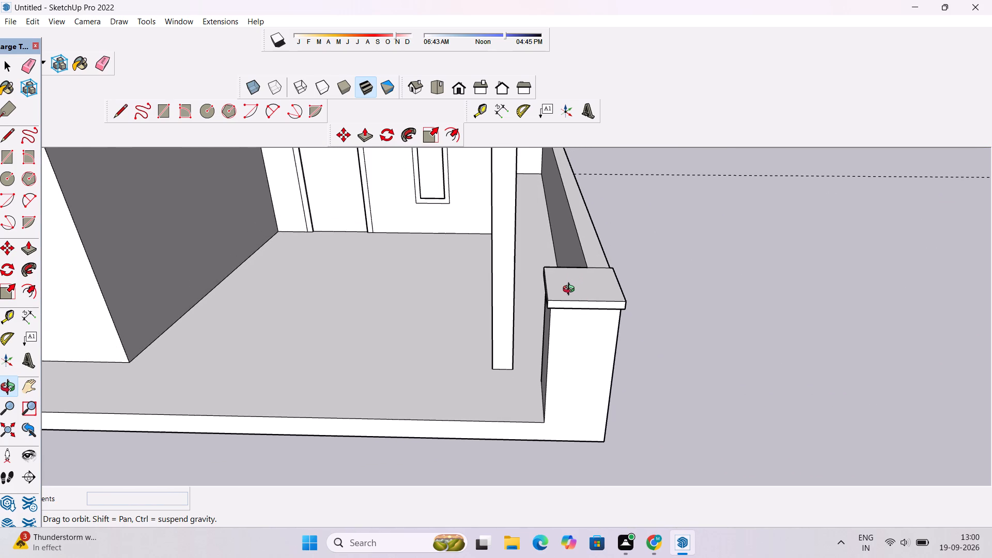
{"action": "left_click_drag", "start_coordinate": [567, 295], "coordinate": [608, 274]}
{"action": "scroll", "coordinate": [618, 267], "scroll_direction": "up", "scroll_amount": 4}
{"action": "left_click_drag", "start_coordinate": [661, 305], "coordinate": [373, 271]}
{"action": "scroll", "coordinate": [446, 305], "scroll_direction": "down", "scroll_amount": 4}
{"action": "left_click_drag", "start_coordinate": [477, 334], "coordinate": [453, 257]}
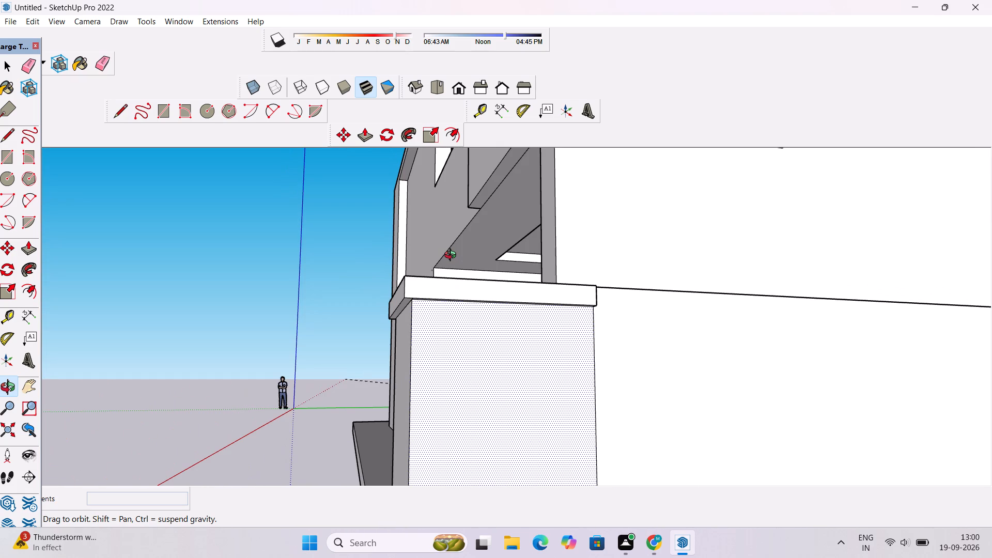
{"action": "scroll", "coordinate": [453, 256], "scroll_direction": "down", "scroll_amount": 6}
{"action": "left_click_drag", "start_coordinate": [431, 277], "coordinate": [481, 321]}
{"action": "scroll", "coordinate": [485, 308], "scroll_direction": "down", "scroll_amount": 2}
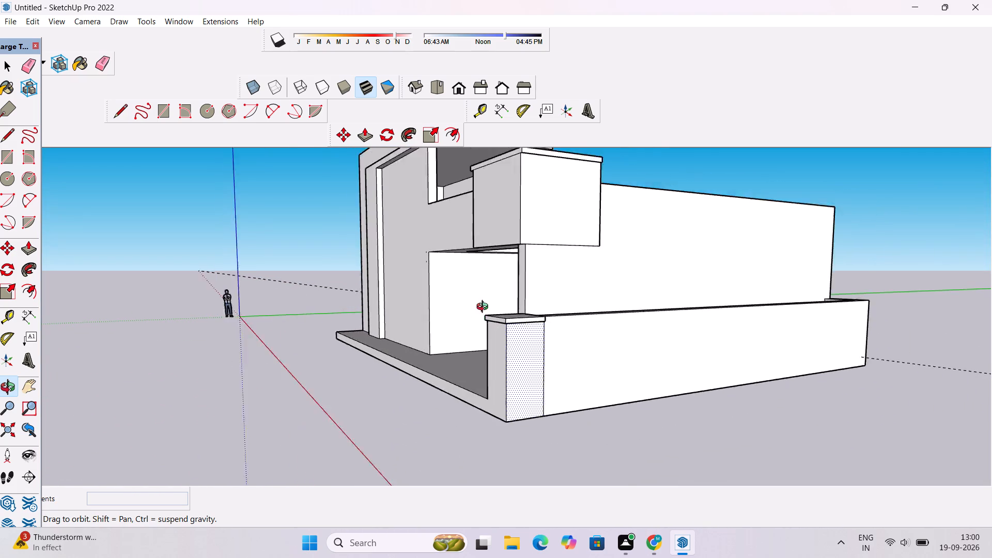
{"action": "scroll", "coordinate": [485, 308], "scroll_direction": "down", "scroll_amount": 3}
{"action": "left_click_drag", "start_coordinate": [441, 331], "coordinate": [658, 344]}
{"action": "scroll", "coordinate": [667, 336], "scroll_direction": "up", "scroll_amount": 7}
{"action": "left_click_drag", "start_coordinate": [579, 310], "coordinate": [623, 330]}
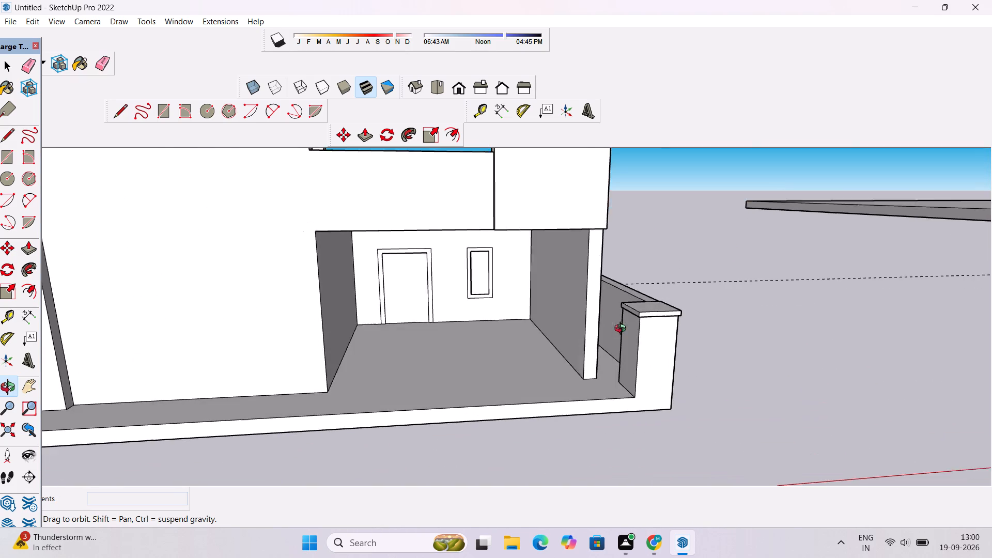
{"action": "left_click_drag", "start_coordinate": [623, 330], "coordinate": [630, 326]}
{"action": "scroll", "coordinate": [646, 305], "scroll_direction": "down", "scroll_amount": 4}
{"action": "left_click_drag", "start_coordinate": [674, 289], "coordinate": [690, 350]}
{"action": "scroll", "coordinate": [631, 335], "scroll_direction": "up", "scroll_amount": 6}
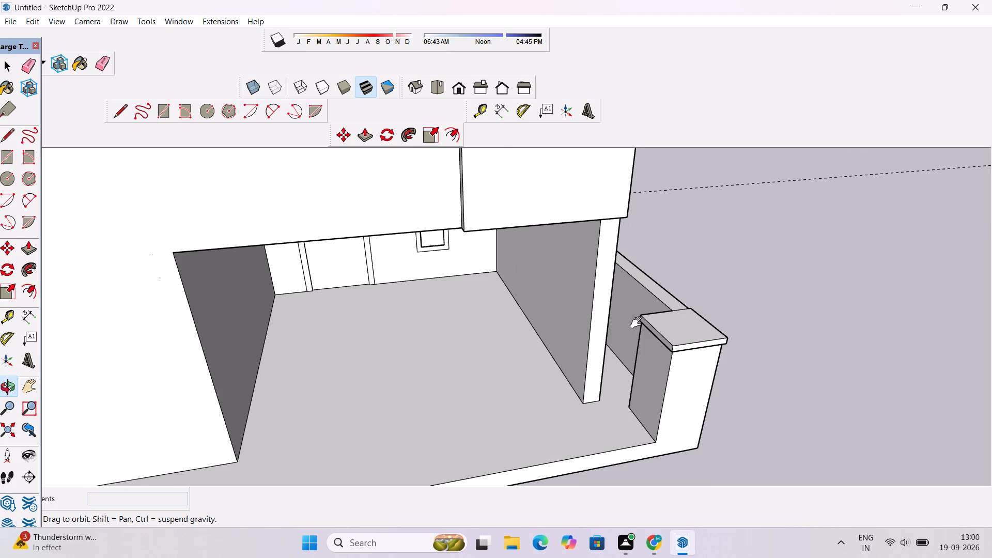
{"action": "left_click_drag", "start_coordinate": [638, 323], "coordinate": [591, 323], "text": "shift"}
{"action": "scroll", "coordinate": [591, 323], "scroll_direction": "down", "scroll_amount": 5}
{"action": "left_click_drag", "start_coordinate": [607, 375], "coordinate": [578, 374]}
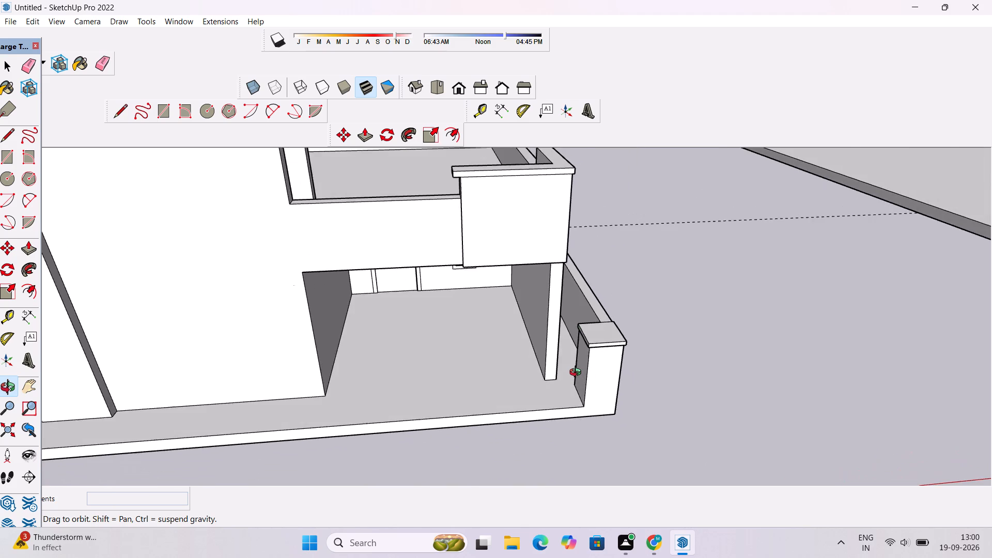
{"action": "scroll", "coordinate": [578, 374], "scroll_direction": "down", "scroll_amount": 7}
{"action": "scroll", "coordinate": [247, 414], "scroll_direction": "up", "scroll_amount": 5}
{"action": "left_click_drag", "start_coordinate": [312, 412], "coordinate": [290, 396]}
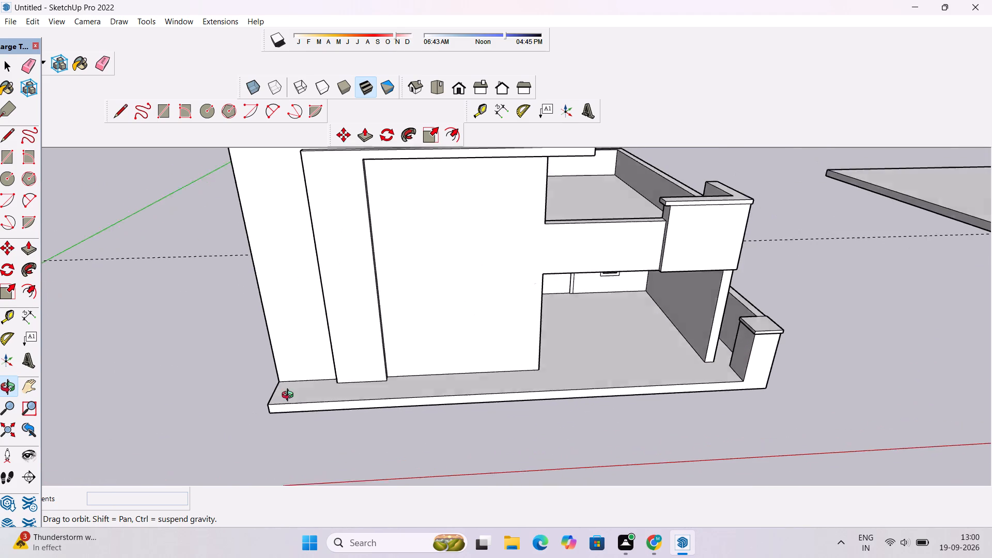
{"action": "left_click_drag", "start_coordinate": [290, 396], "coordinate": [274, 370]}
{"action": "scroll", "coordinate": [273, 367], "scroll_direction": "down", "scroll_amount": 3}
{"action": "left_click_drag", "start_coordinate": [252, 370], "coordinate": [401, 376]}
{"action": "scroll", "coordinate": [408, 372], "scroll_direction": "down", "scroll_amount": 4}
{"action": "left_click_drag", "start_coordinate": [422, 385], "coordinate": [397, 398]}
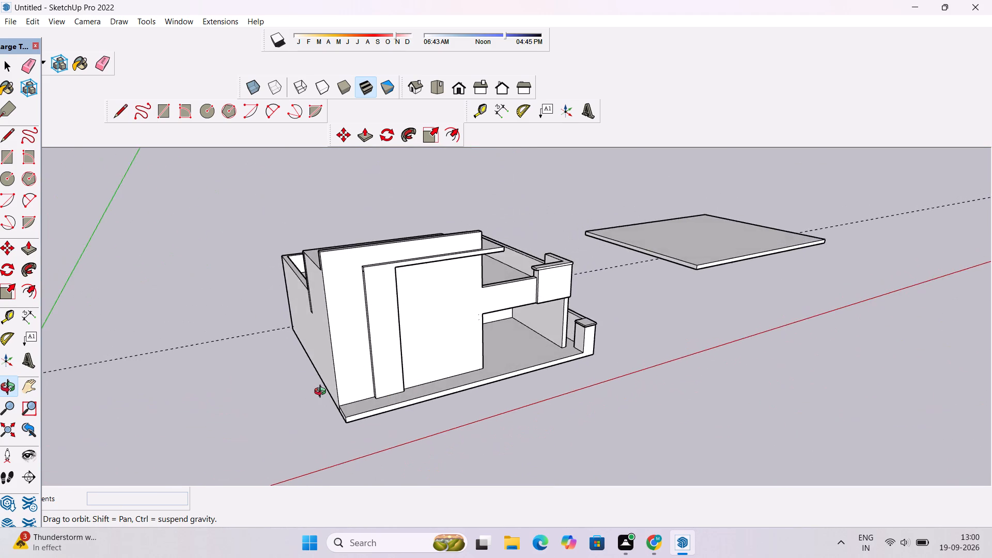
{"action": "scroll", "coordinate": [322, 393], "scroll_direction": "up", "scroll_amount": 3}
{"action": "key", "text": "e"}
{"action": "left_click_drag", "start_coordinate": [240, 303], "coordinate": [239, 317]}
{"action": "scroll", "coordinate": [162, 316], "scroll_direction": "down", "scroll_amount": 4}
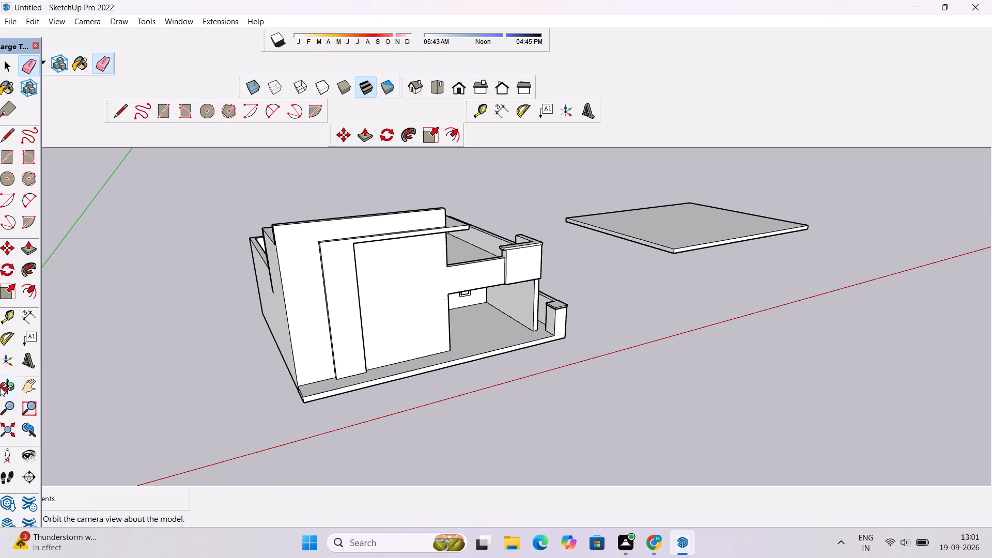
Draw a rectangle about 3' by 2' 6" on the base slab's front corner, at the end opposite the capped pillar.
{"action": "left_click", "coordinate": [3, 385]}
{"action": "left_click_drag", "start_coordinate": [256, 384], "coordinate": [206, 372]}
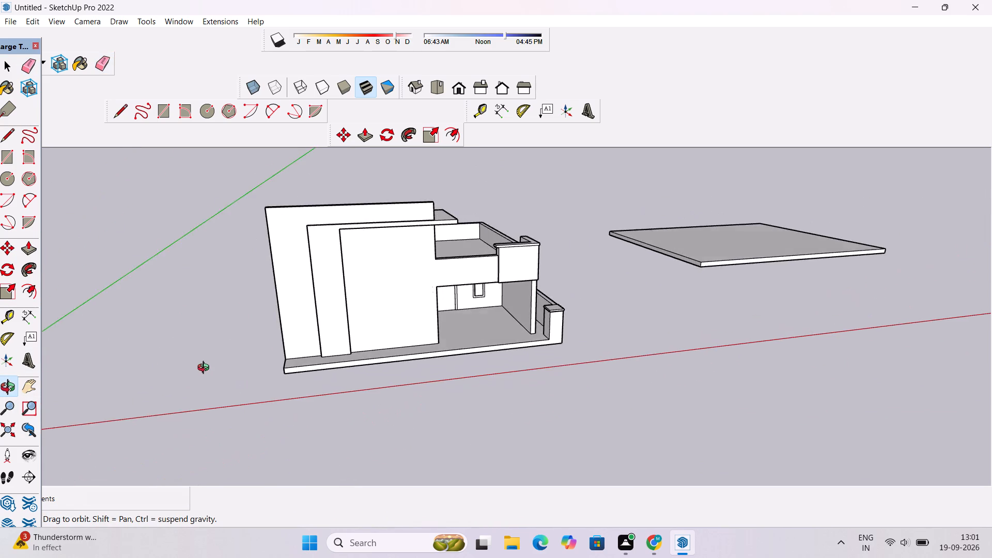
{"action": "scroll", "coordinate": [206, 369], "scroll_direction": "down", "scroll_amount": 4}
{"action": "scroll", "coordinate": [286, 348], "scroll_direction": "up", "scroll_amount": 5}
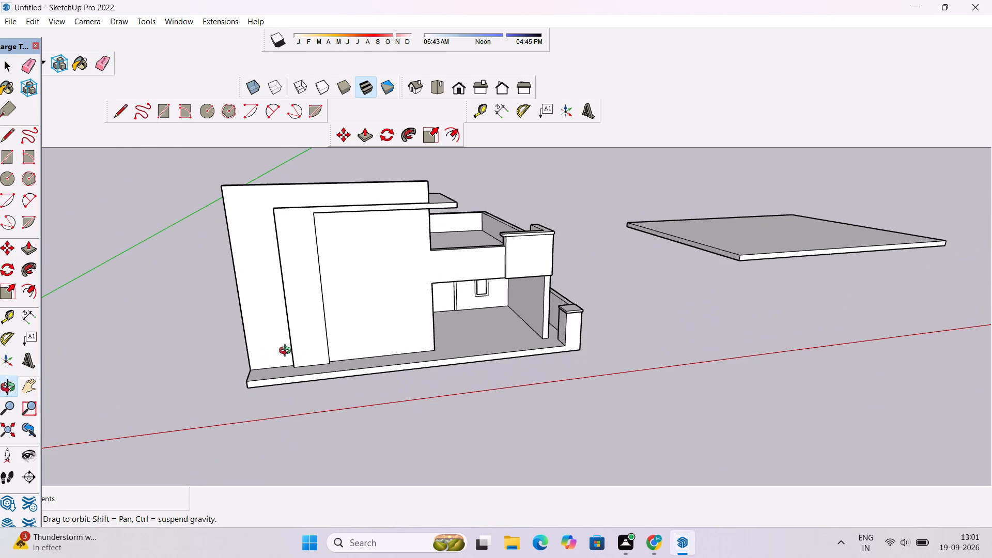
{"action": "left_click_drag", "start_coordinate": [255, 409], "coordinate": [251, 399]}
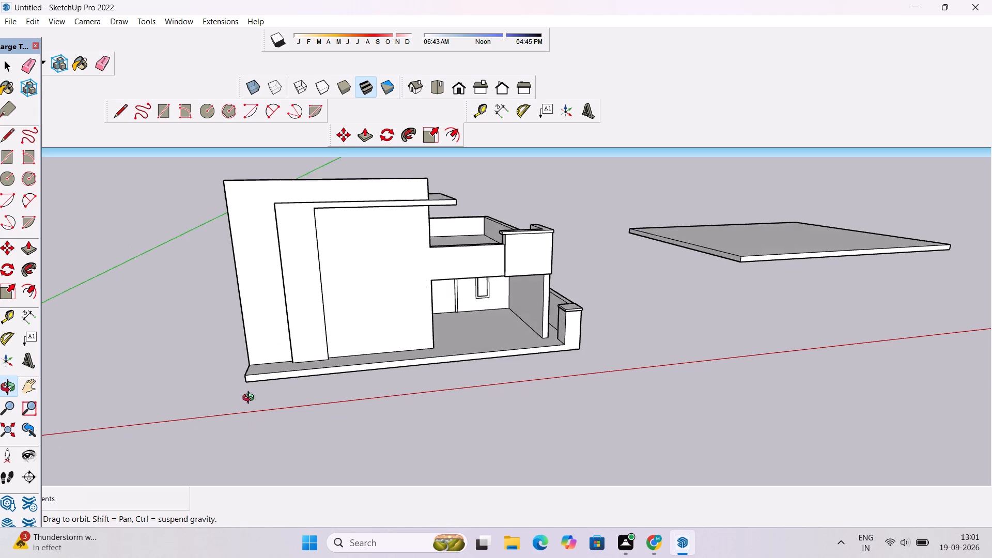
{"action": "left_click_drag", "start_coordinate": [251, 399], "coordinate": [251, 391]}
{"action": "scroll", "coordinate": [243, 377], "scroll_direction": "up", "scroll_amount": 2}
{"action": "left_click_drag", "start_coordinate": [261, 369], "coordinate": [325, 376], "text": "shift"}
{"action": "scroll", "coordinate": [328, 376], "scroll_direction": "up", "scroll_amount": 4}
{"action": "left_click_drag", "start_coordinate": [328, 381], "coordinate": [310, 418]}
{"action": "scroll", "coordinate": [295, 415], "scroll_direction": "up", "scroll_amount": 4}
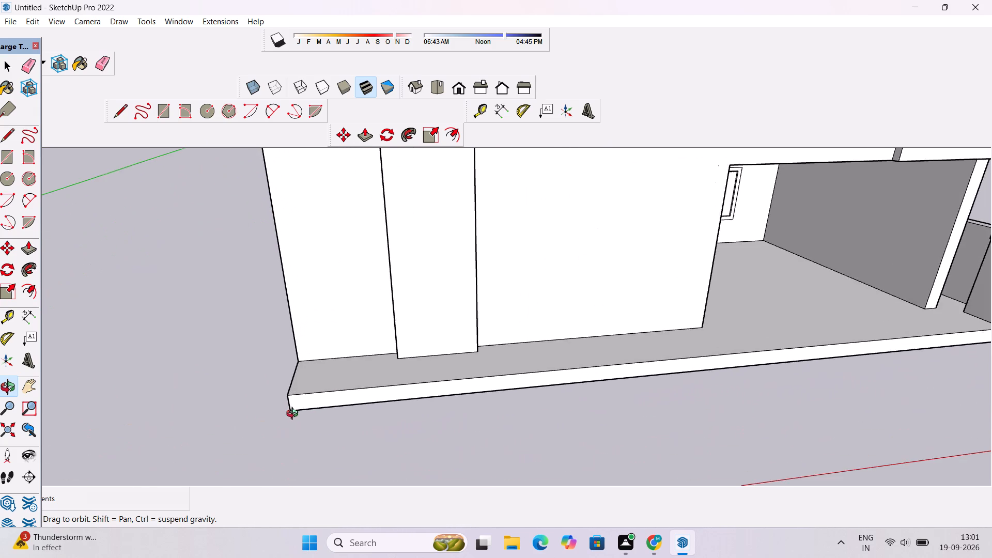
{"action": "left_click_drag", "start_coordinate": [318, 402], "coordinate": [299, 423]}
{"action": "scroll", "coordinate": [299, 423], "scroll_direction": "down", "scroll_amount": 2}
{"action": "left_click_drag", "start_coordinate": [303, 423], "coordinate": [283, 494]}
{"action": "scroll", "coordinate": [313, 450], "scroll_direction": "up", "scroll_amount": 2}
{"action": "left_click_drag", "start_coordinate": [313, 444], "coordinate": [331, 442], "text": "shift"}
{"action": "scroll", "coordinate": [331, 436], "scroll_direction": "up", "scroll_amount": 5}
{"action": "left_click_drag", "start_coordinate": [321, 408], "coordinate": [321, 419], "text": "shift"}
{"action": "scroll", "coordinate": [306, 402], "scroll_direction": "down", "scroll_amount": 10}
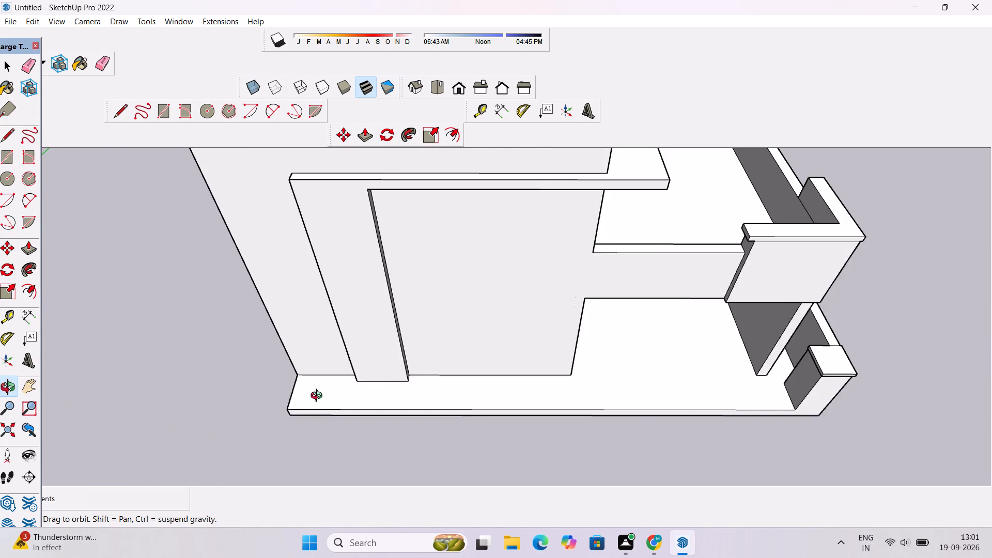
{"action": "left_click_drag", "start_coordinate": [383, 383], "coordinate": [223, 399], "text": "shift"}
{"action": "scroll", "coordinate": [223, 399], "scroll_direction": "down", "scroll_amount": 2}
{"action": "left_click_drag", "start_coordinate": [287, 393], "coordinate": [509, 367]}
{"action": "scroll", "coordinate": [357, 393], "scroll_direction": "up", "scroll_amount": 4}
{"action": "left_click_drag", "start_coordinate": [352, 436], "coordinate": [335, 398], "text": "shift"}
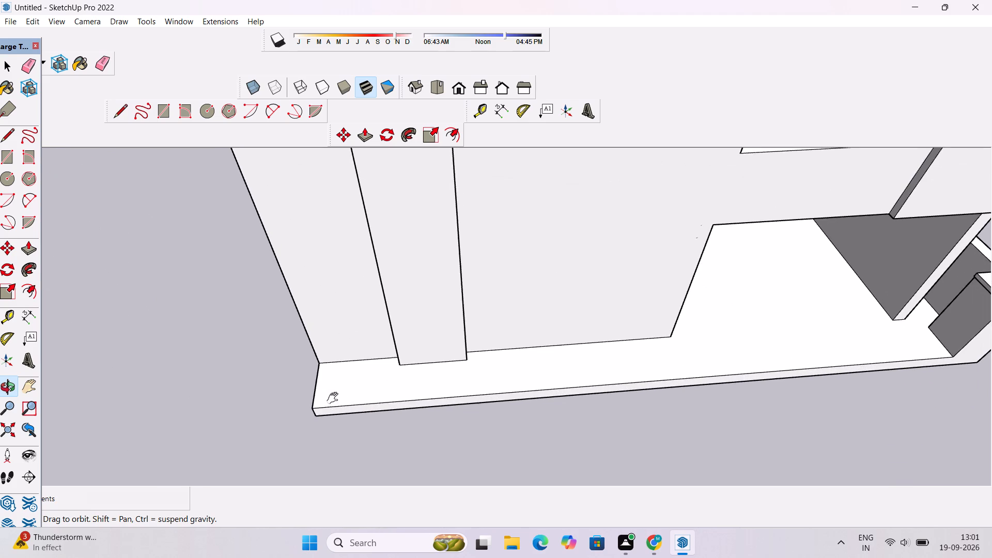
{"action": "scroll", "coordinate": [335, 398], "scroll_direction": "up", "scroll_amount": 1}
{"action": "key", "text": "r"}
{"action": "scroll", "coordinate": [332, 397], "scroll_direction": "up", "scroll_amount": 3}
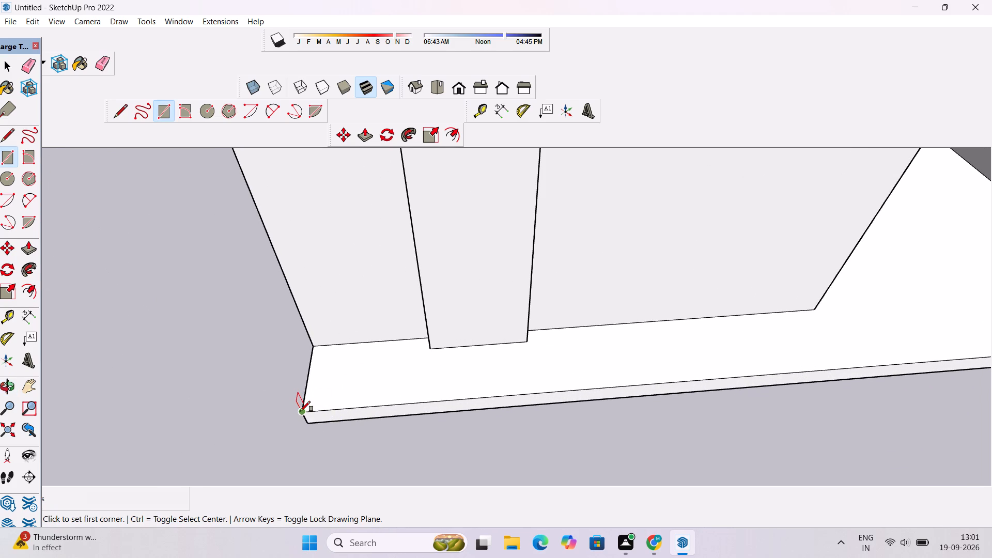
{"action": "left_click", "coordinate": [301, 412]}
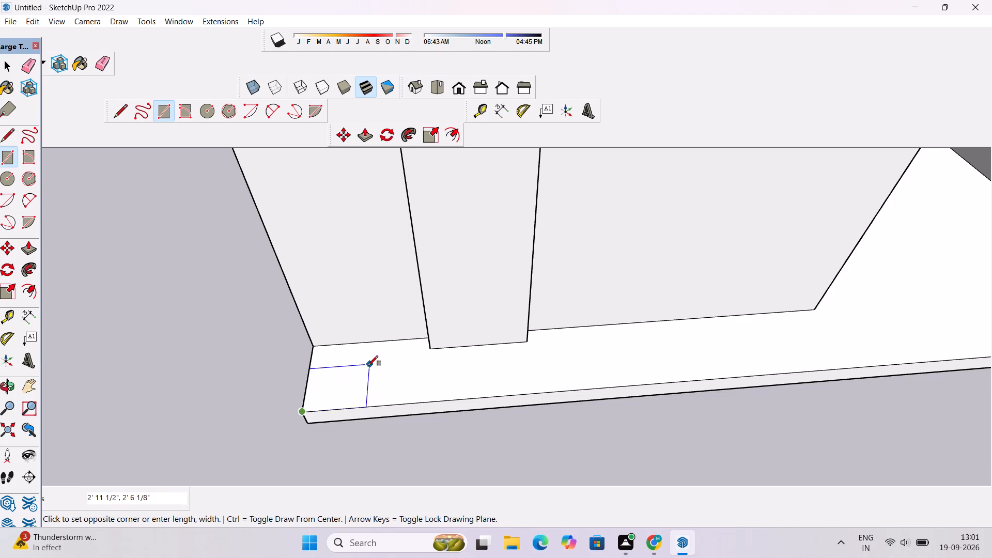
{"action": "left_click", "coordinate": [370, 365]}
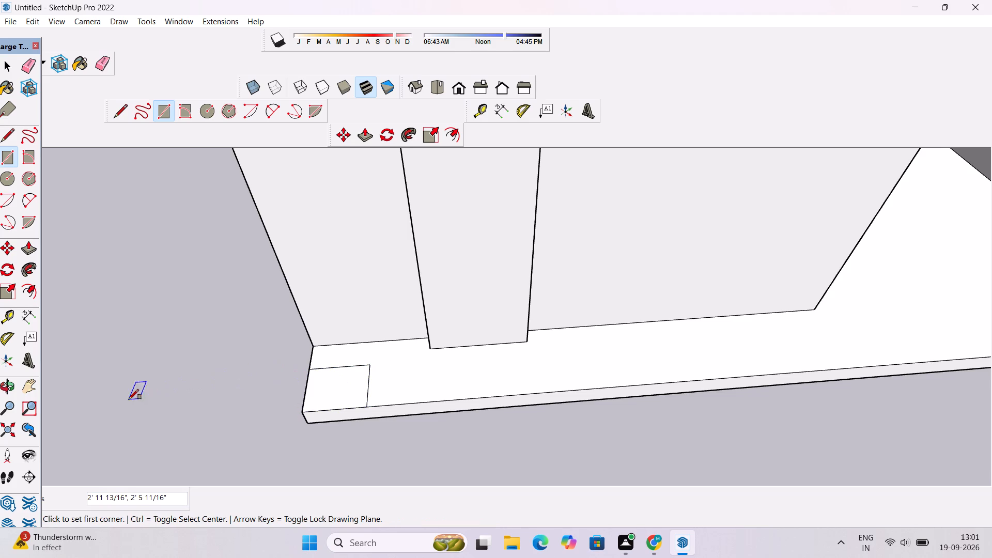
Push/Pull the corner rectangle upward about 5' 7", matching the underside of the opposite pillar's cap.
{"action": "scroll", "coordinate": [106, 395], "scroll_direction": "down", "scroll_amount": 9}
{"action": "key", "text": "p"}
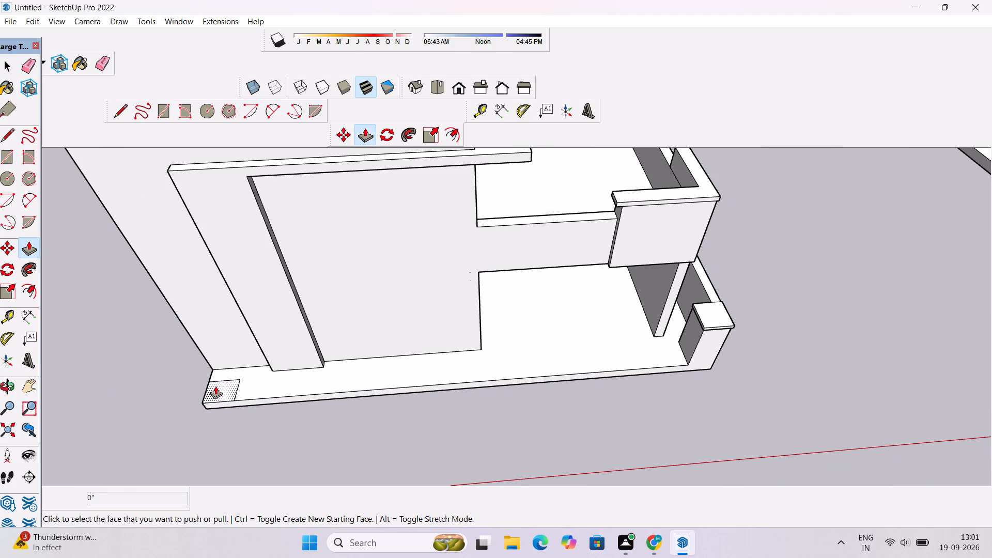
{"action": "left_click", "coordinate": [216, 388]}
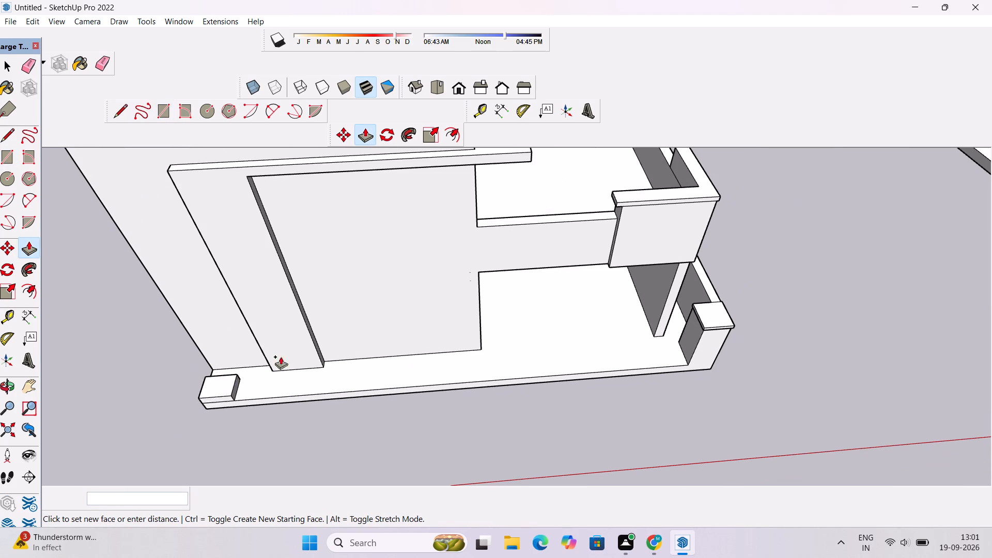
{"action": "scroll", "coordinate": [680, 348], "scroll_direction": "up", "scroll_amount": 18}
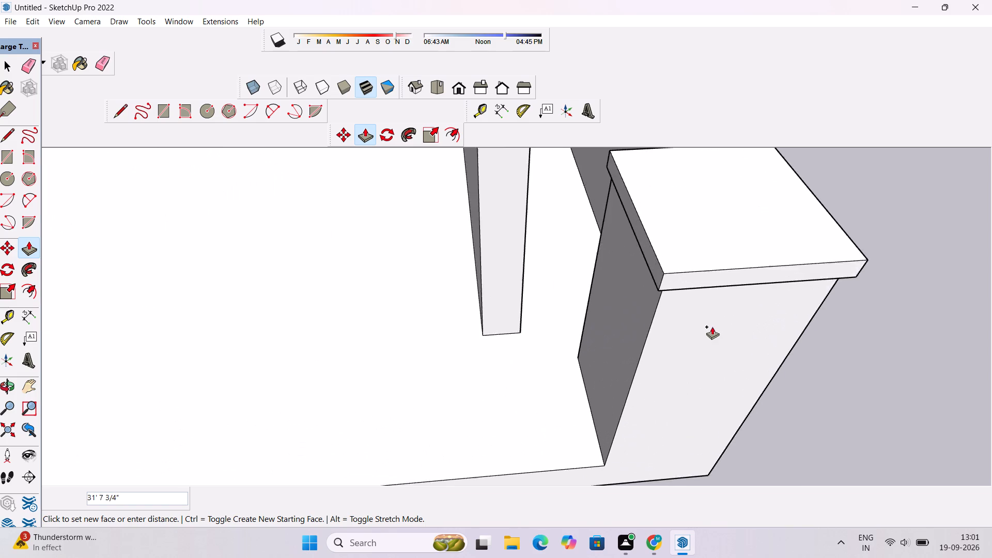
{"action": "scroll", "coordinate": [712, 327], "scroll_direction": "up", "scroll_amount": 5}
{"action": "key", "text": "o"}
{"action": "left_click_drag", "start_coordinate": [646, 324], "coordinate": [619, 193]}
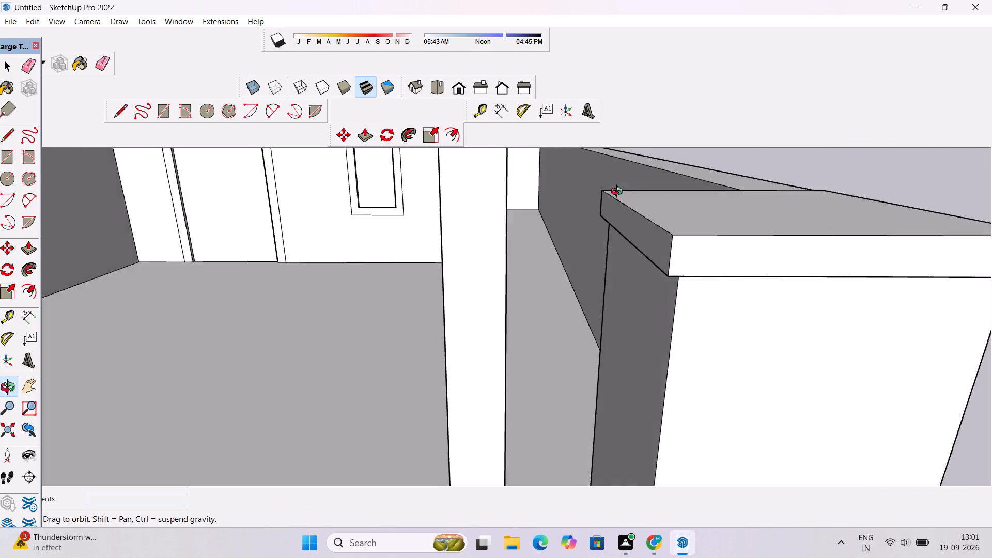
{"action": "left_click_drag", "start_coordinate": [619, 193], "coordinate": [619, 191]}
{"action": "left_click_drag", "start_coordinate": [657, 340], "coordinate": [616, 266]}
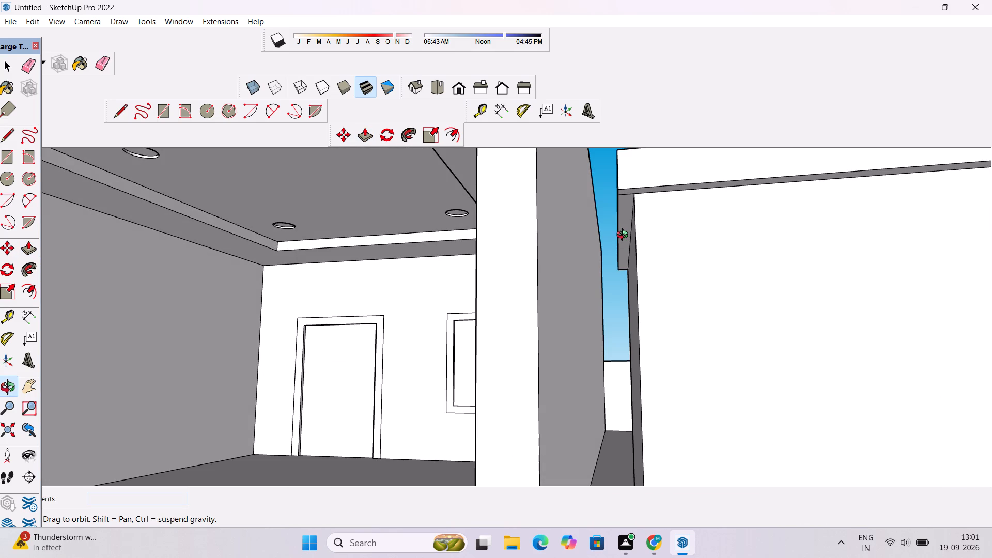
{"action": "key", "text": "p"}
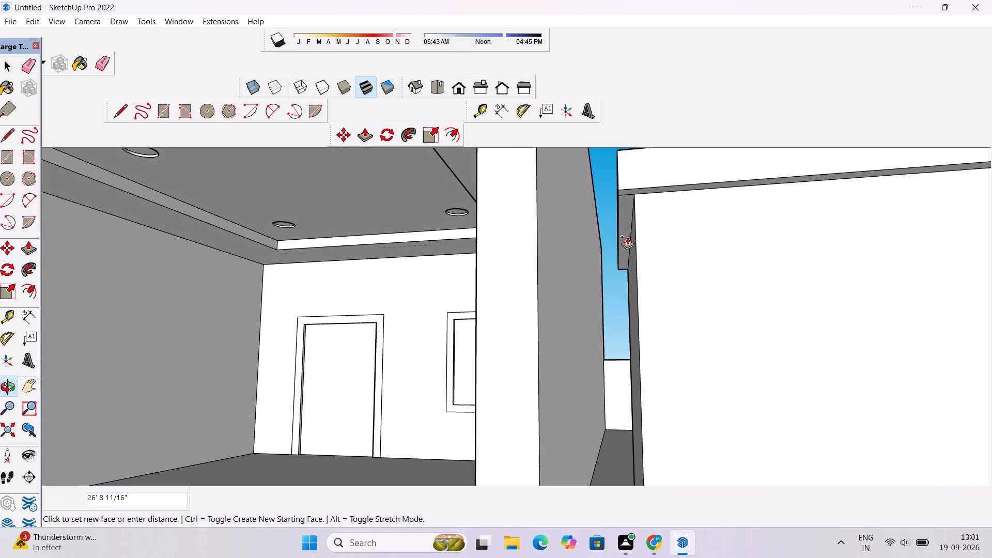
{"action": "left_click", "coordinate": [634, 198]}
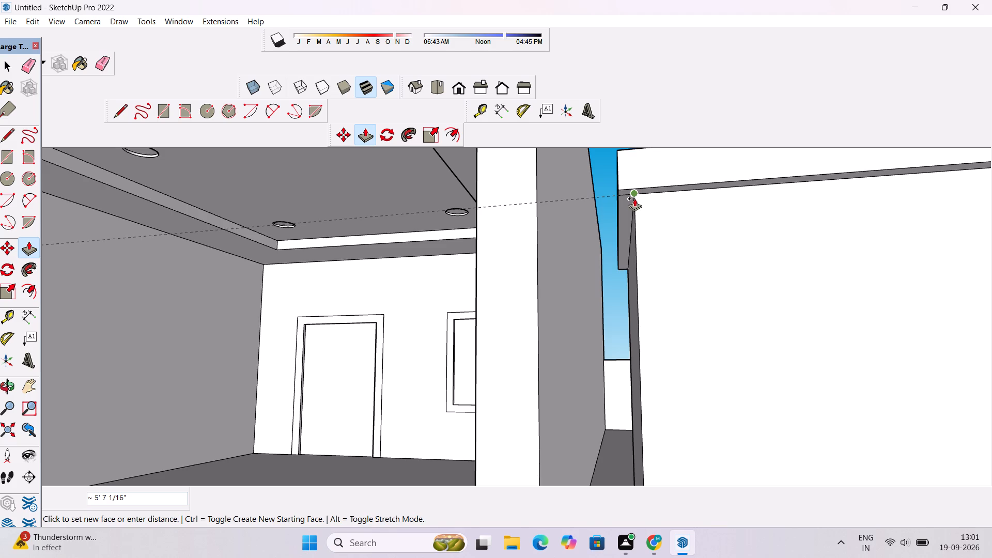
Examine the new uncapped pillar against the front facade and the opposite capped pillar from the front and above.
{"action": "key", "text": "o"}
{"action": "left_click_drag", "start_coordinate": [628, 209], "coordinate": [632, 264]}
{"action": "scroll", "coordinate": [632, 264], "scroll_direction": "down", "scroll_amount": 20}
{"action": "scroll", "coordinate": [632, 264], "scroll_direction": "down", "scroll_amount": 5}
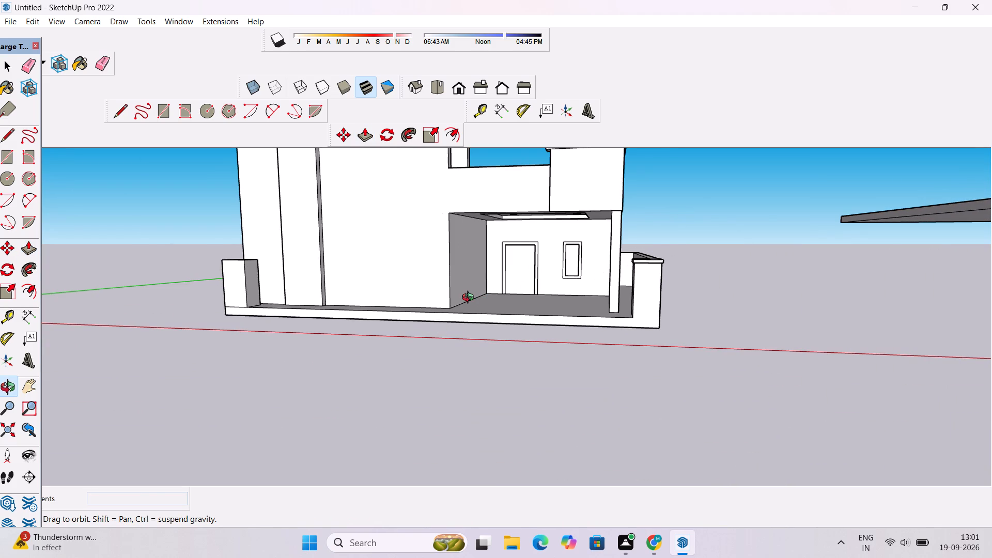
{"action": "scroll", "coordinate": [470, 298], "scroll_direction": "down", "scroll_amount": 3}
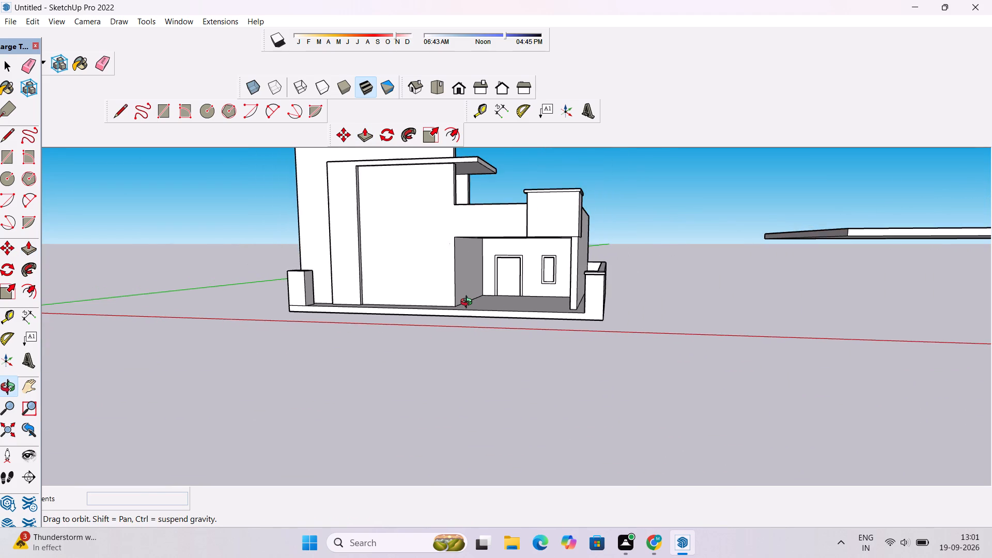
{"action": "left_click_drag", "start_coordinate": [492, 299], "coordinate": [432, 329]}
{"action": "scroll", "coordinate": [313, 301], "scroll_direction": "up", "scroll_amount": 4}
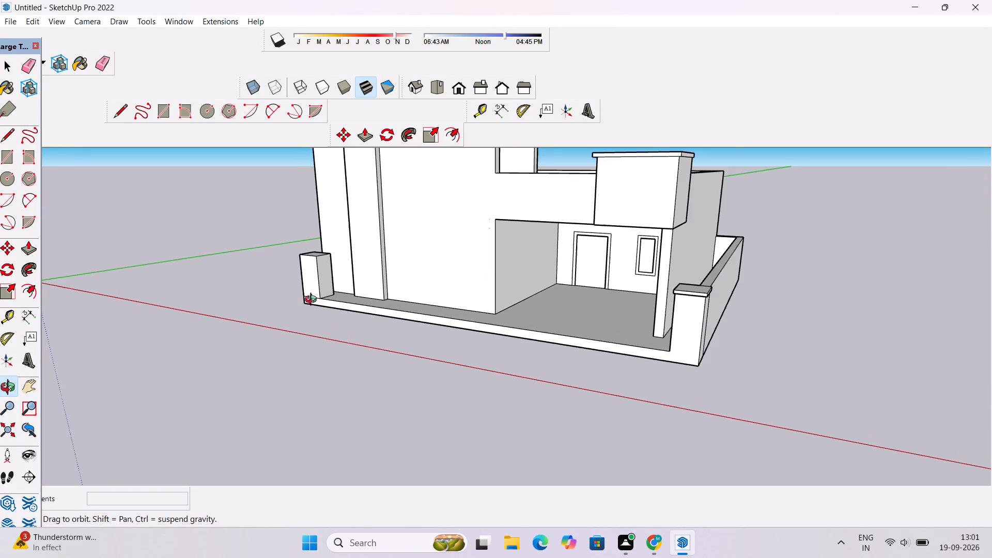
{"action": "left_click_drag", "start_coordinate": [324, 304], "coordinate": [478, 254]}
{"action": "scroll", "coordinate": [507, 251], "scroll_direction": "down", "scroll_amount": 4}
{"action": "left_click_drag", "start_coordinate": [537, 257], "coordinate": [508, 316]}
{"action": "scroll", "coordinate": [452, 313], "scroll_direction": "down", "scroll_amount": 4}
{"action": "left_click_drag", "start_coordinate": [451, 313], "coordinate": [408, 286]}
{"action": "scroll", "coordinate": [327, 255], "scroll_direction": "up", "scroll_amount": 8}
{"action": "left_click_drag", "start_coordinate": [492, 297], "coordinate": [411, 296], "text": "shift"}
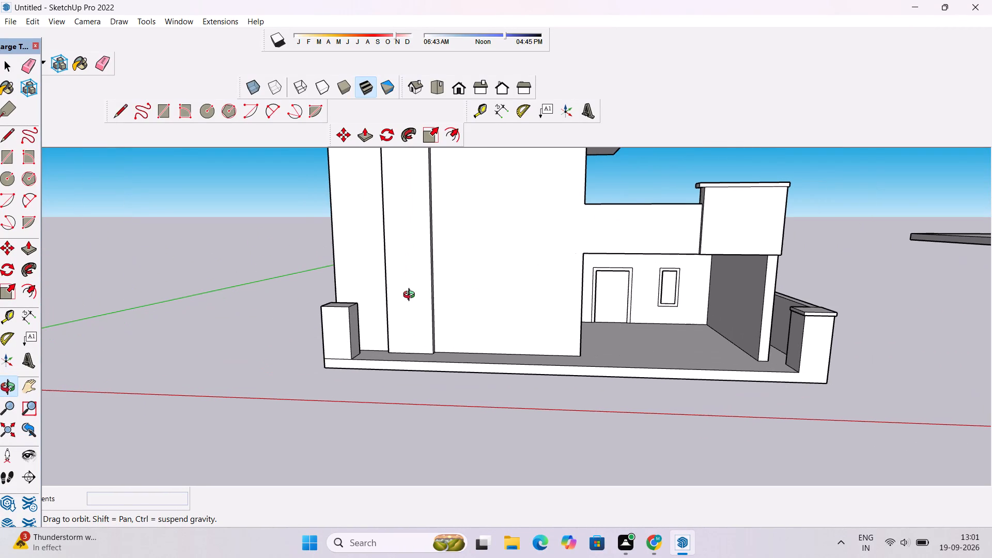
{"action": "left_click_drag", "start_coordinate": [378, 298], "coordinate": [454, 292]}
{"action": "scroll", "coordinate": [461, 288], "scroll_direction": "down", "scroll_amount": 3}
{"action": "left_click_drag", "start_coordinate": [461, 289], "coordinate": [404, 342]}
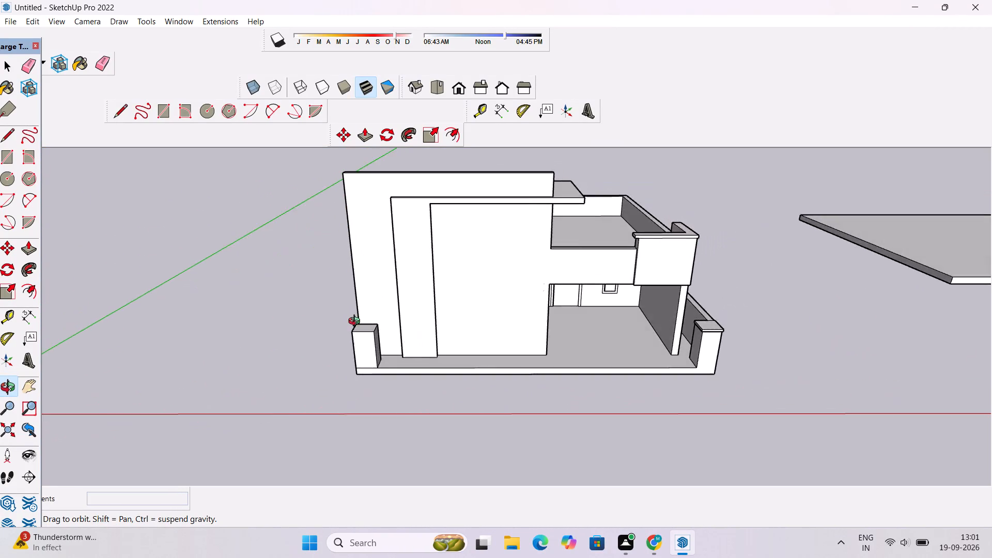
{"action": "scroll", "coordinate": [355, 320], "scroll_direction": "down", "scroll_amount": 5}
{"action": "left_click_drag", "start_coordinate": [360, 313], "coordinate": [395, 380], "text": "shift"}
{"action": "scroll", "coordinate": [394, 381], "scroll_direction": "up", "scroll_amount": 6}
{"action": "left_click_drag", "start_coordinate": [405, 386], "coordinate": [391, 362], "text": "shift"}
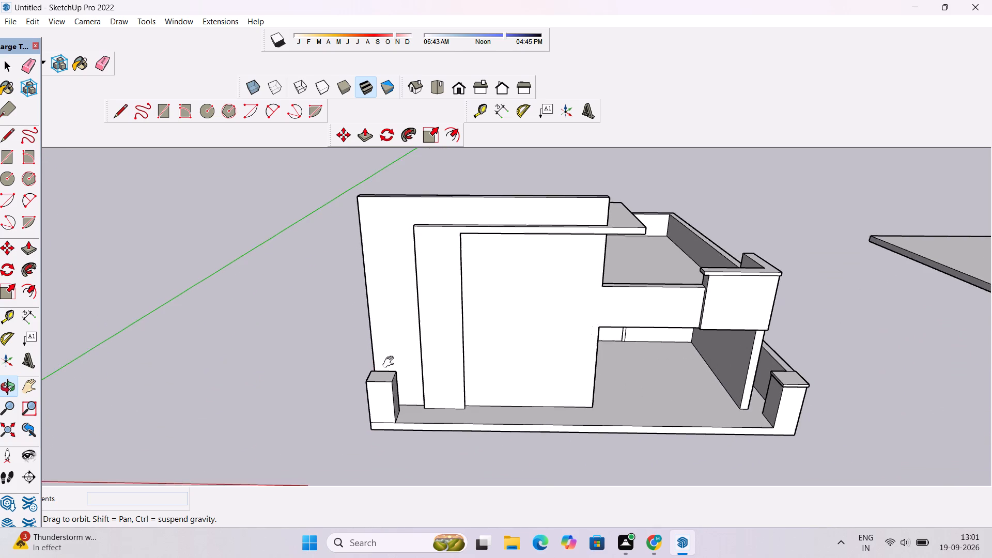
{"action": "left_click_drag", "start_coordinate": [391, 362], "coordinate": [390, 359], "text": "shift"}
{"action": "scroll", "coordinate": [386, 365], "scroll_direction": "up", "scroll_amount": 3}
{"action": "left_click_drag", "start_coordinate": [389, 368], "coordinate": [377, 358]}
{"action": "scroll", "coordinate": [371, 352], "scroll_direction": "down", "scroll_amount": 2}
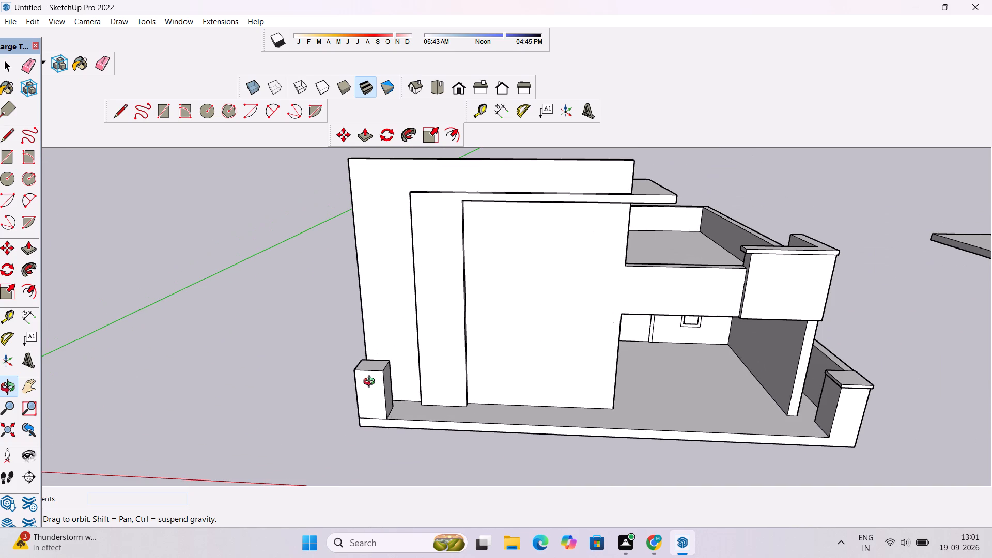
Push/Pull the new uncapped pillar's top face upward by 3' as a new section.
{"action": "scroll", "coordinate": [371, 386], "scroll_direction": "up", "scroll_amount": 6}
{"action": "left_click_drag", "start_coordinate": [383, 366], "coordinate": [396, 403]}
{"action": "scroll", "coordinate": [396, 397], "scroll_direction": "up", "scroll_amount": 3}
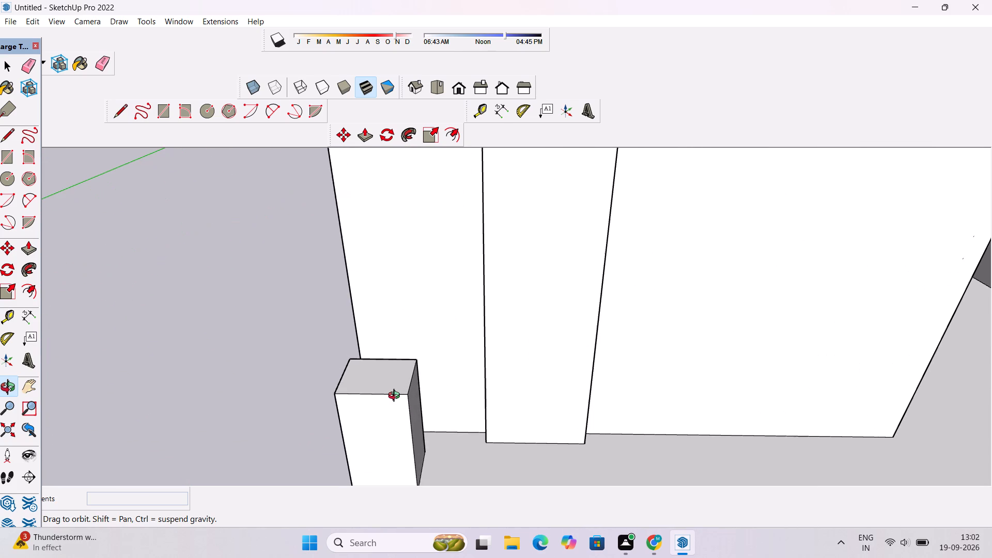
{"action": "key", "text": "minus"}
{"action": "key", "text": "p"}
{"action": "left_click", "coordinate": [396, 381]}
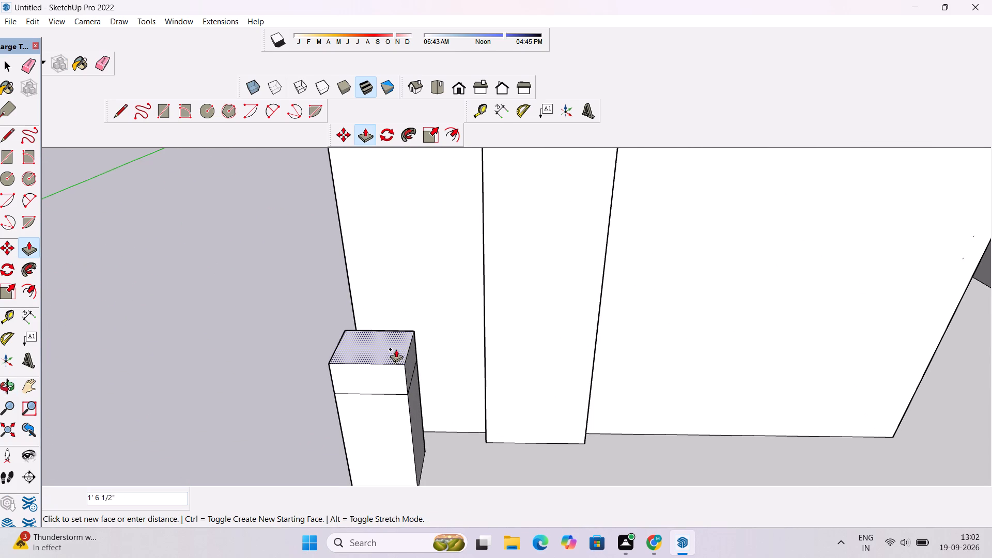
{"action": "type", "text": "3'"}
{"action": "key", "text": "Return"}
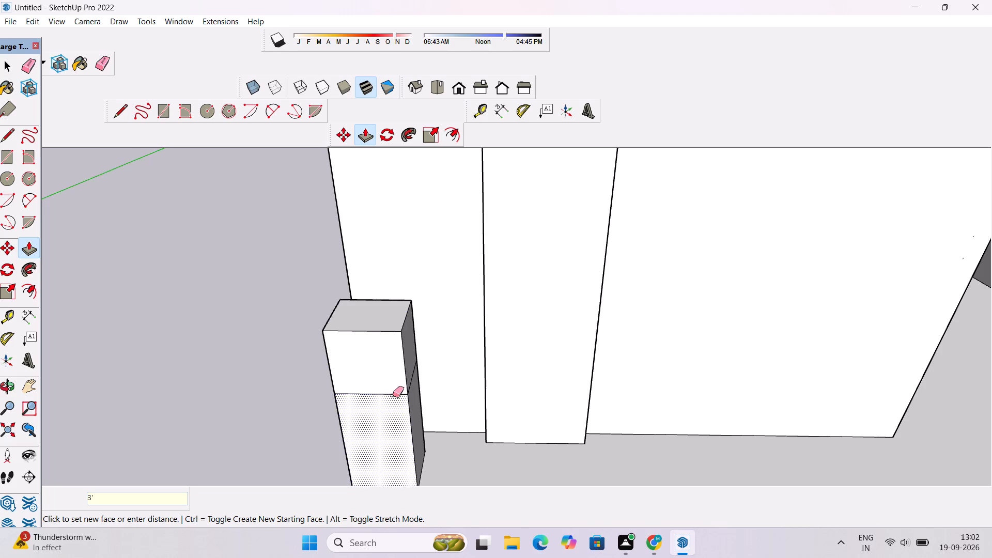
Erase the seam edges around the uncapped front-corner pillar where its 3' upper section meets the shaft.
{"action": "key", "text": "e"}
{"action": "left_click_drag", "start_coordinate": [392, 393], "coordinate": [392, 398]}
{"action": "scroll", "coordinate": [422, 382], "scroll_direction": "up", "scroll_amount": 4}
{"action": "left_click_drag", "start_coordinate": [405, 373], "coordinate": [413, 386]}
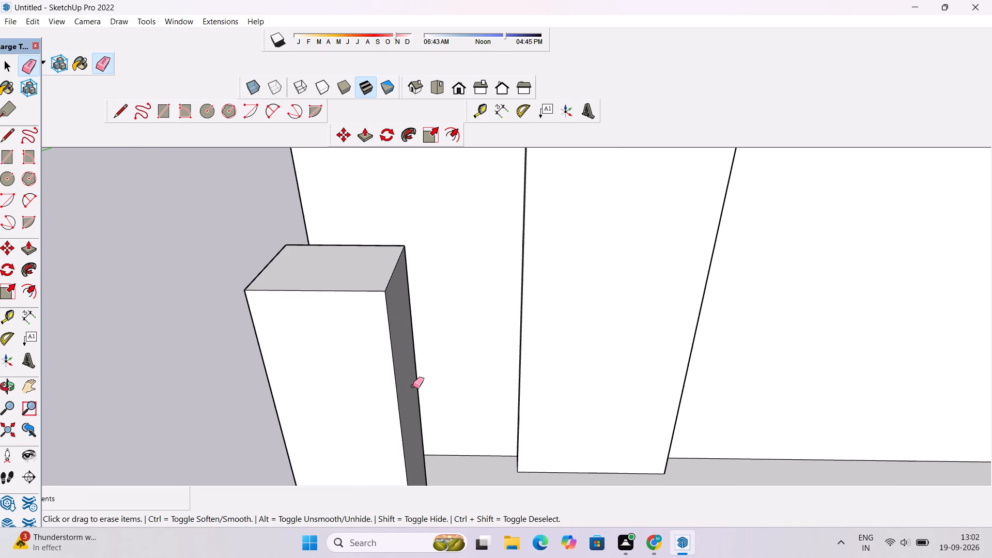
{"action": "key", "text": "o"}
{"action": "scroll", "coordinate": [333, 387], "scroll_direction": "down", "scroll_amount": 6}
{"action": "left_click_drag", "start_coordinate": [259, 398], "coordinate": [601, 338]}
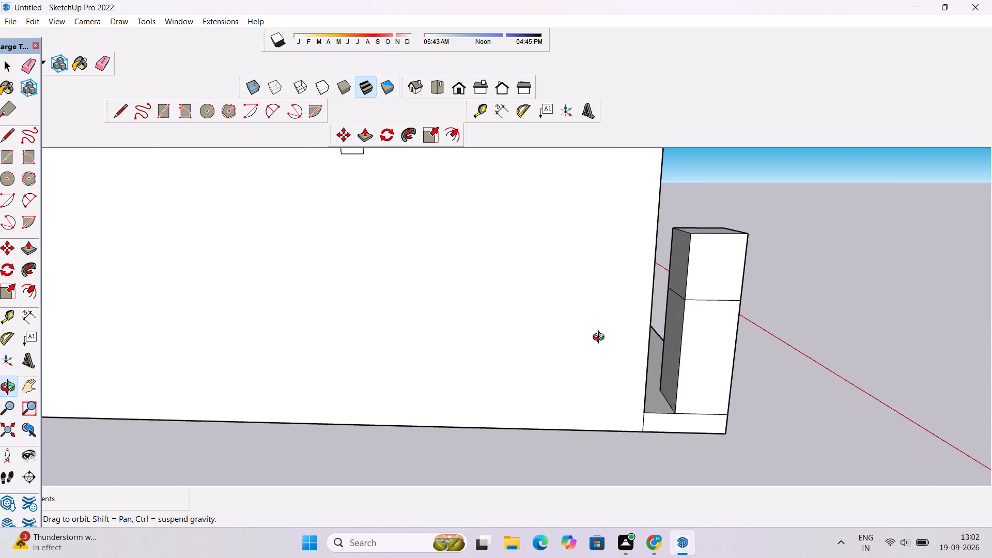
{"action": "left_click_drag", "start_coordinate": [601, 338], "coordinate": [612, 350]}
{"action": "scroll", "coordinate": [738, 284], "scroll_direction": "up", "scroll_amount": 3}
{"action": "key", "text": "e"}
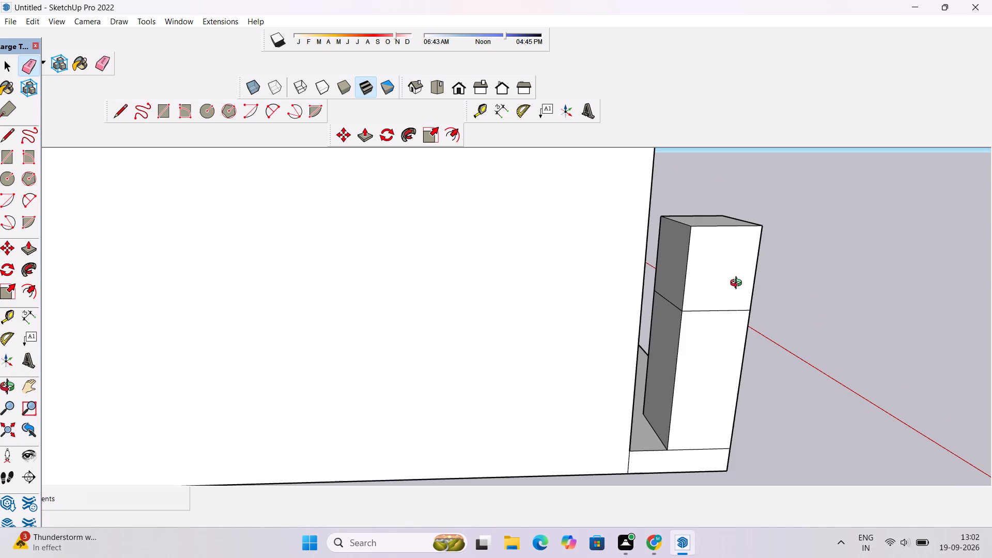
{"action": "key", "text": "e"}
{"action": "left_click_drag", "start_coordinate": [729, 292], "coordinate": [729, 312]}
{"action": "left_click_drag", "start_coordinate": [670, 287], "coordinate": [671, 306]}
Draw a rectangle about 3' wide on the base slab's front strip, between the two corner pillars beside the garage opening's wall corner.
{"action": "key", "text": "o"}
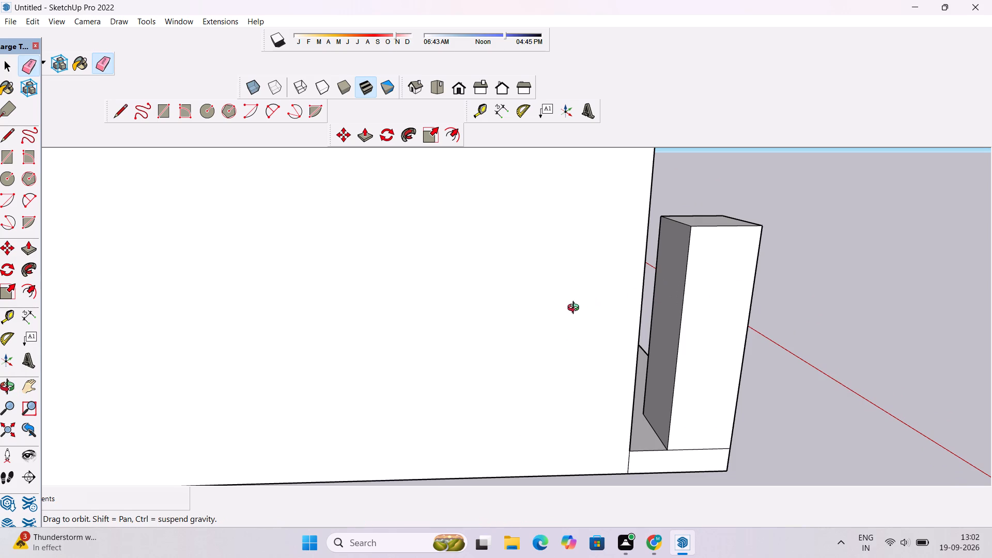
{"action": "scroll", "coordinate": [576, 309], "scroll_direction": "down", "scroll_amount": 3}
{"action": "left_click_drag", "start_coordinate": [671, 311], "coordinate": [474, 329]}
{"action": "scroll", "coordinate": [459, 331], "scroll_direction": "down", "scroll_amount": 5}
{"action": "left_click_drag", "start_coordinate": [530, 350], "coordinate": [439, 344]}
{"action": "scroll", "coordinate": [412, 333], "scroll_direction": "up", "scroll_amount": 3}
{"action": "left_click_drag", "start_coordinate": [454, 342], "coordinate": [439, 345]}
{"action": "left_click_drag", "start_coordinate": [405, 337], "coordinate": [439, 351], "text": "shift"}
{"action": "scroll", "coordinate": [439, 351], "scroll_direction": "down", "scroll_amount": 3}
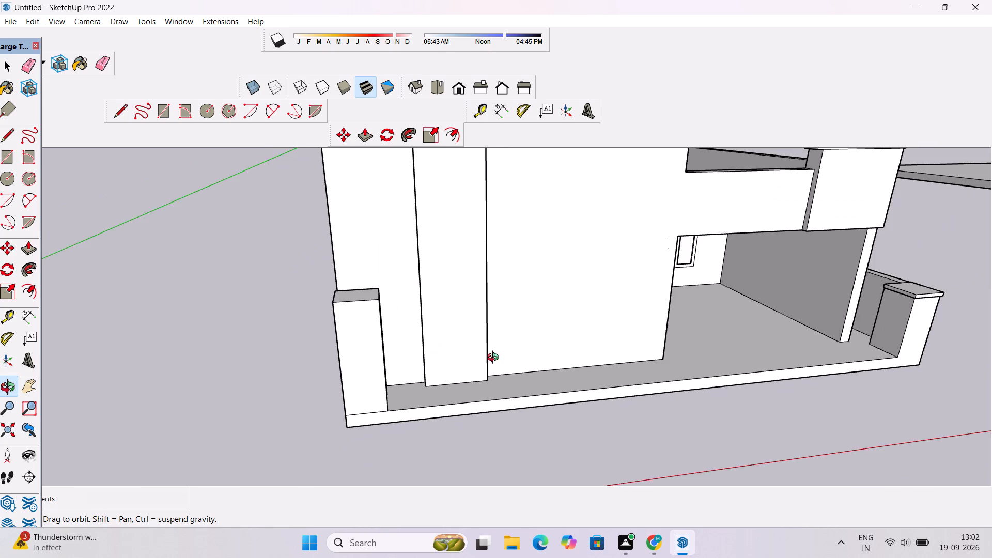
{"action": "left_click_drag", "start_coordinate": [476, 374], "coordinate": [406, 407]}
{"action": "scroll", "coordinate": [403, 409], "scroll_direction": "up", "scroll_amount": 2}
{"action": "left_click_drag", "start_coordinate": [338, 406], "coordinate": [376, 419]}
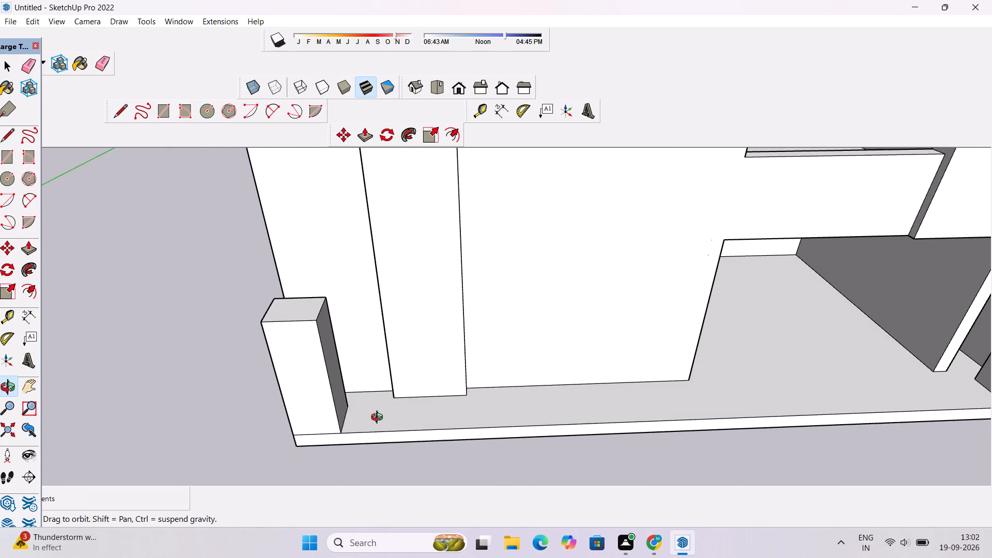
{"action": "left_click_drag", "start_coordinate": [438, 393], "coordinate": [388, 394]}
{"action": "scroll", "coordinate": [352, 399], "scroll_direction": "up", "scroll_amount": 4}
{"action": "left_click_drag", "start_coordinate": [360, 405], "coordinate": [292, 377], "text": "shift"}
{"action": "scroll", "coordinate": [290, 376], "scroll_direction": "down", "scroll_amount": 4, "text": "shift"}
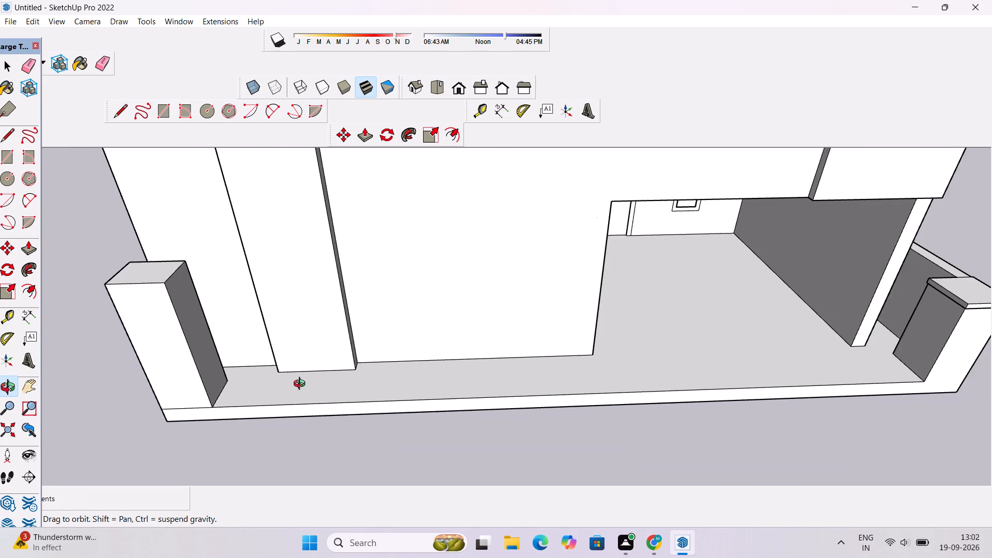
{"action": "left_click_drag", "start_coordinate": [306, 399], "coordinate": [319, 453]}
{"action": "left_click_drag", "start_coordinate": [362, 424], "coordinate": [321, 393]}
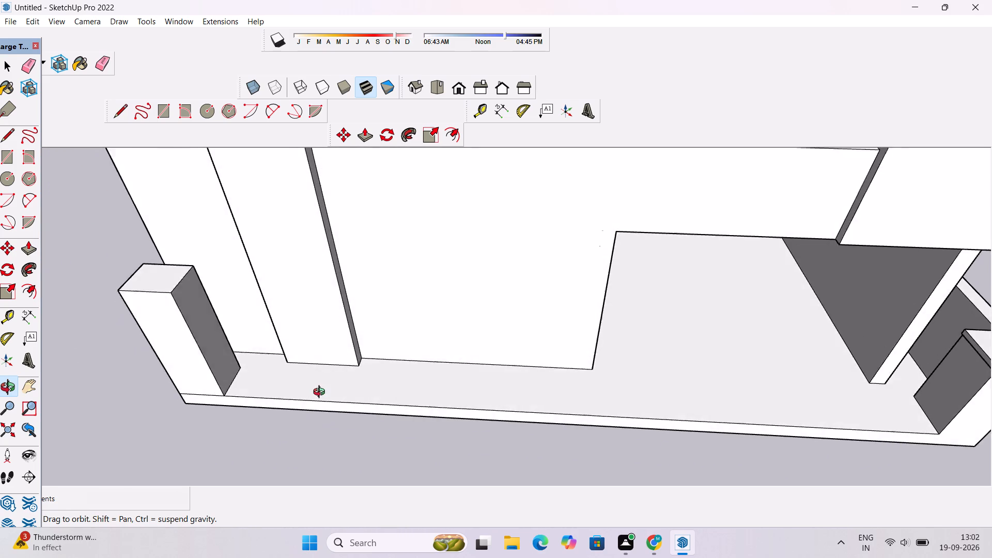
{"action": "left_click_drag", "start_coordinate": [321, 393], "coordinate": [321, 375]}
{"action": "left_click_drag", "start_coordinate": [445, 412], "coordinate": [469, 416]}
{"action": "key", "text": "r"}
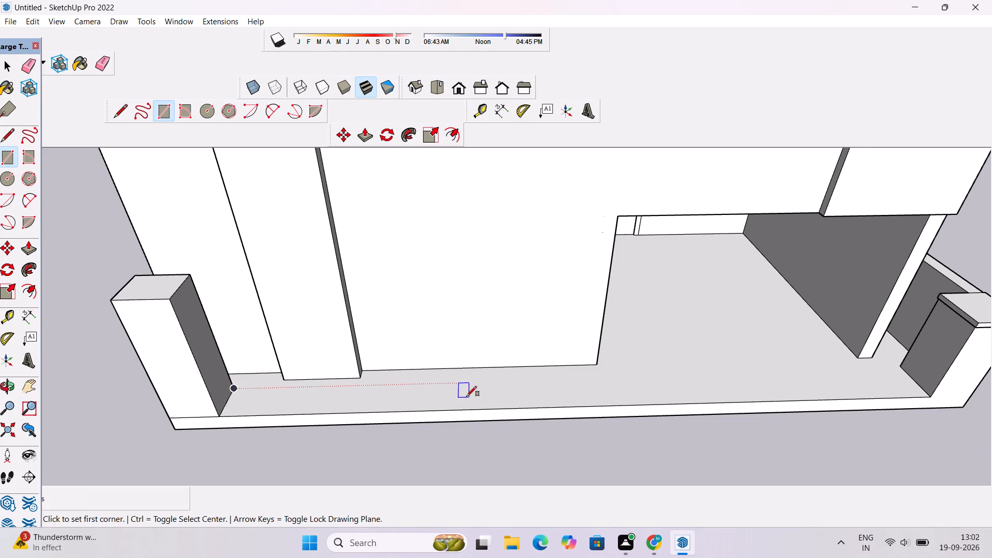
{"action": "left_click", "coordinate": [552, 379]}
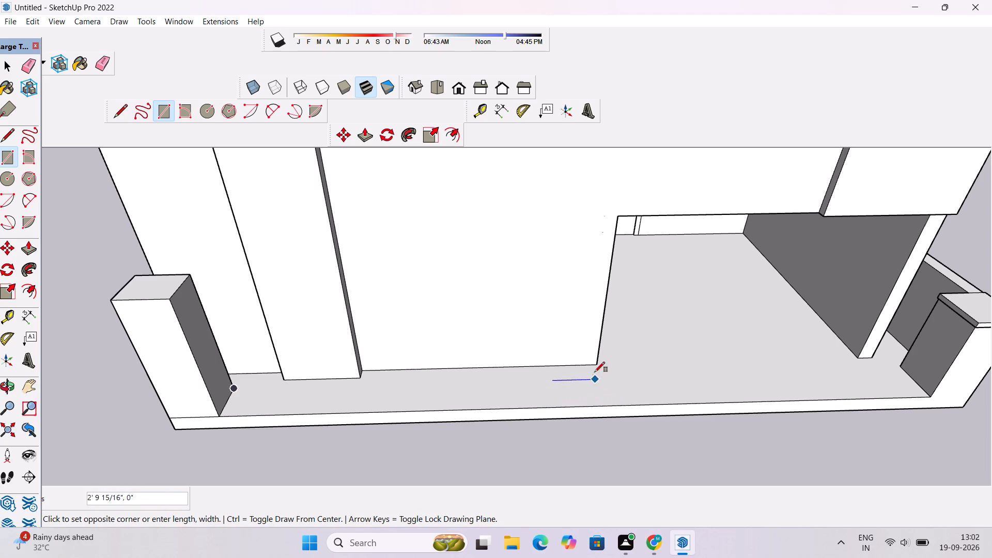
{"action": "left_click", "coordinate": [614, 403]}
Push/Pull the new rectangle upward about 8' 7", level with the top of the uncapped front-corner pillar.
{"action": "scroll", "coordinate": [328, 428], "scroll_direction": "down", "scroll_amount": 5}
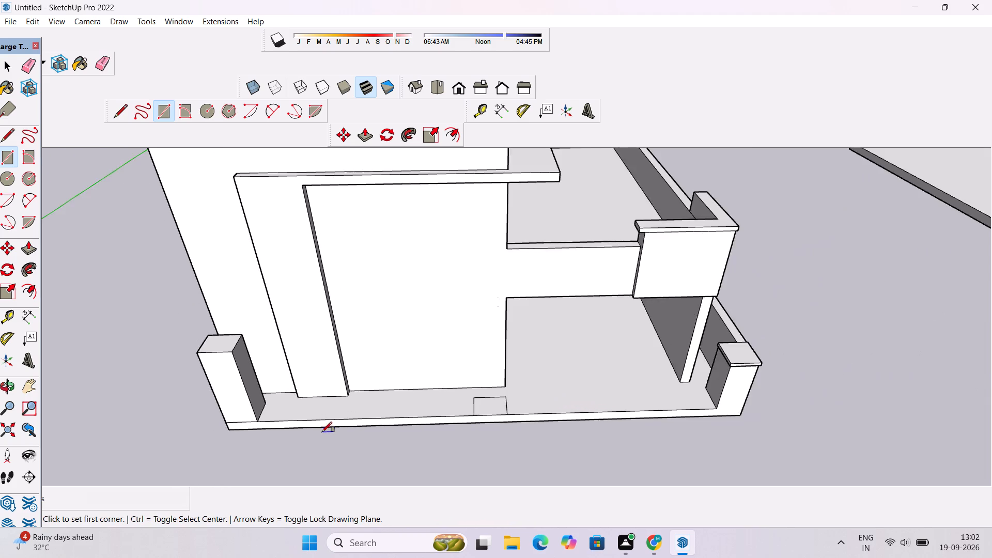
{"action": "scroll", "coordinate": [322, 432], "scroll_direction": "down", "scroll_amount": 2}
{"action": "key", "text": "space"}
{"action": "scroll", "coordinate": [556, 430], "scroll_direction": "up", "scroll_amount": 6}
{"action": "key", "text": "p"}
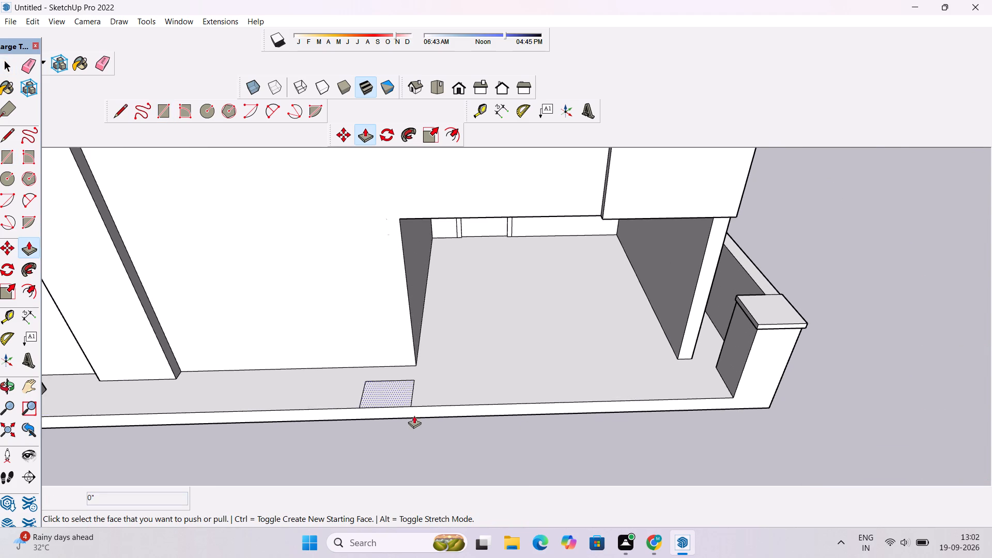
{"action": "scroll", "coordinate": [414, 415], "scroll_direction": "down", "scroll_amount": 3}
{"action": "left_click", "coordinate": [389, 392]}
{"action": "scroll", "coordinate": [382, 378], "scroll_direction": "down", "scroll_amount": 2}
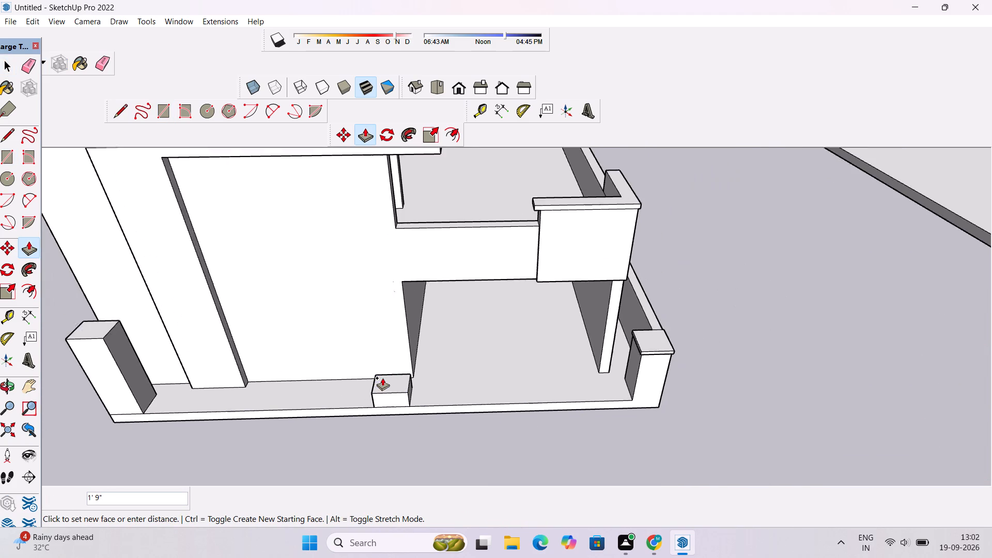
{"action": "scroll", "coordinate": [382, 378], "scroll_direction": "down", "scroll_amount": 4}
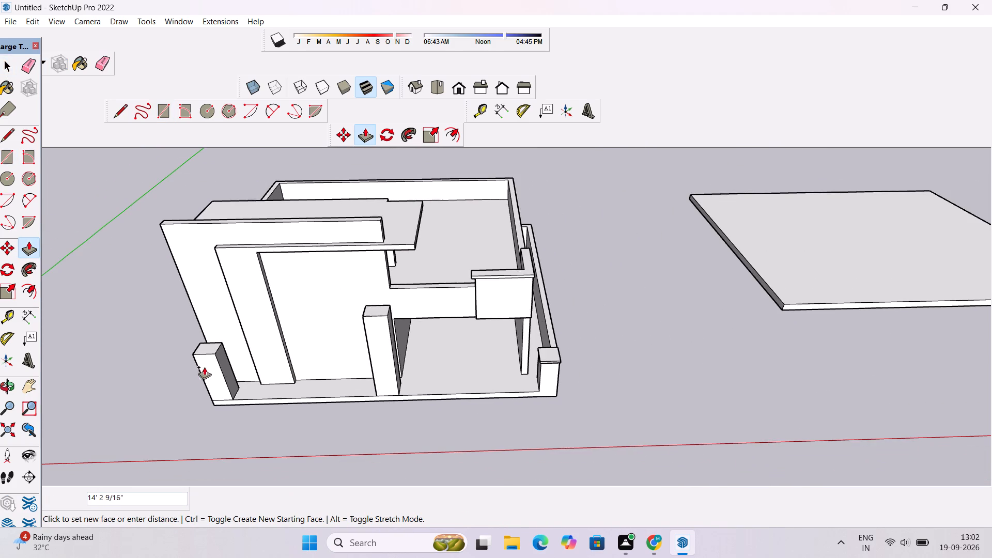
{"action": "scroll", "coordinate": [211, 353], "scroll_direction": "up", "scroll_amount": 4}
{"action": "left_click", "coordinate": [211, 353]}
Place a guide 1.5" below the top edge on the front face of the uncapped corner pillar.
{"action": "scroll", "coordinate": [274, 352], "scroll_direction": "down", "scroll_amount": 2}
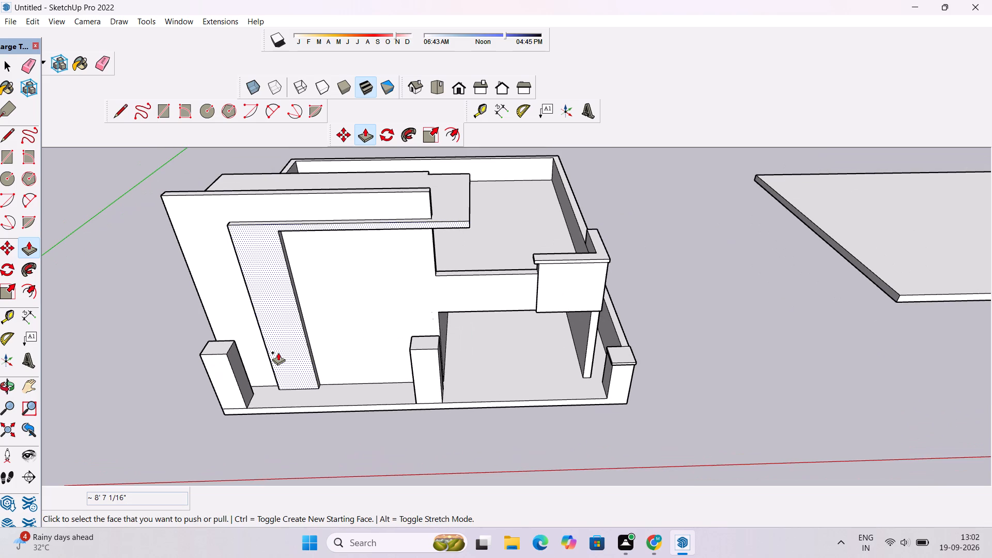
{"action": "key", "text": "o"}
{"action": "left_click_drag", "start_coordinate": [264, 443], "coordinate": [250, 361]}
{"action": "scroll", "coordinate": [250, 358], "scroll_direction": "down", "scroll_amount": 4}
{"action": "left_click_drag", "start_coordinate": [250, 358], "coordinate": [258, 395], "text": "shift"}
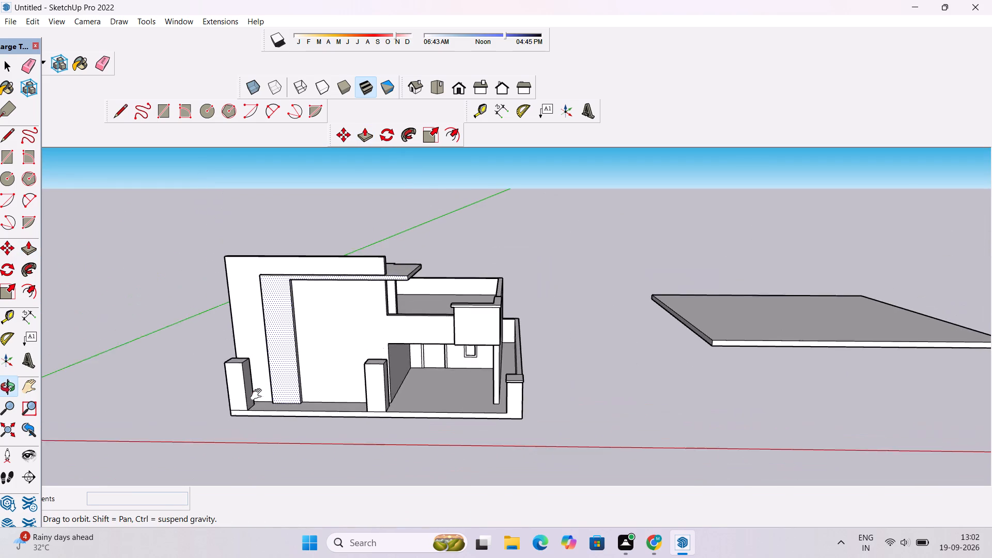
{"action": "left_click_drag", "start_coordinate": [258, 395], "coordinate": [260, 397], "text": "shift"}
{"action": "scroll", "coordinate": [277, 408], "scroll_direction": "up", "scroll_amount": 3}
{"action": "left_click_drag", "start_coordinate": [268, 408], "coordinate": [340, 426], "text": "shift"}
{"action": "scroll", "coordinate": [303, 387], "scroll_direction": "up", "scroll_amount": 8}
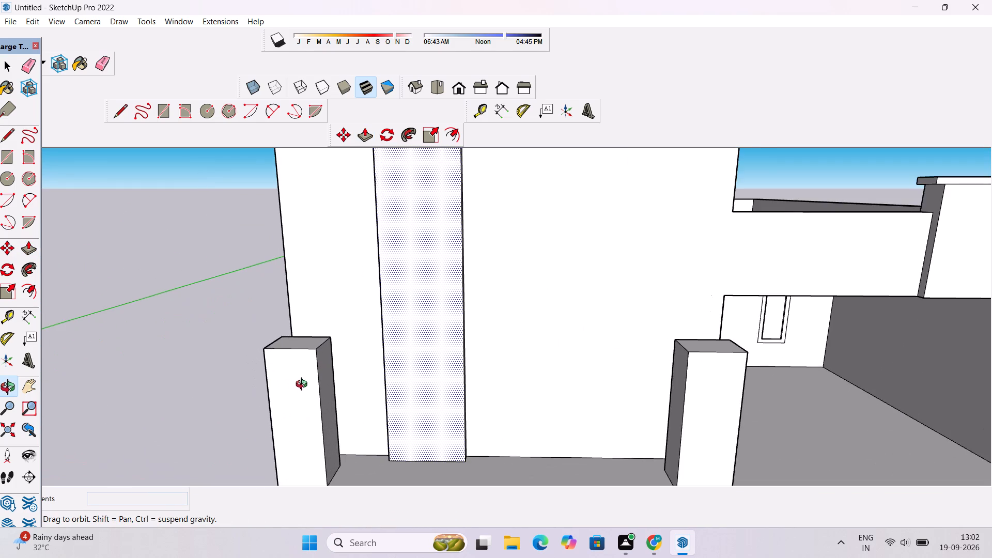
{"action": "scroll", "coordinate": [297, 361], "scroll_direction": "up", "scroll_amount": 2}
{"action": "left_click_drag", "start_coordinate": [299, 363], "coordinate": [346, 397], "text": "shift"}
{"action": "scroll", "coordinate": [347, 397], "scroll_direction": "down", "scroll_amount": 3}
{"action": "left_click_drag", "start_coordinate": [354, 404], "coordinate": [361, 417]}
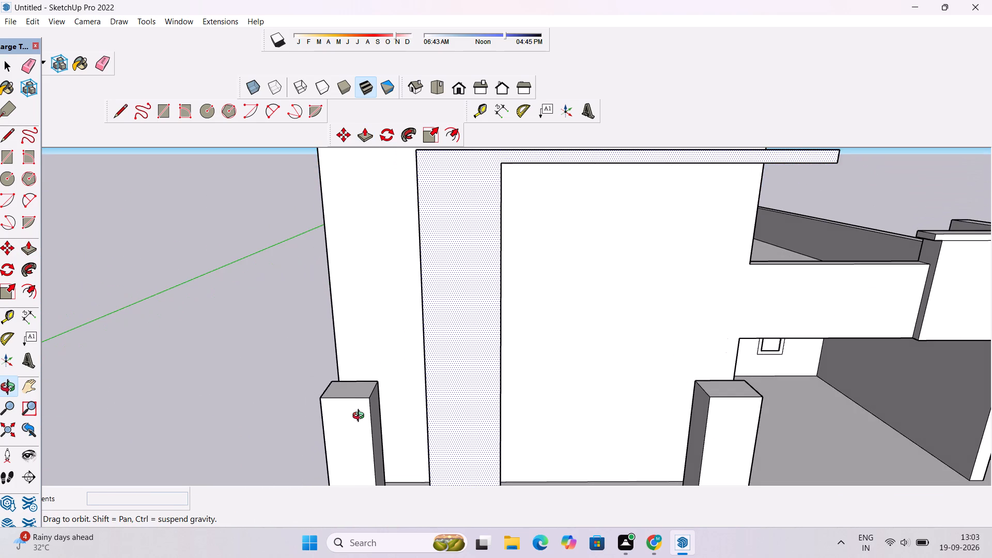
{"action": "scroll", "coordinate": [361, 417], "scroll_direction": "up", "scroll_amount": 5}
{"action": "left_click_drag", "start_coordinate": [361, 417], "coordinate": [342, 384]}
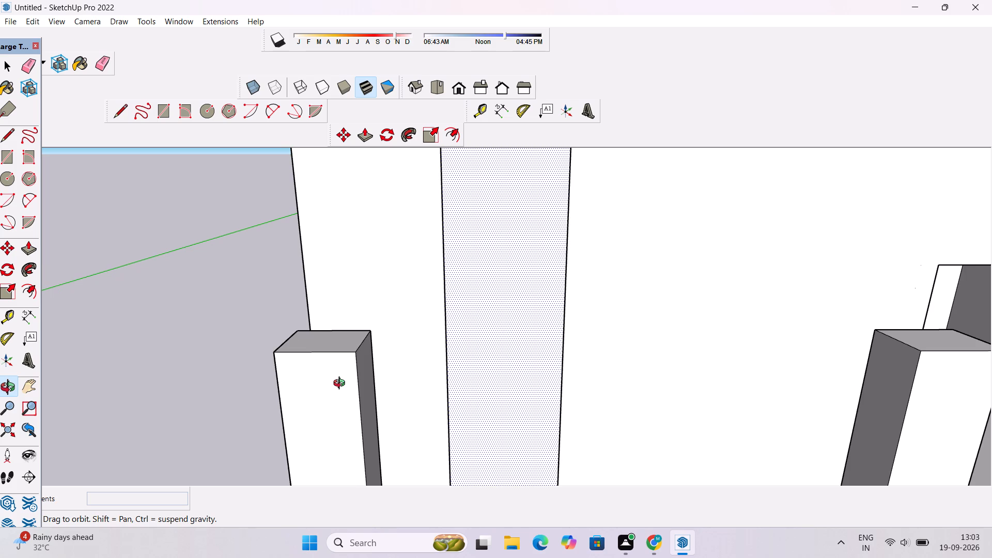
{"action": "scroll", "coordinate": [342, 384], "scroll_direction": "up", "scroll_amount": 2}
{"action": "key", "text": "t"}
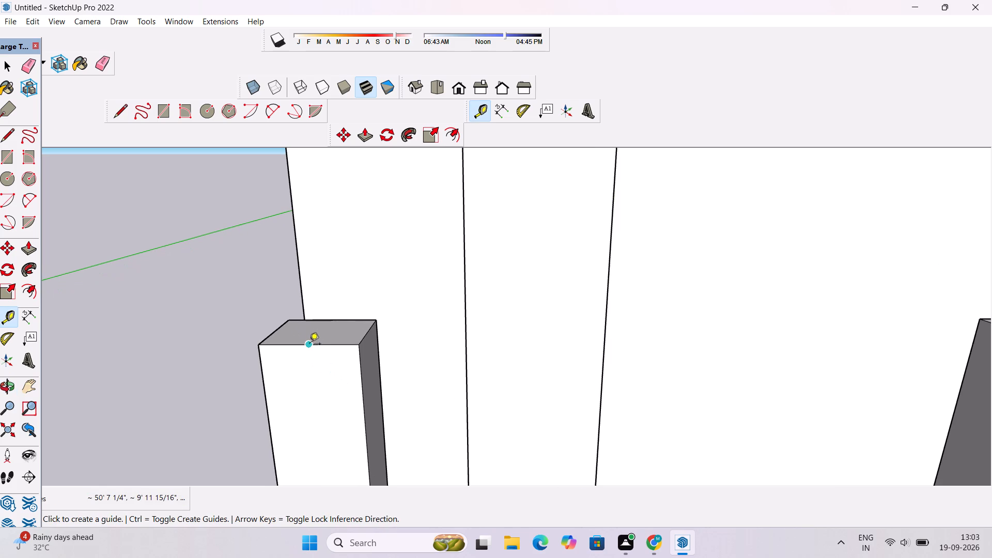
{"action": "left_click", "coordinate": [310, 347]}
{"action": "type", "text": "1.5\""}
{"action": "key", "text": "Return"}
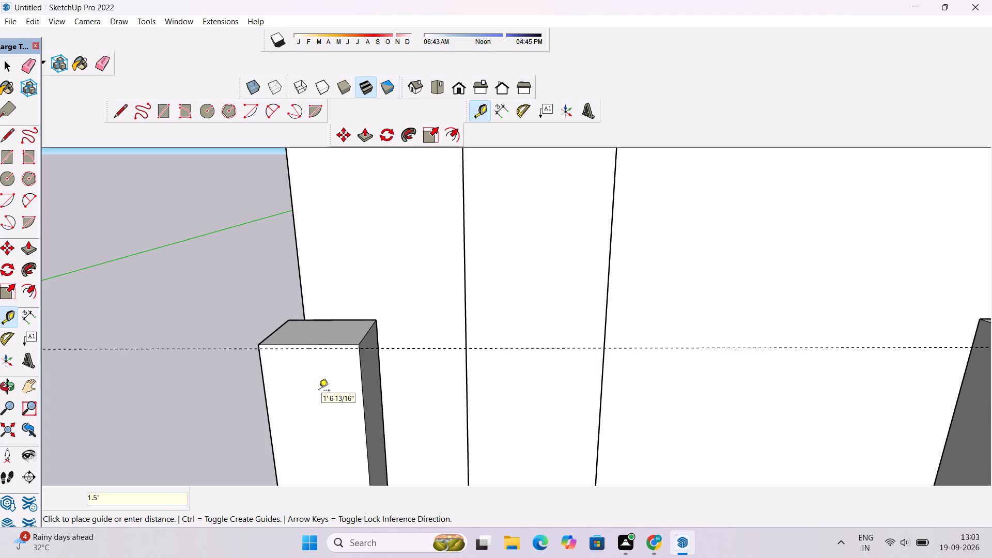
Place a guide 1.5" below the top edge on the corner pillar's side face towards the middle pillar.
{"action": "scroll", "coordinate": [400, 346], "scroll_direction": "up", "scroll_amount": 5}
{"action": "scroll", "coordinate": [364, 321], "scroll_direction": "up", "scroll_amount": 4}
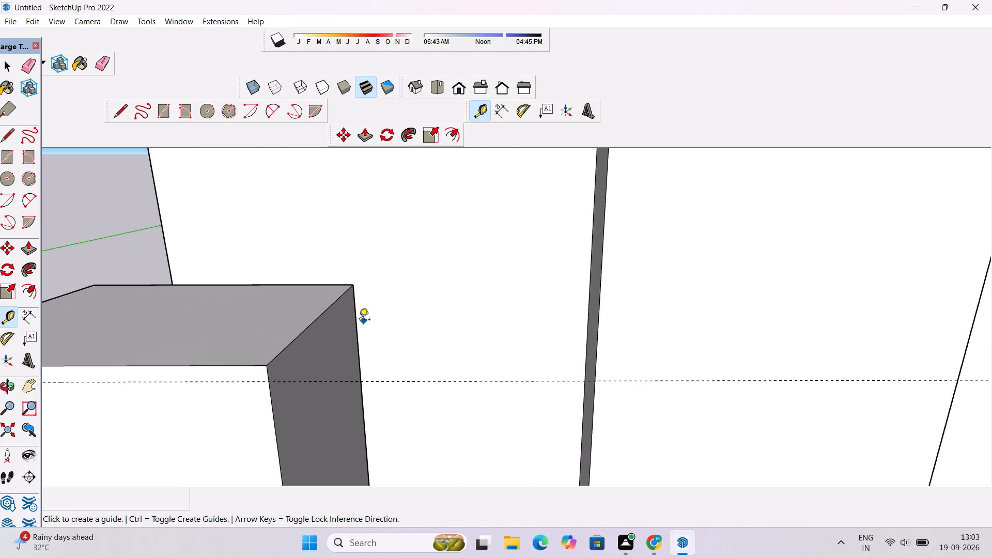
{"action": "left_click", "coordinate": [321, 315]}
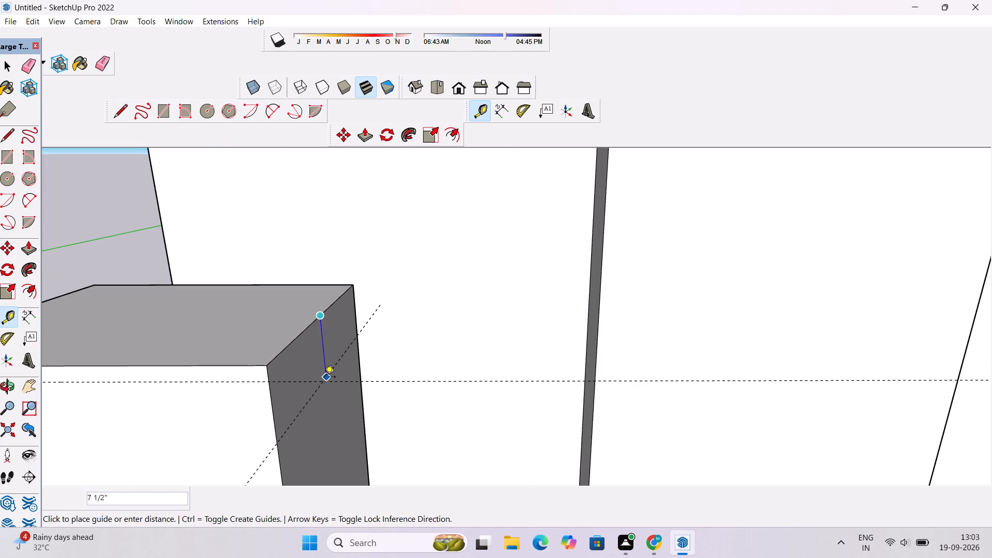
{"action": "type", "text": "1.5\""}
{"action": "key", "text": "Return"}
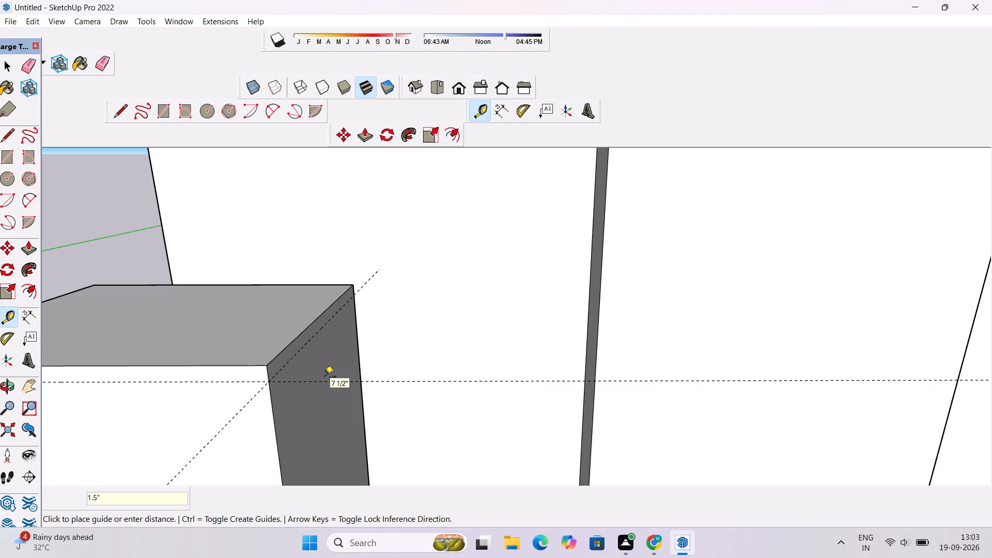
Place a guide 1.5" below the top edge on the corner pillar's outer side face.
{"action": "scroll", "coordinate": [371, 367], "scroll_direction": "down", "scroll_amount": 7}
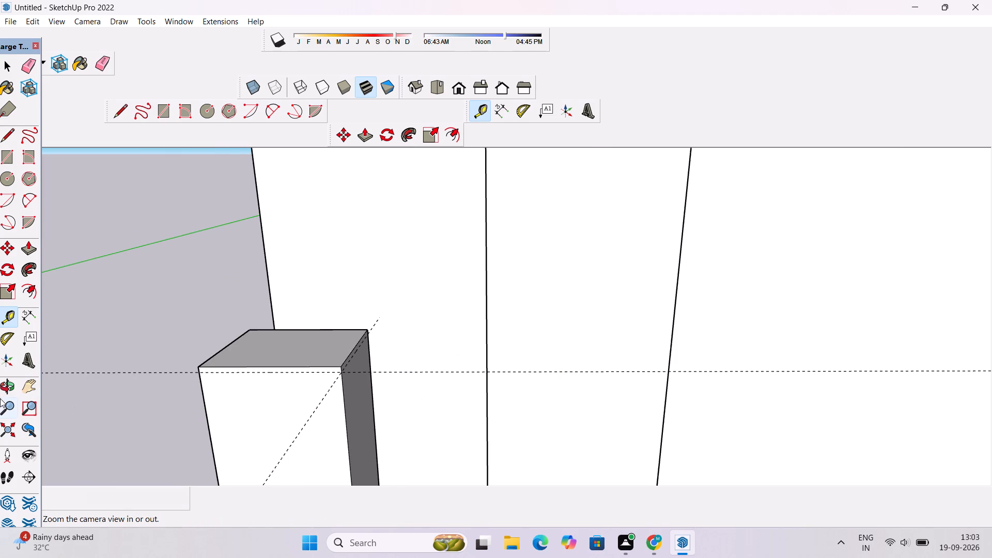
{"action": "left_click", "coordinate": [9, 389]}
{"action": "left_click_drag", "start_coordinate": [157, 358], "coordinate": [340, 354]}
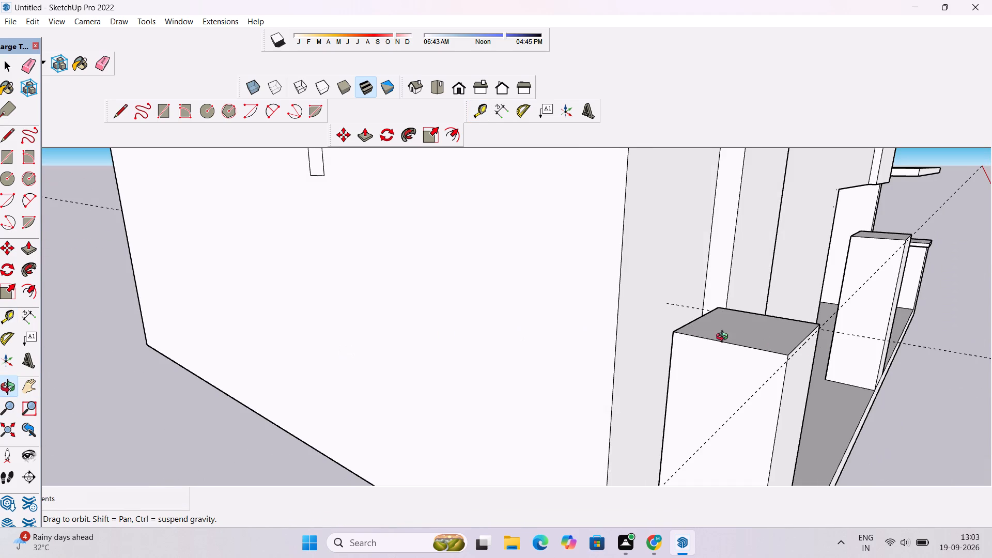
{"action": "scroll", "coordinate": [692, 338], "scroll_direction": "down", "scroll_amount": 4}
{"action": "left_click_drag", "start_coordinate": [663, 379], "coordinate": [747, 378]}
{"action": "scroll", "coordinate": [910, 269], "scroll_direction": "up", "scroll_amount": 4}
{"action": "scroll", "coordinate": [887, 263], "scroll_direction": "down", "scroll_amount": 2}
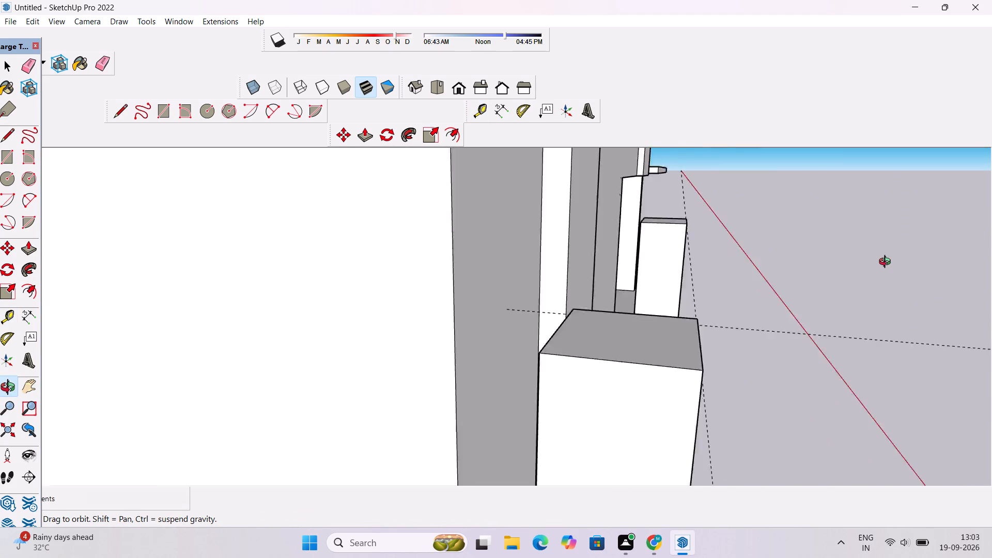
{"action": "scroll", "coordinate": [887, 263], "scroll_direction": "down", "scroll_amount": 2}
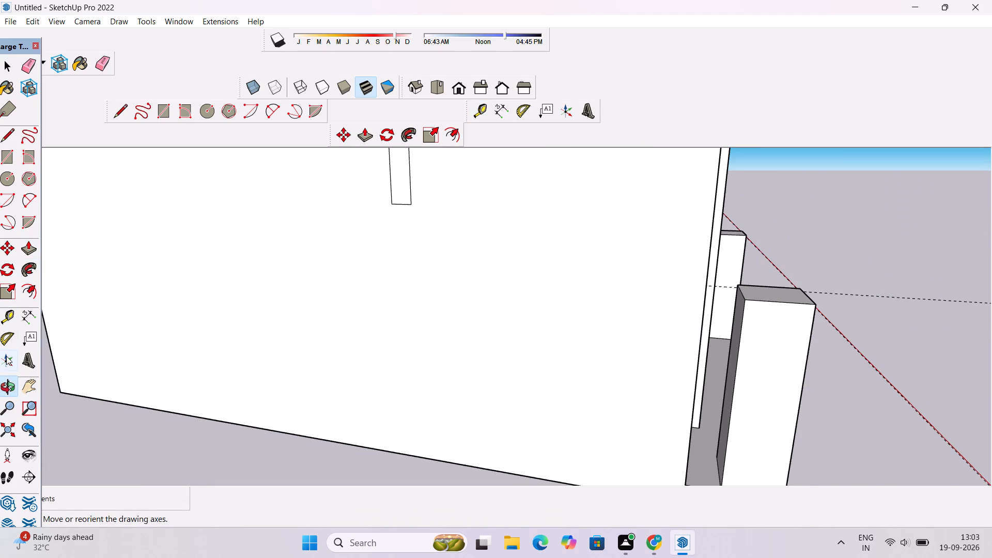
{"action": "left_click", "coordinate": [8, 316]}
{"action": "scroll", "coordinate": [0, 307], "scroll_direction": "down", "scroll_amount": 2}
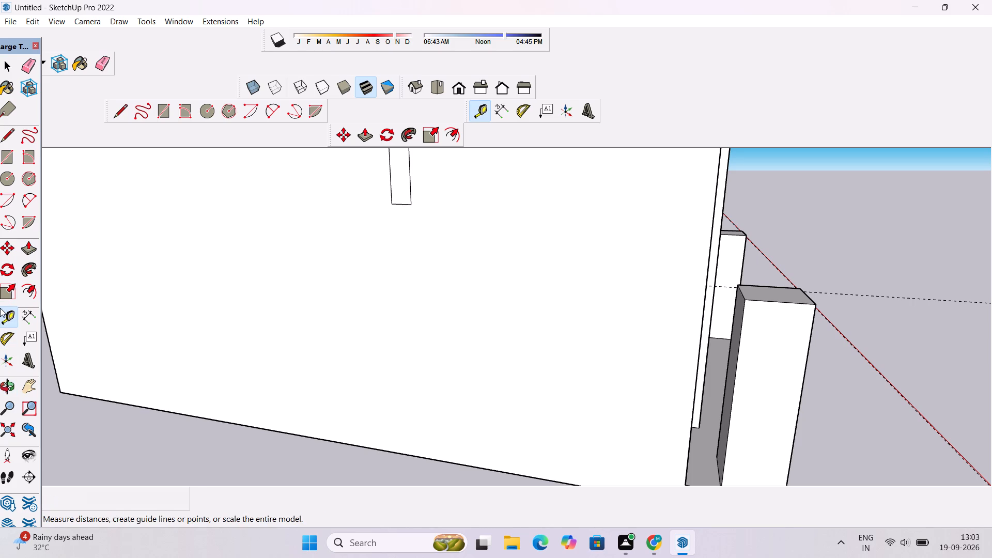
{"action": "scroll", "coordinate": [0, 308], "scroll_direction": "down", "scroll_amount": 3}
{"action": "scroll", "coordinate": [95, 313], "scroll_direction": "down", "scroll_amount": 5}
{"action": "scroll", "coordinate": [509, 317], "scroll_direction": "up", "scroll_amount": 3}
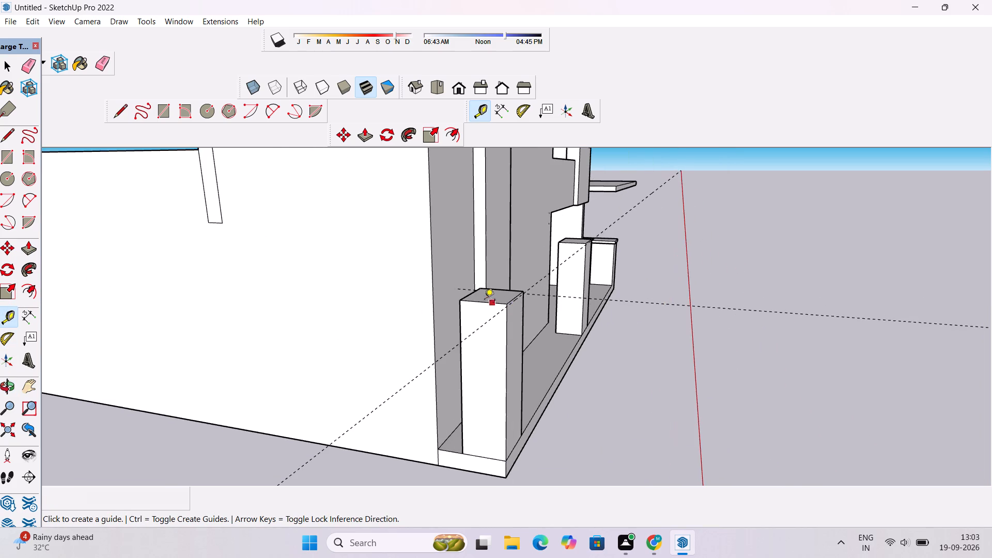
{"action": "scroll", "coordinate": [477, 296], "scroll_direction": "up", "scroll_amount": 6}
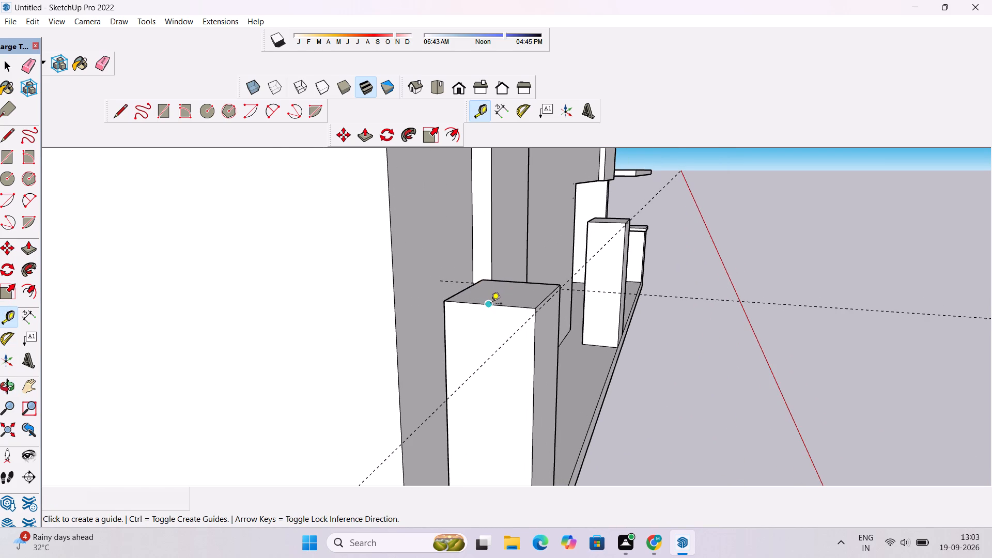
{"action": "left_click", "coordinate": [489, 306]}
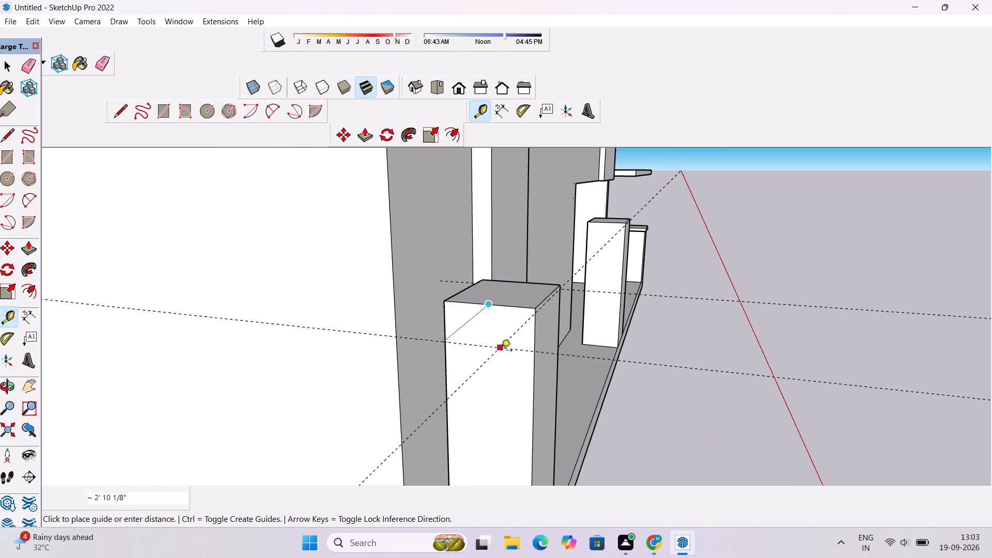
{"action": "type", "text": "1.5\""}
{"action": "key", "text": "Return"}
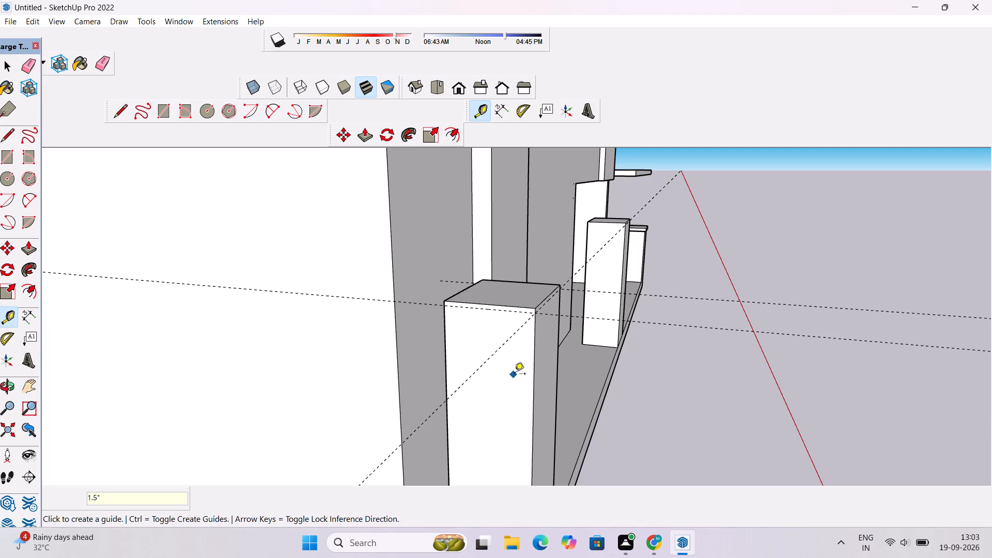
{"action": "scroll", "coordinate": [275, 407], "scroll_direction": "down", "scroll_amount": 1}
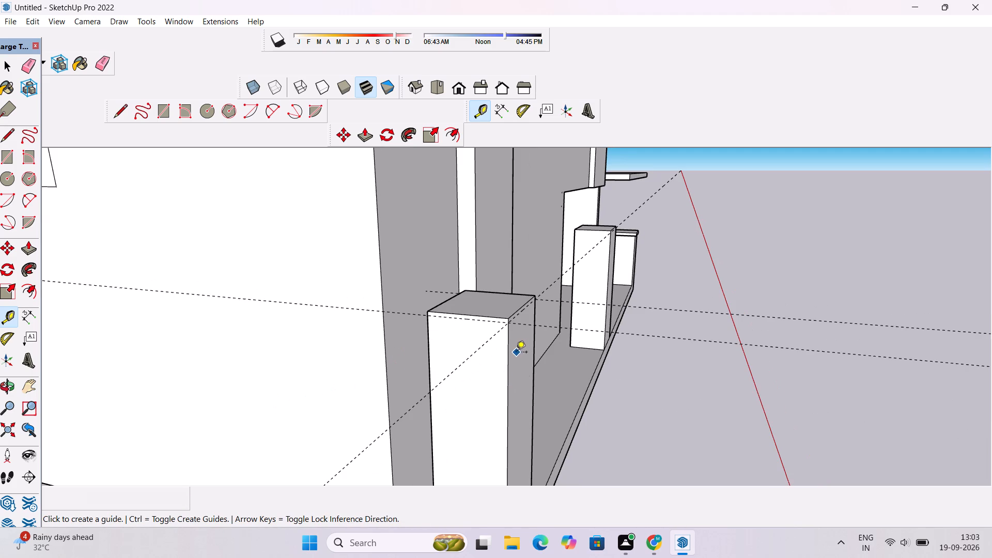
Draw edges along the guides on the uncapped corner pillar's outer side face, about 2' 5 11/16", and front face, about 2' 11 13/16".
{"action": "key", "text": "l"}
{"action": "scroll", "coordinate": [464, 341], "scroll_direction": "up", "scroll_amount": 3}
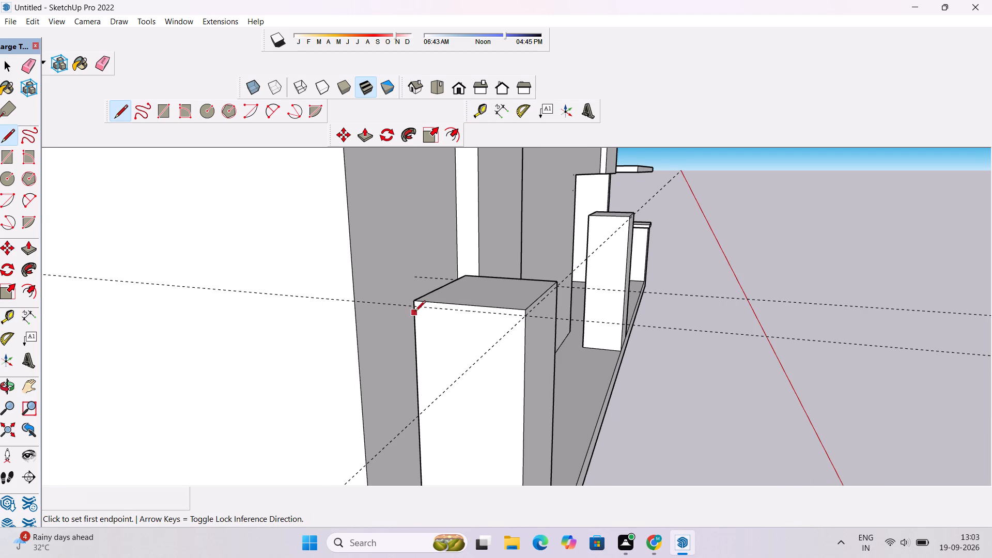
{"action": "scroll", "coordinate": [410, 314], "scroll_direction": "up", "scroll_amount": 4}
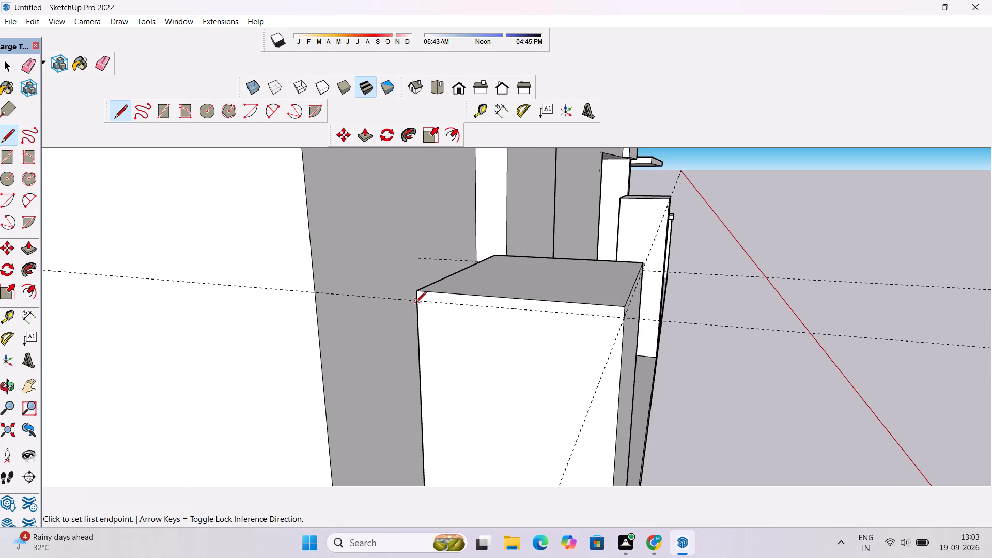
{"action": "left_click", "coordinate": [416, 303]}
{"action": "scroll", "coordinate": [325, 324], "scroll_direction": "down", "scroll_amount": 4}
{"action": "scroll", "coordinate": [506, 331], "scroll_direction": "up", "scroll_amount": 2}
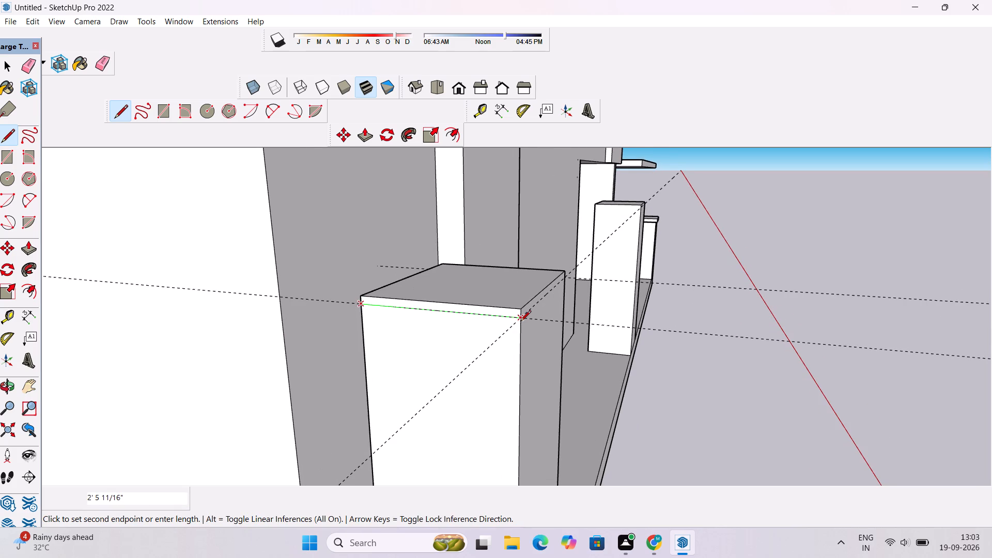
{"action": "left_click", "coordinate": [520, 319]}
{"action": "scroll", "coordinate": [577, 283], "scroll_direction": "up", "scroll_amount": 4}
{"action": "scroll", "coordinate": [575, 282], "scroll_direction": "down", "scroll_amount": 3}
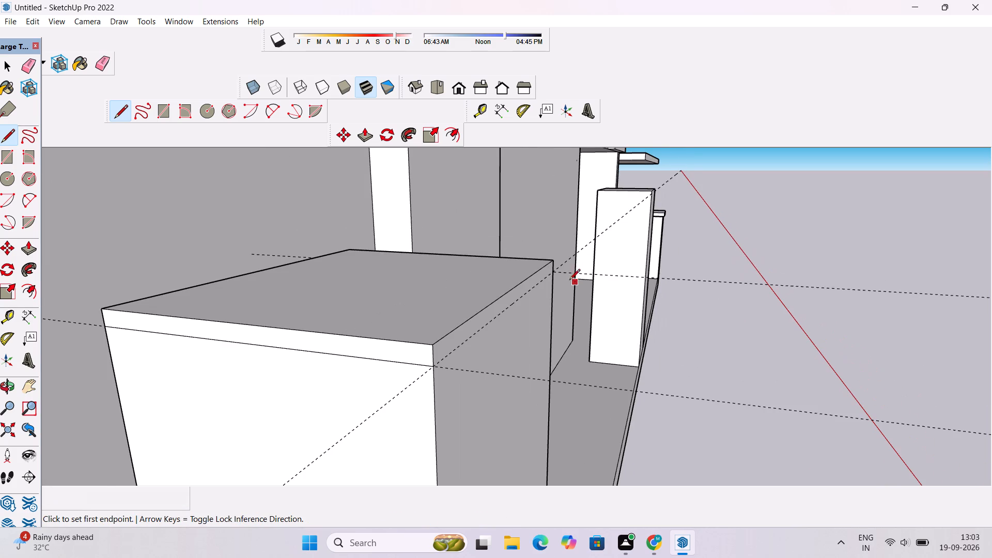
{"action": "left_click", "coordinate": [554, 273]}
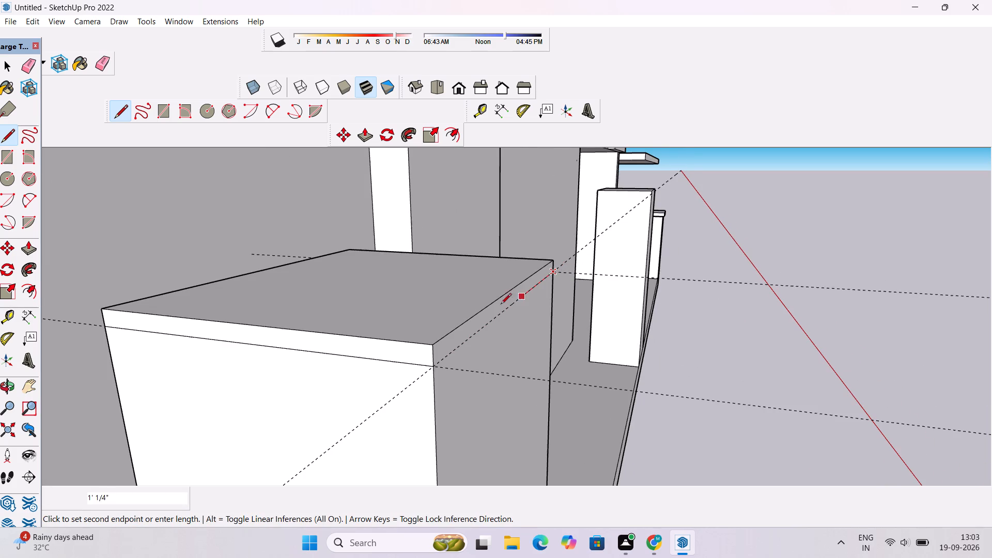
{"action": "left_click", "coordinate": [432, 368]}
Draw an edge about 2' 5 11/16" long along the guide on the corner pillar's side face towards the middle pillar.
{"action": "key", "text": "o"}
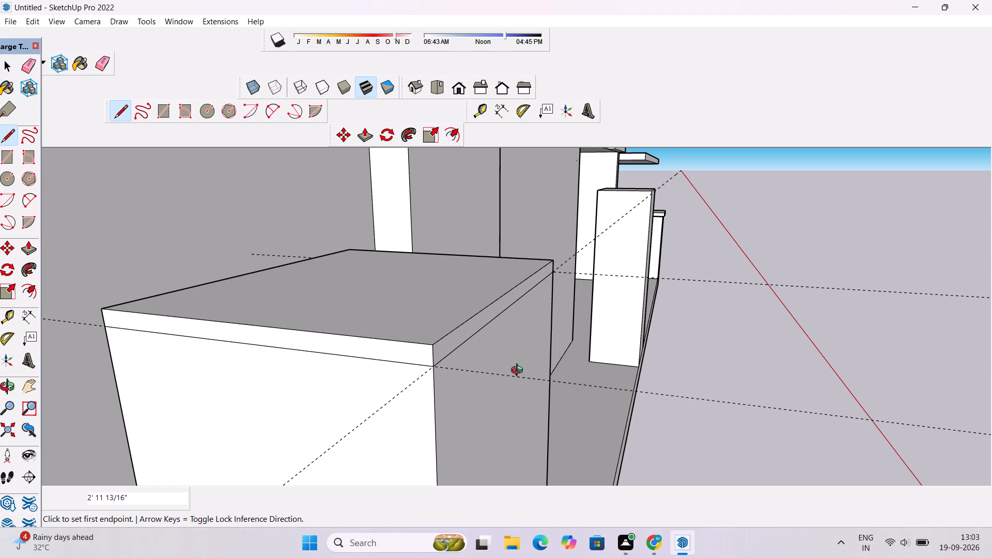
{"action": "left_click_drag", "start_coordinate": [519, 371], "coordinate": [255, 428]}
{"action": "scroll", "coordinate": [260, 426], "scroll_direction": "down", "scroll_amount": 3}
{"action": "left_click_drag", "start_coordinate": [470, 408], "coordinate": [372, 428], "text": "shift"}
{"action": "scroll", "coordinate": [372, 428], "scroll_direction": "up", "scroll_amount": 2}
{"action": "left_click_drag", "start_coordinate": [393, 428], "coordinate": [338, 438]}
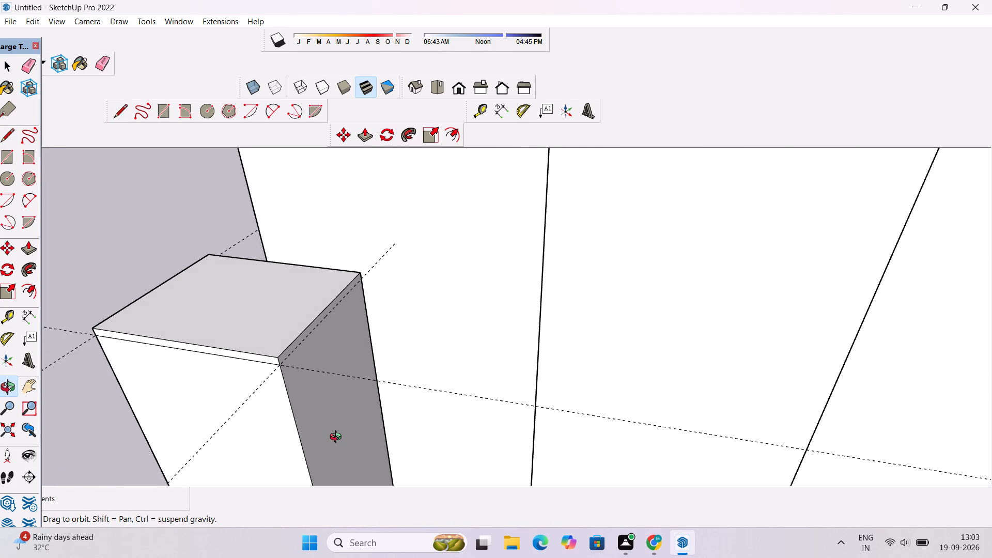
{"action": "left_click_drag", "start_coordinate": [338, 438], "coordinate": [337, 438]}
{"action": "left_click", "coordinate": [302, 417], "text": "shift"}
{"action": "scroll", "coordinate": [306, 420], "scroll_direction": "up", "scroll_amount": 1}
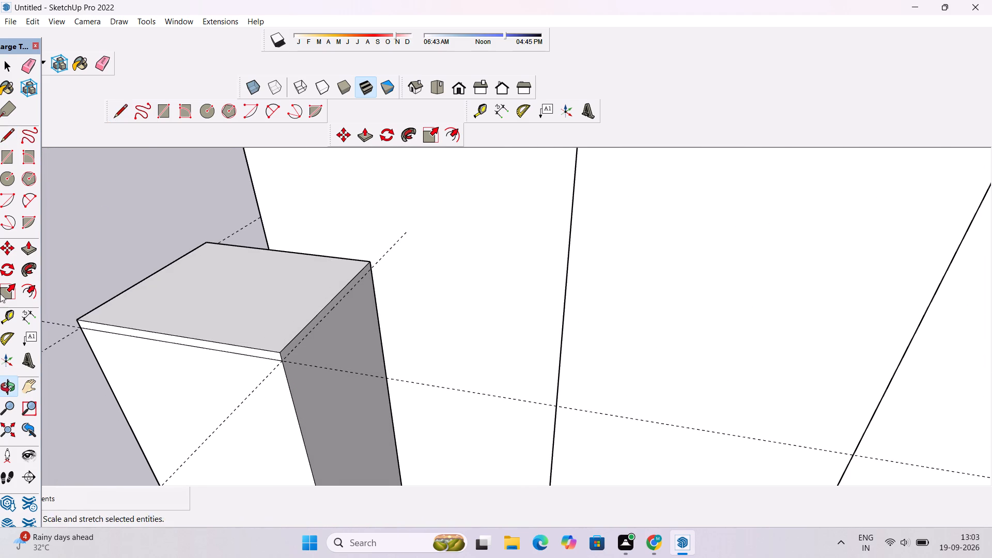
{"action": "left_click", "coordinate": [122, 114]}
{"action": "left_click", "coordinate": [282, 361]}
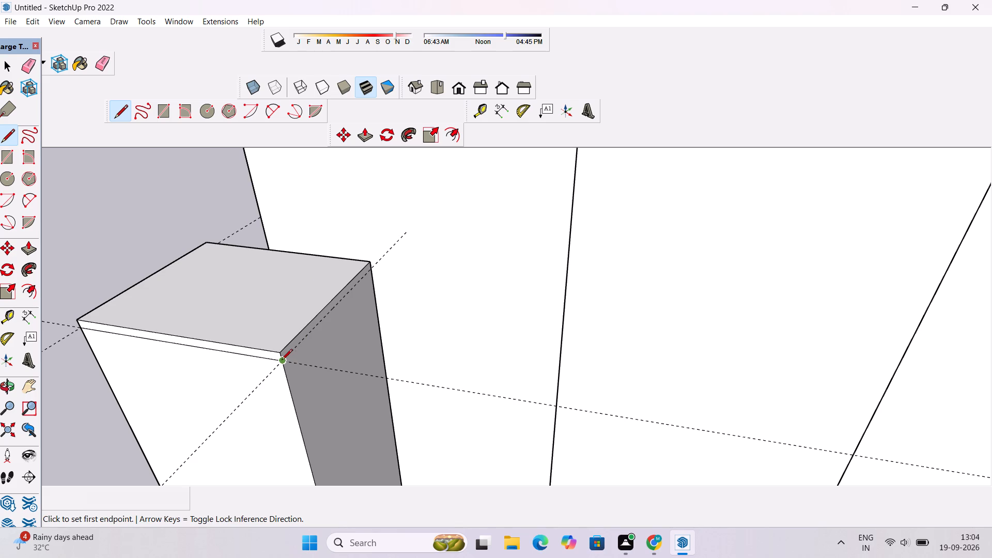
{"action": "left_click", "coordinate": [375, 270]}
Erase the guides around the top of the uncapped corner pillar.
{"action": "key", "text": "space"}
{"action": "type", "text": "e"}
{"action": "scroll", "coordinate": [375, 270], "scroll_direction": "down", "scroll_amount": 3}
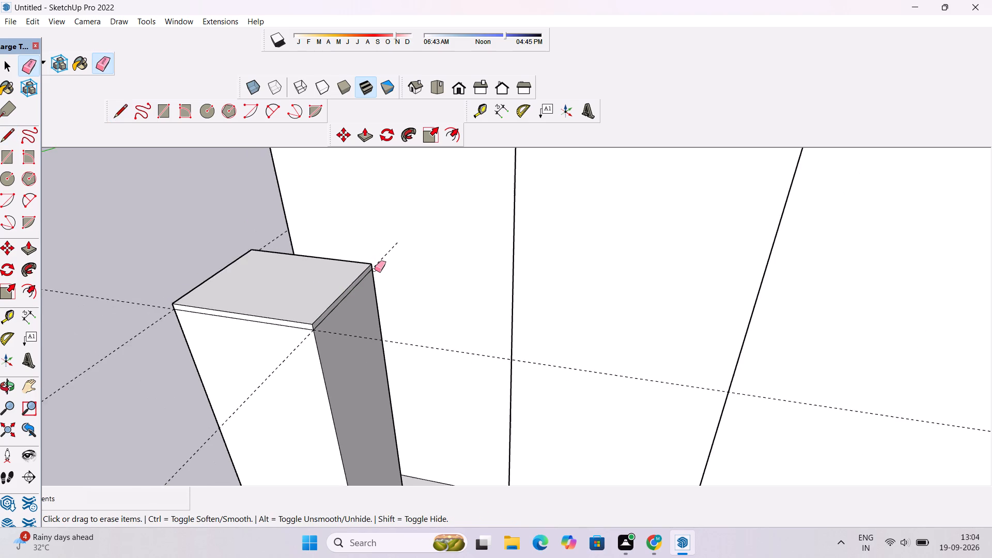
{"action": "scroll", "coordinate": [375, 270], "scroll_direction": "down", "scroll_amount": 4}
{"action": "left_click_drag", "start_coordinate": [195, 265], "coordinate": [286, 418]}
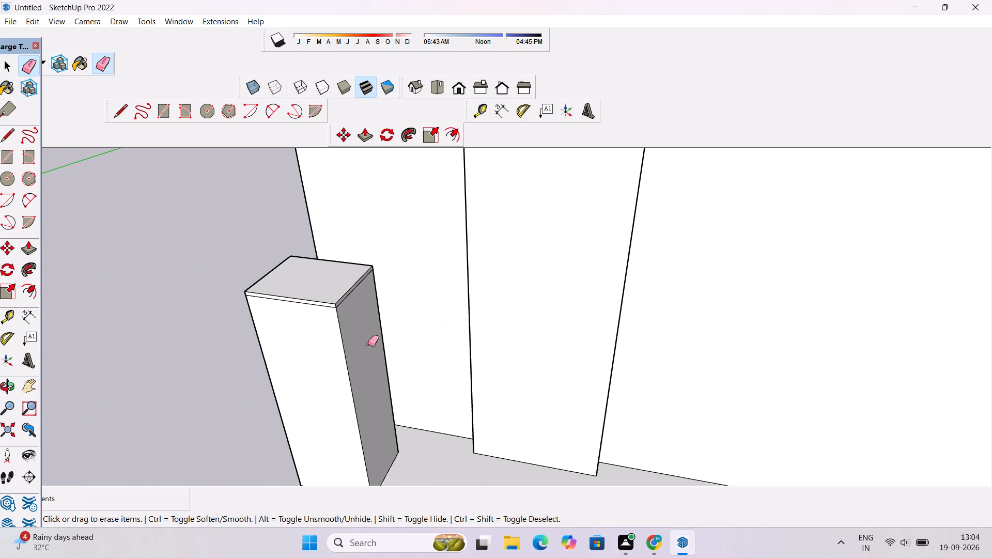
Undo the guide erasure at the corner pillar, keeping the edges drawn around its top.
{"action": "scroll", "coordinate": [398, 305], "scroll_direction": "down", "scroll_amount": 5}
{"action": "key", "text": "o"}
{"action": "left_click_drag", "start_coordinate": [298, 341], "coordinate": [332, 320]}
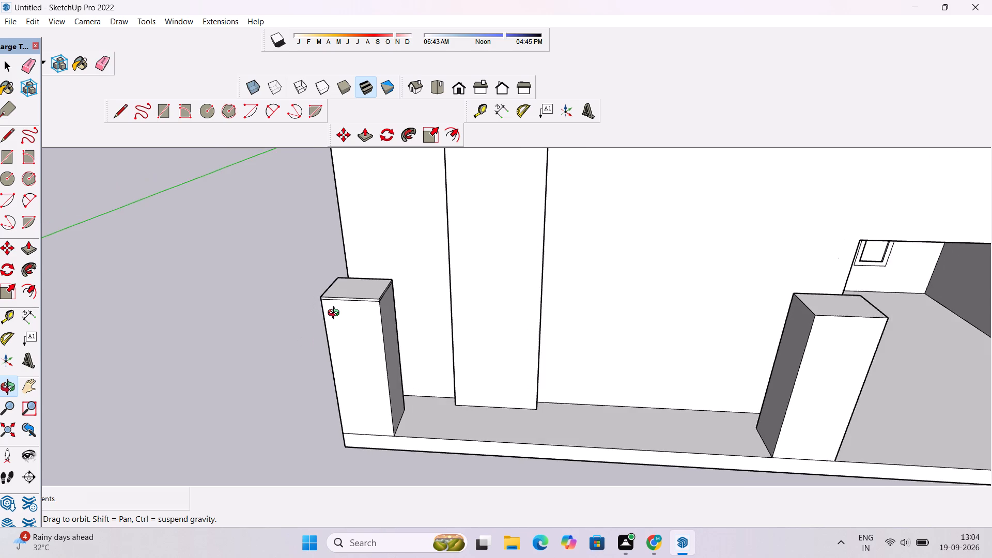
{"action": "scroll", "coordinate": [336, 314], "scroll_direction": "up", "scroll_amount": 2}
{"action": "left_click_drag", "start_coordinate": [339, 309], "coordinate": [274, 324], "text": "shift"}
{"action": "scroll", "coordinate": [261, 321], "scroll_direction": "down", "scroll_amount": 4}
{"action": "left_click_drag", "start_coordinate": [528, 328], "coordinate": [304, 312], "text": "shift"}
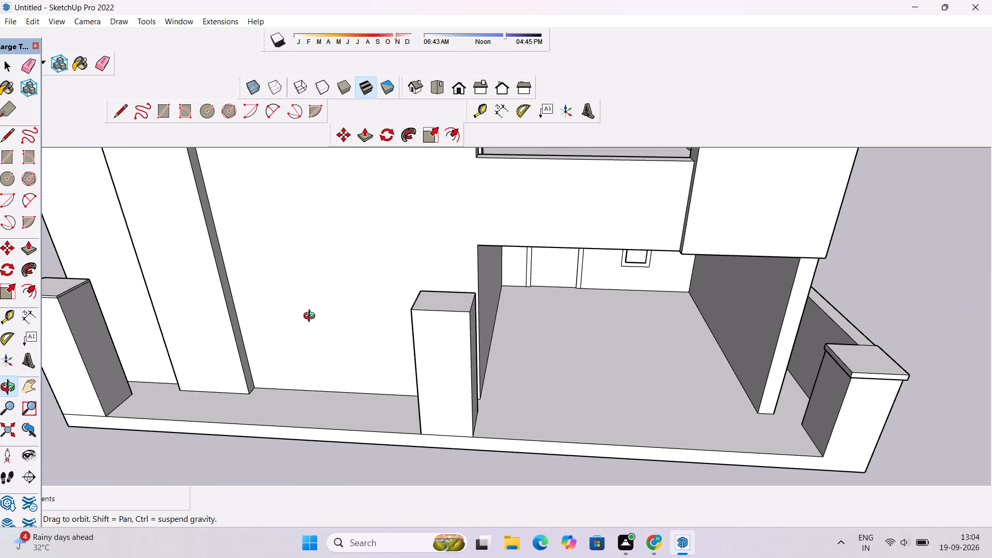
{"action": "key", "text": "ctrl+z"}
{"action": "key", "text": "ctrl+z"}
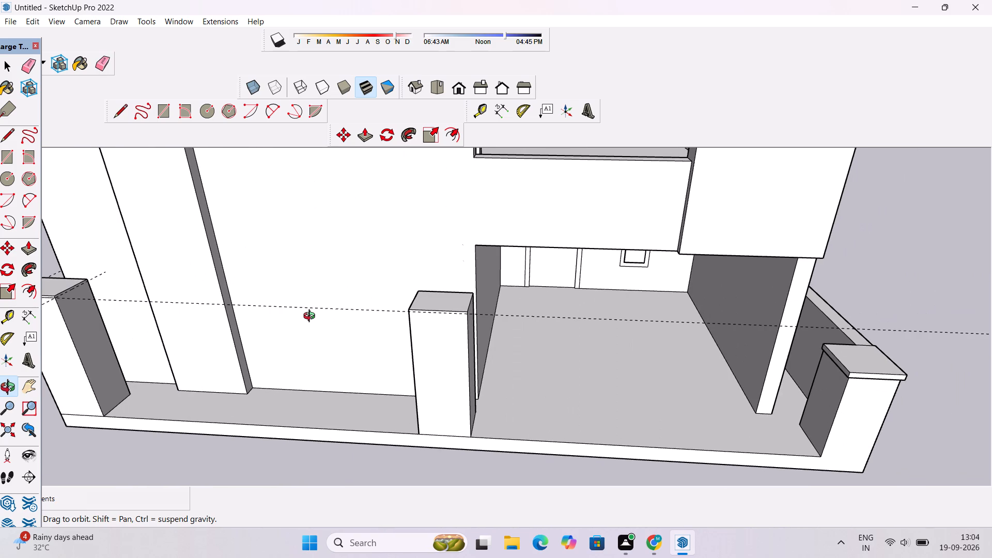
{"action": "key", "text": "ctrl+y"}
Place a guide 1.5" below the top edge on the middle pillar's side face towards the capped pillar.
{"action": "scroll", "coordinate": [423, 333], "scroll_direction": "up", "scroll_amount": 2}
{"action": "left_click_drag", "start_coordinate": [584, 295], "coordinate": [488, 308]}
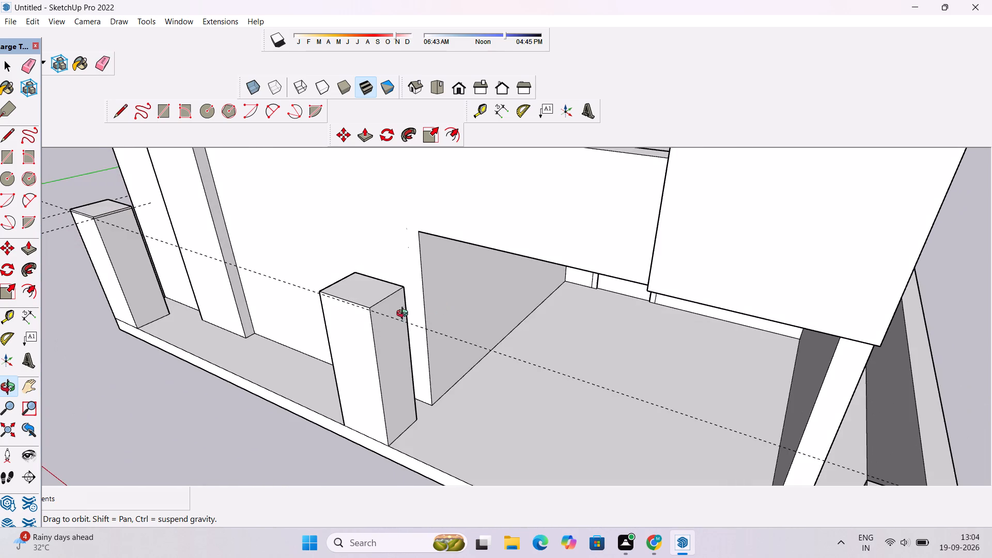
{"action": "scroll", "coordinate": [370, 320], "scroll_direction": "up", "scroll_amount": 3}
{"action": "key", "text": "t"}
{"action": "left_click_drag", "start_coordinate": [413, 333], "coordinate": [392, 333]}
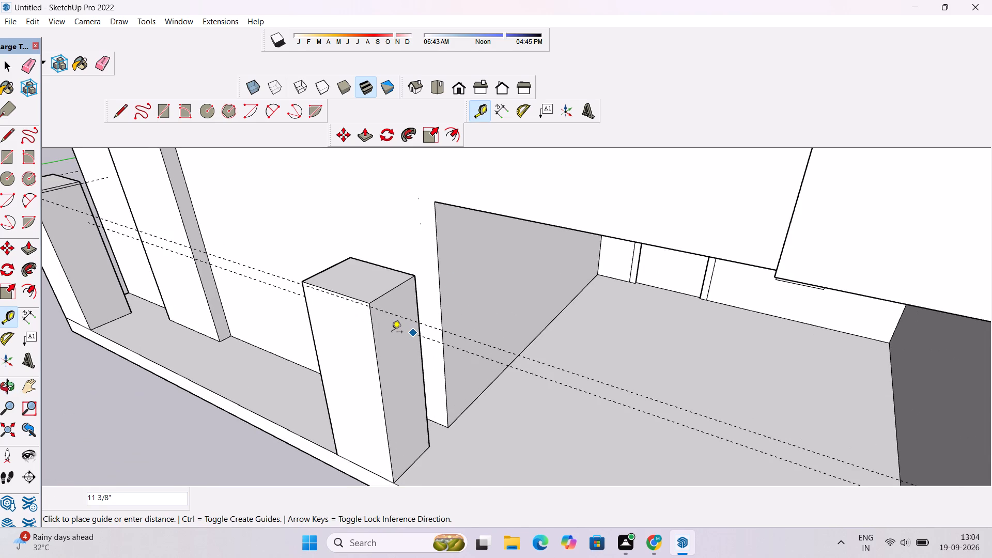
{"action": "key", "text": "ctrl+z"}
{"action": "scroll", "coordinate": [392, 283], "scroll_direction": "up", "scroll_amount": 4}
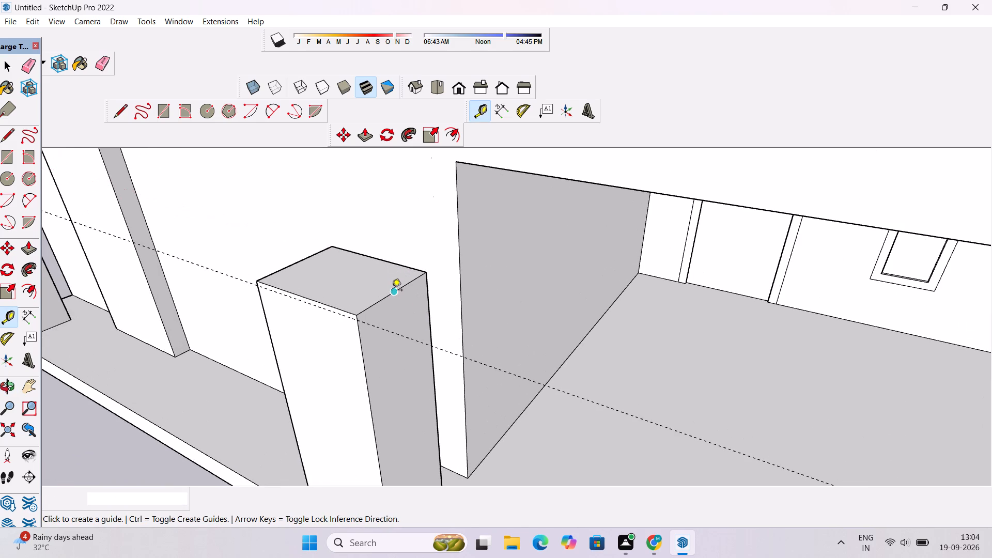
{"action": "left_click", "coordinate": [395, 294]}
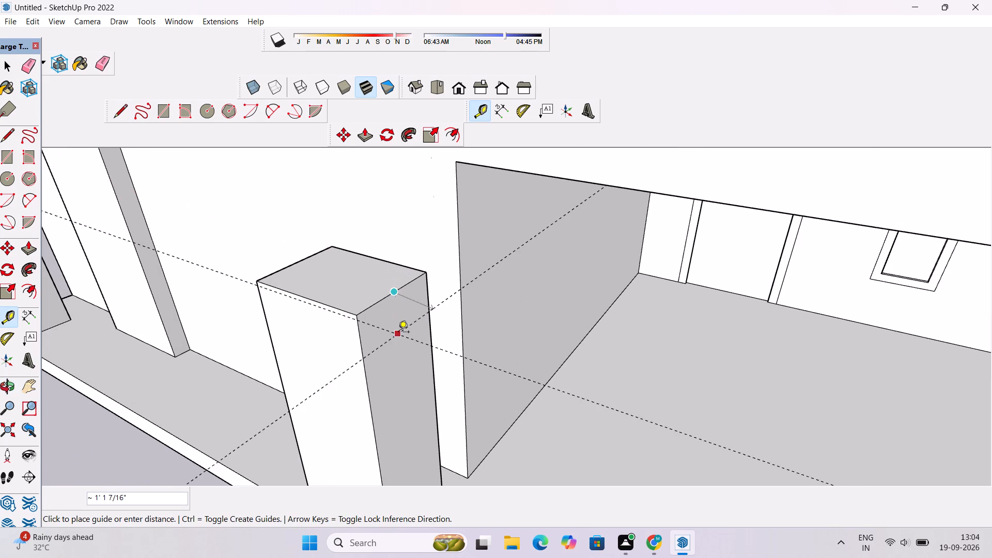
{"action": "type", "text": "1.5"}
{"action": "key", "text": "shift+quotedbl"}
{"action": "key", "text": "Return"}
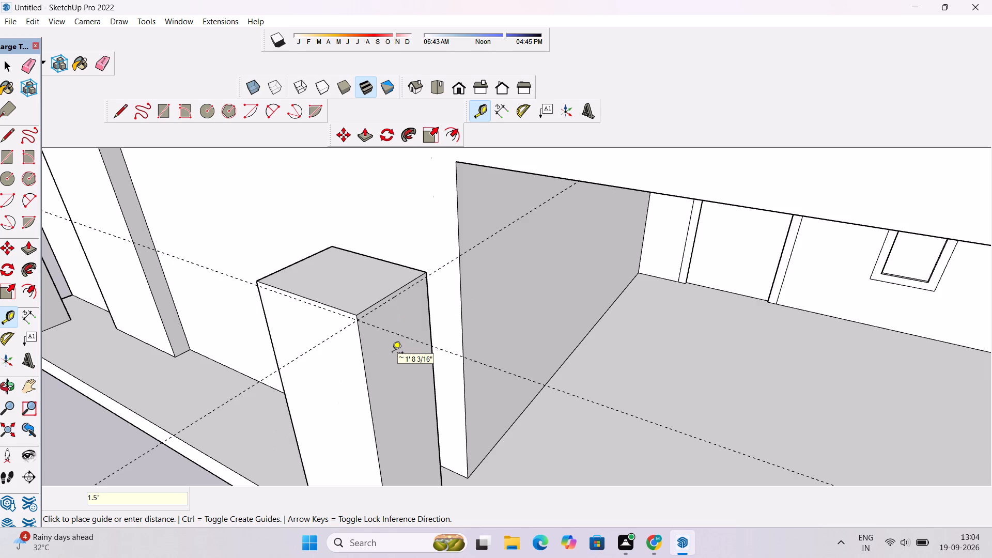
Place a guide 1.5" below the top edge on the middle pillar's side face towards the uncapped corner pillar.
{"action": "key", "text": "o"}
{"action": "scroll", "coordinate": [386, 366], "scroll_direction": "down", "scroll_amount": 5}
{"action": "left_click_drag", "start_coordinate": [276, 352], "coordinate": [347, 329]}
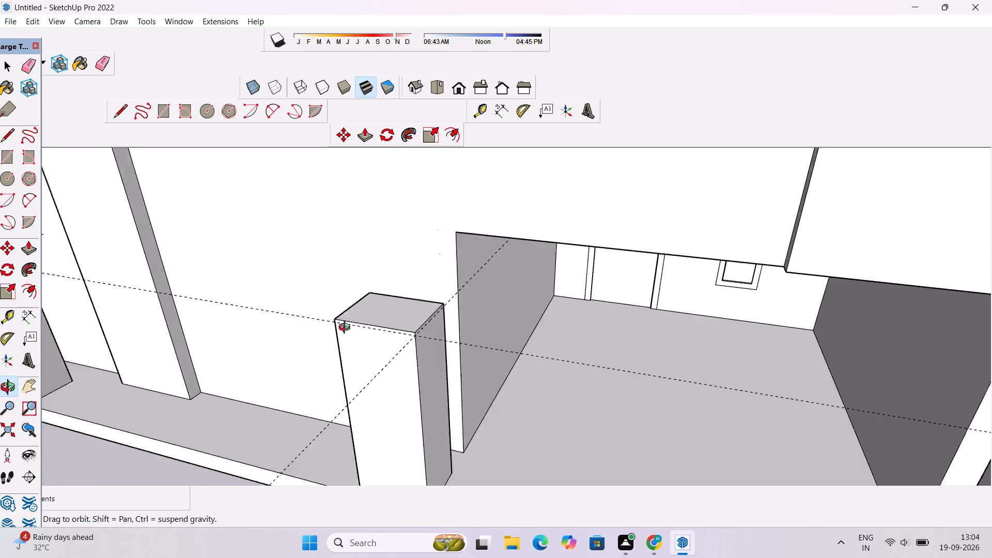
{"action": "left_click_drag", "start_coordinate": [347, 329], "coordinate": [543, 300]}
{"action": "scroll", "coordinate": [546, 298], "scroll_direction": "up", "scroll_amount": 5}
{"action": "scroll", "coordinate": [522, 283], "scroll_direction": "down", "scroll_amount": 6}
{"action": "left_click_drag", "start_coordinate": [609, 328], "coordinate": [642, 339]}
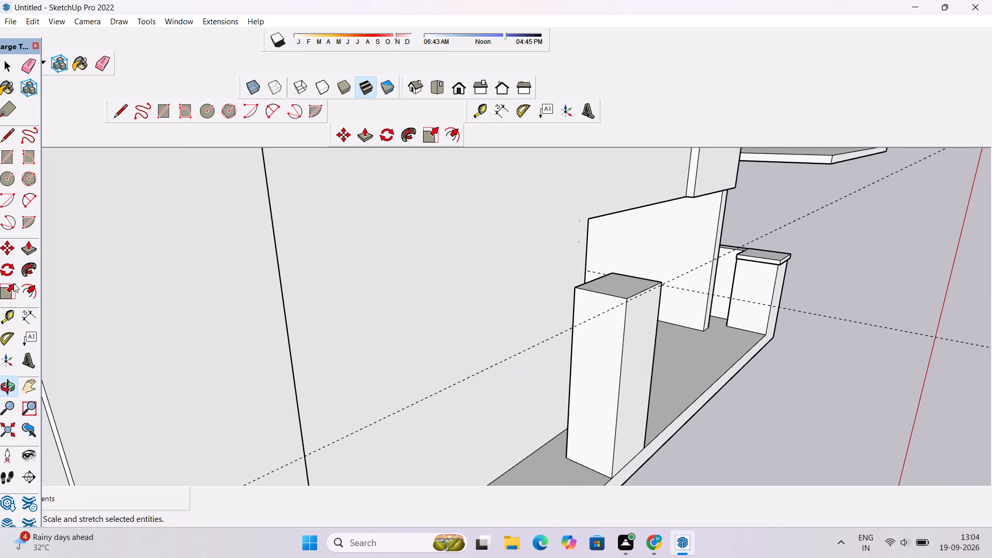
{"action": "left_click", "coordinate": [11, 314]}
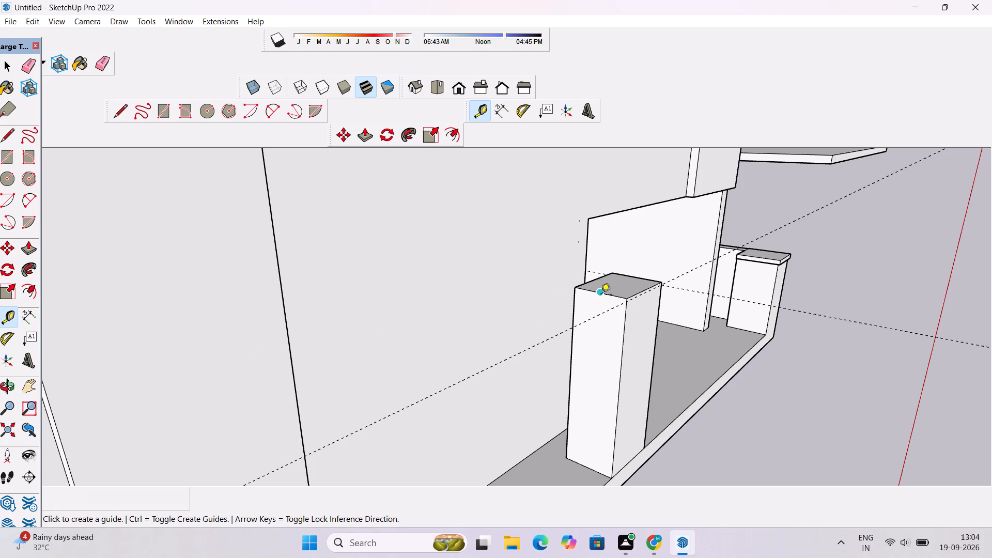
{"action": "left_click", "coordinate": [601, 293]}
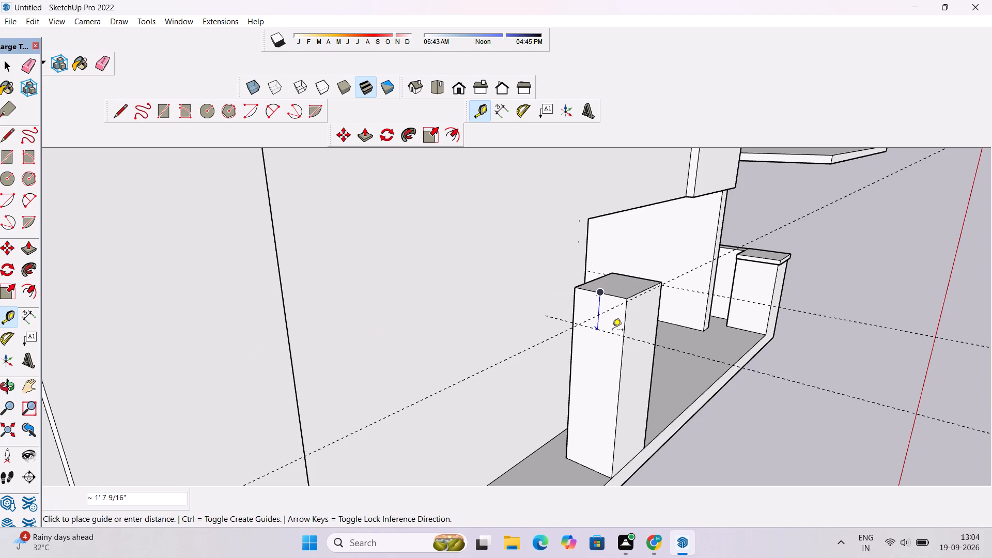
{"action": "type", "text": "1.5\""}
{"action": "key", "text": "Return"}
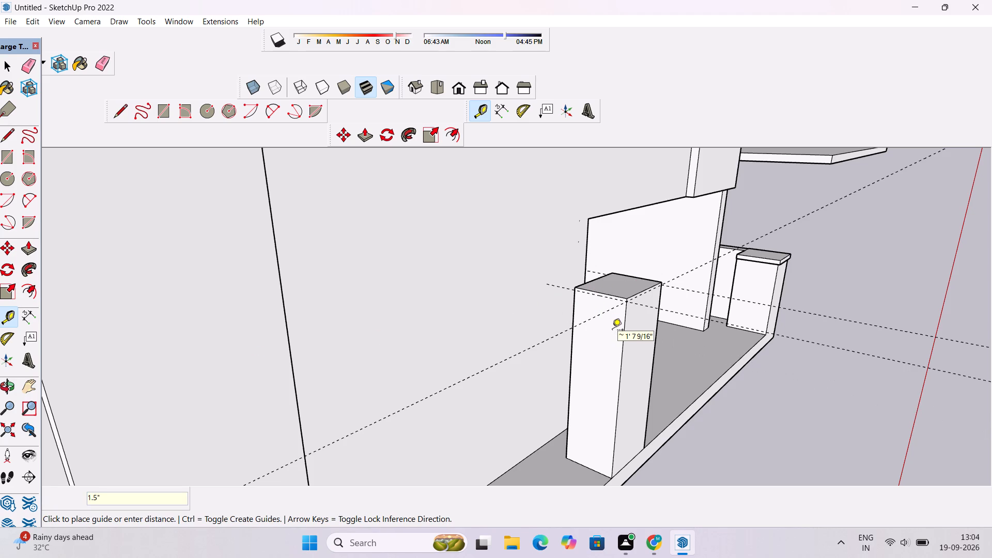
Draw edges along the guides on the middle pillar's side face towards the uncapped corner pillar, about 2' 5 11/16", and front face, about 3' 2 3/4".
{"action": "key", "text": "l"}
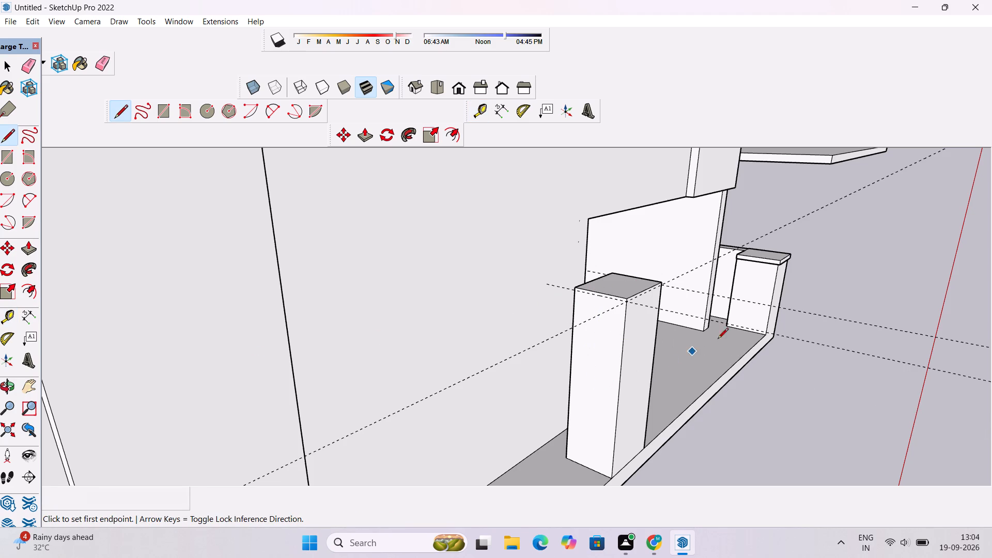
{"action": "scroll", "coordinate": [718, 330], "scroll_direction": "up", "scroll_amount": 2}
{"action": "scroll", "coordinate": [536, 272], "scroll_direction": "up", "scroll_amount": 10}
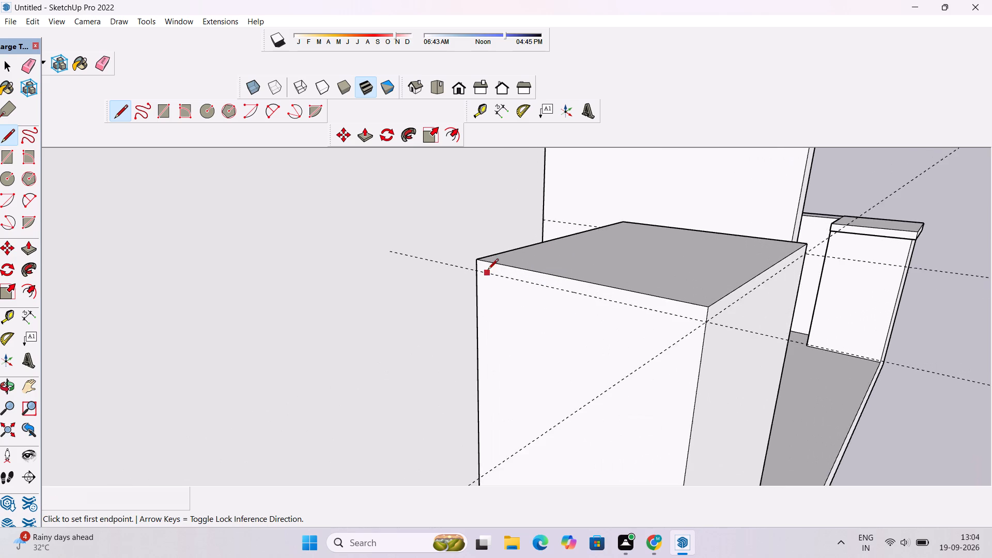
{"action": "scroll", "coordinate": [488, 270], "scroll_direction": "up", "scroll_amount": 1}
{"action": "left_click", "coordinate": [477, 269]}
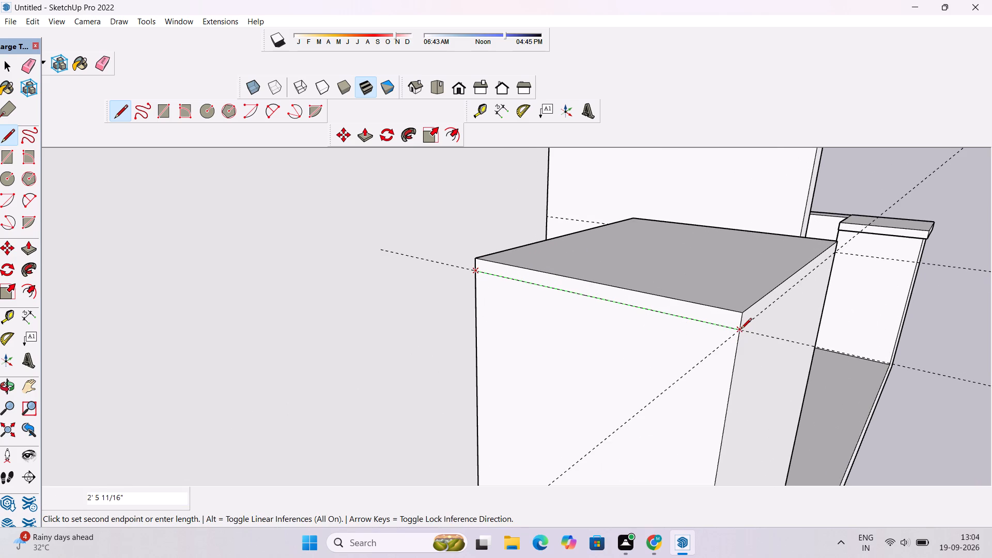
{"action": "left_click", "coordinate": [741, 330]}
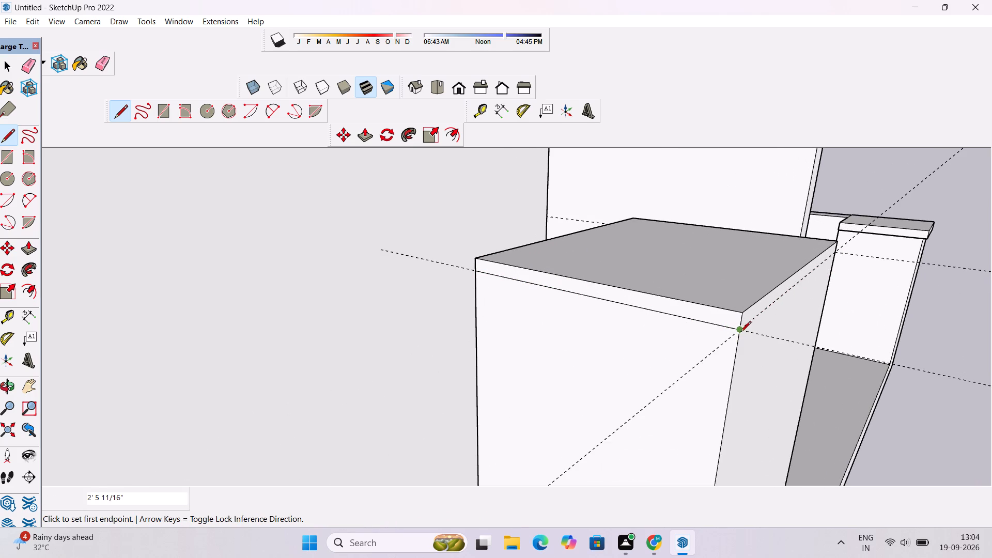
{"action": "left_click", "coordinate": [740, 330]}
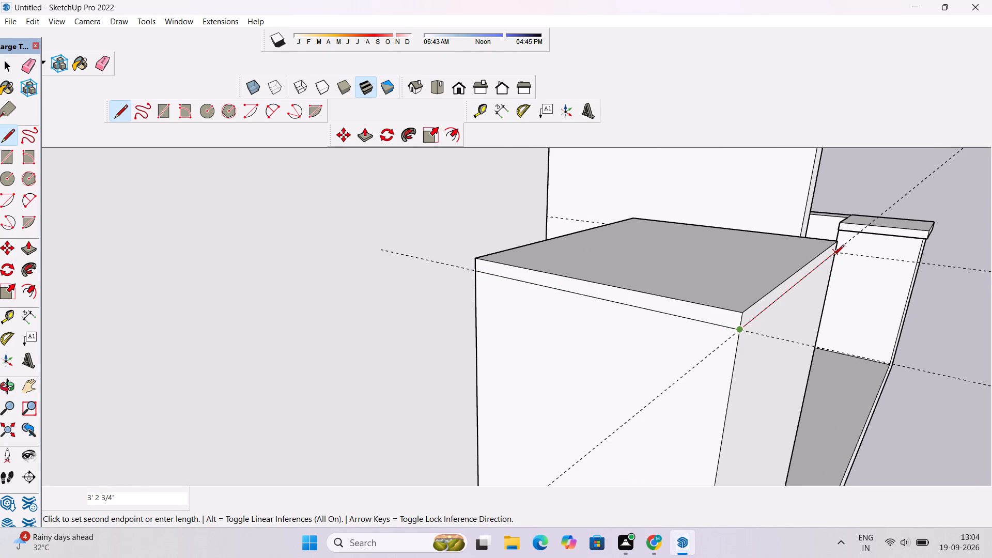
{"action": "left_click", "coordinate": [839, 253]}
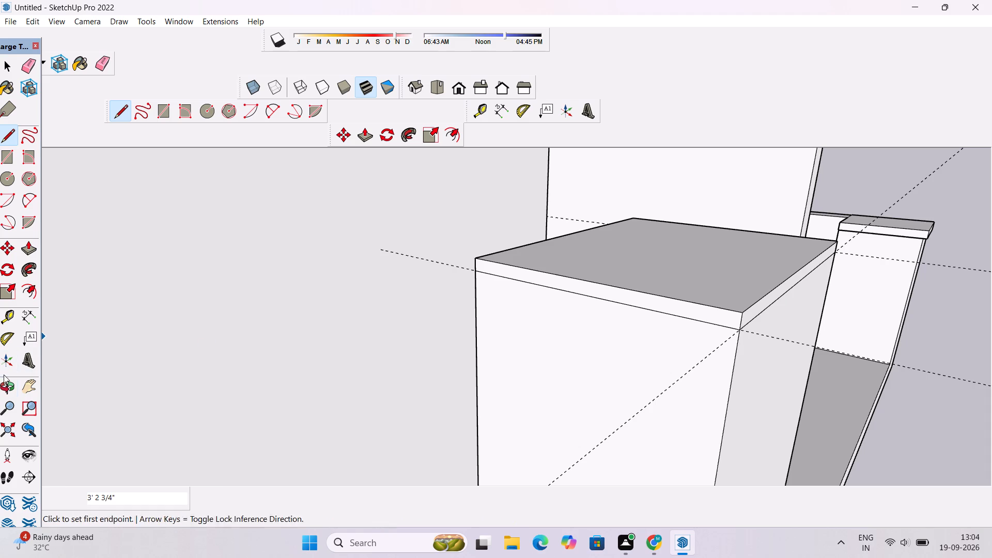
Draw an edge on the middle pillar's side face towards the capped pillar, from the front guide intersection to the rear top corner.
{"action": "left_click", "coordinate": [2, 383]}
{"action": "left_click_drag", "start_coordinate": [355, 293], "coordinate": [239, 283]}
{"action": "scroll", "coordinate": [209, 278], "scroll_direction": "down", "scroll_amount": 15}
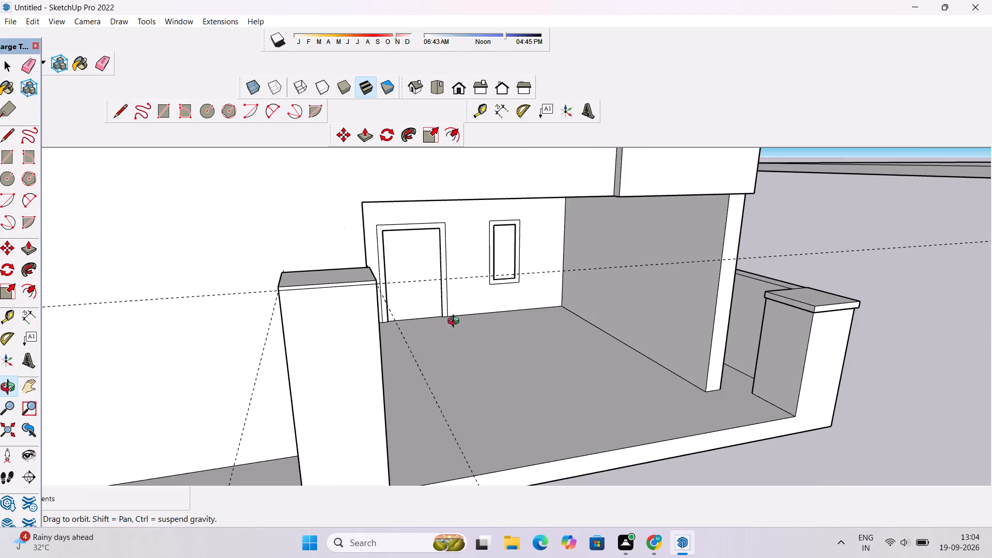
{"action": "left_click_drag", "start_coordinate": [459, 322], "coordinate": [352, 344]}
{"action": "scroll", "coordinate": [246, 283], "scroll_direction": "up", "scroll_amount": 8}
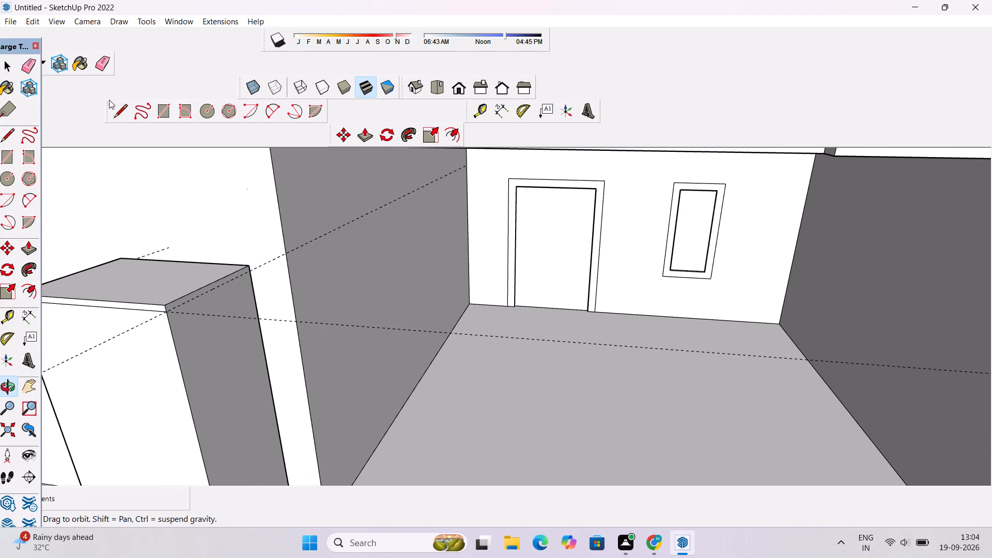
{"action": "left_click", "coordinate": [116, 107]}
{"action": "scroll", "coordinate": [167, 314], "scroll_direction": "up", "scroll_amount": 3}
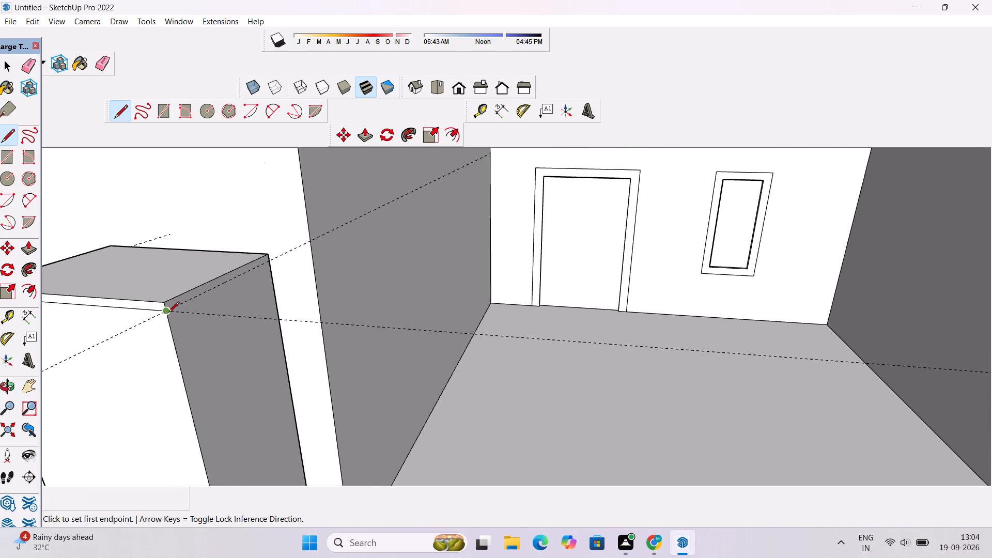
{"action": "left_click", "coordinate": [168, 313]}
{"action": "left_click", "coordinate": [270, 260]}
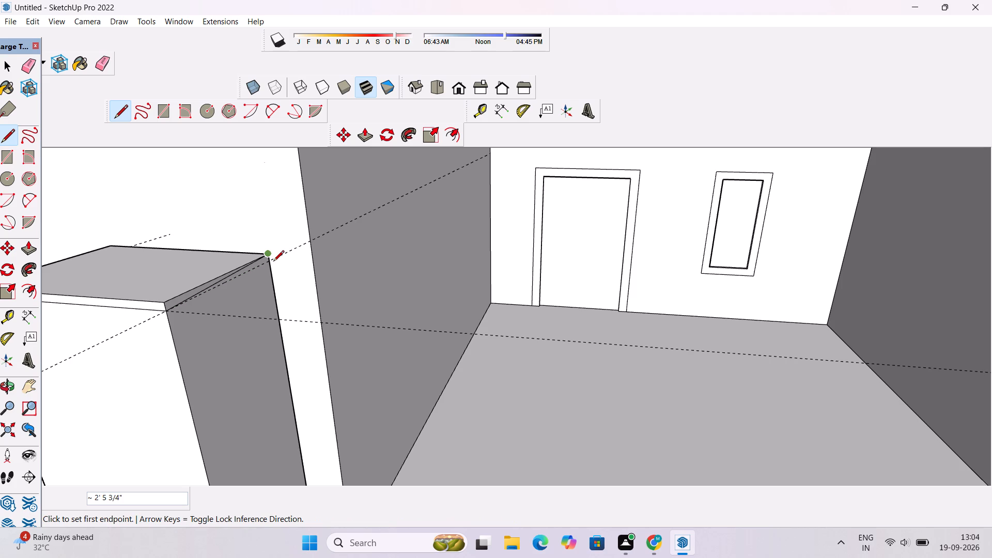
Undo the slanted edge on the middle pillar's side face towards the capped pillar and redraw it along the guide, 2' 5 11/16" long.
{"action": "key", "text": "ctrl+z"}
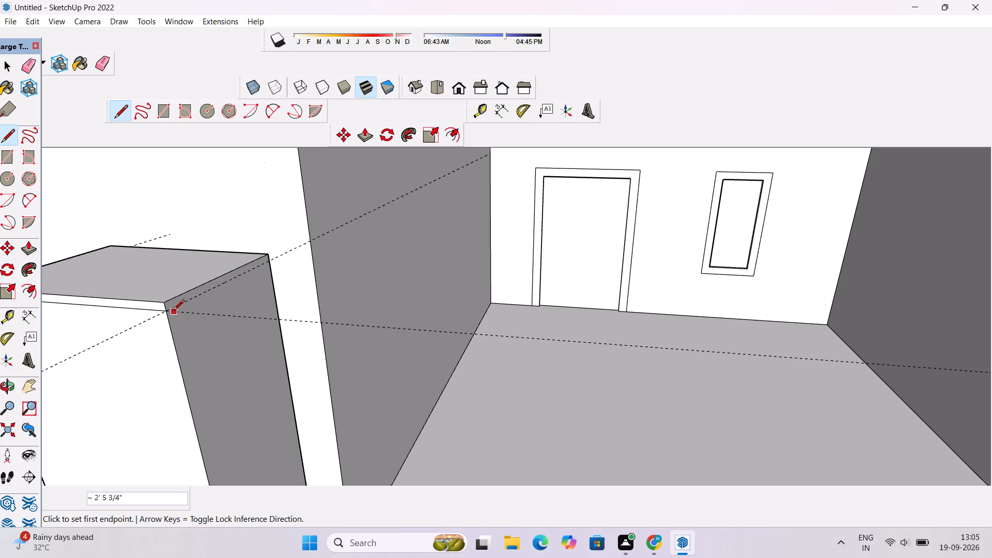
{"action": "left_click", "coordinate": [167, 312]}
{"action": "left_click", "coordinate": [269, 262]}
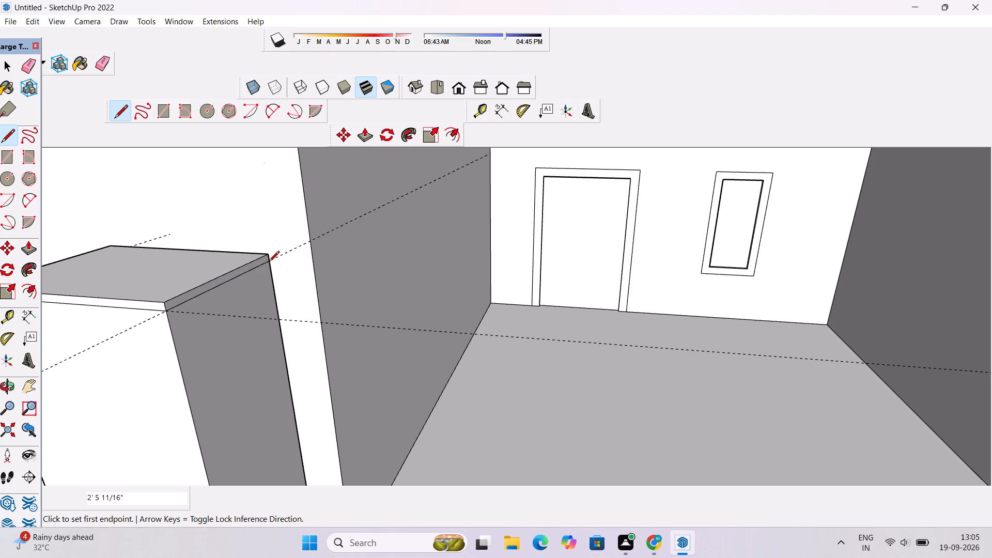
Erase the guides running past the middle pillar's top.
{"action": "key", "text": "o"}
{"action": "scroll", "coordinate": [299, 267], "scroll_direction": "down", "scroll_amount": 9}
{"action": "left_click_drag", "start_coordinate": [236, 285], "coordinate": [240, 288]}
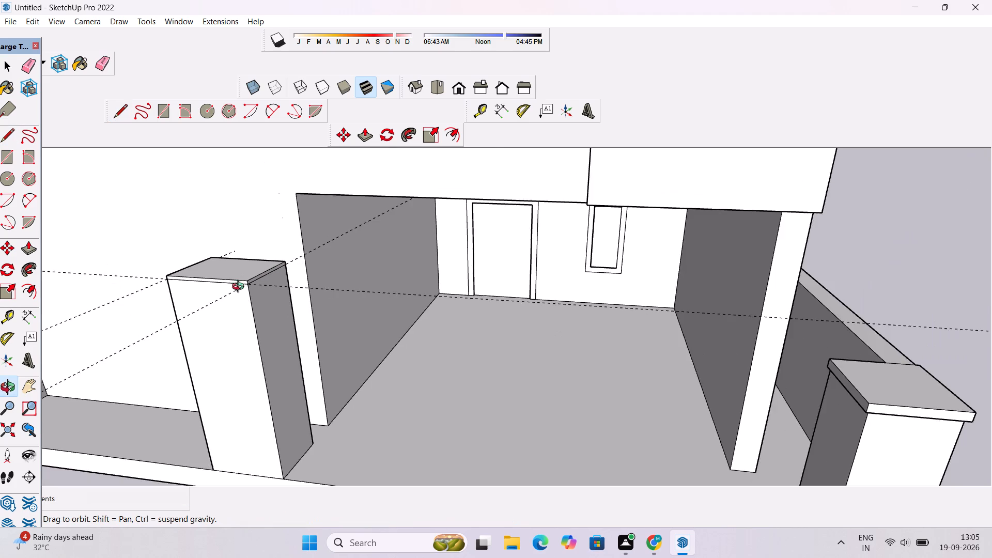
{"action": "left_click_drag", "start_coordinate": [240, 288], "coordinate": [277, 292]}
{"action": "scroll", "coordinate": [278, 292], "scroll_direction": "down", "scroll_amount": 3}
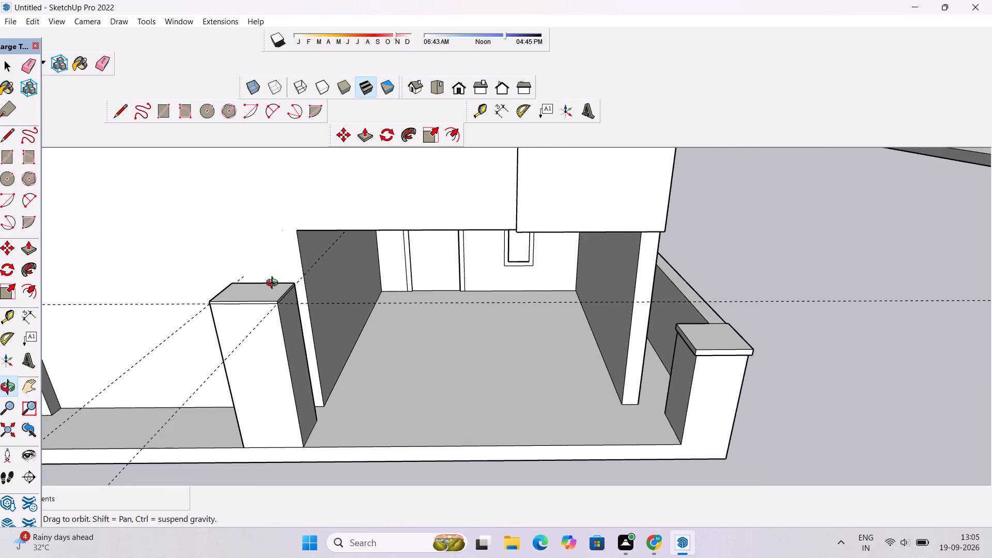
{"action": "key", "text": "e"}
{"action": "left_click_drag", "start_coordinate": [146, 285], "coordinate": [158, 344]}
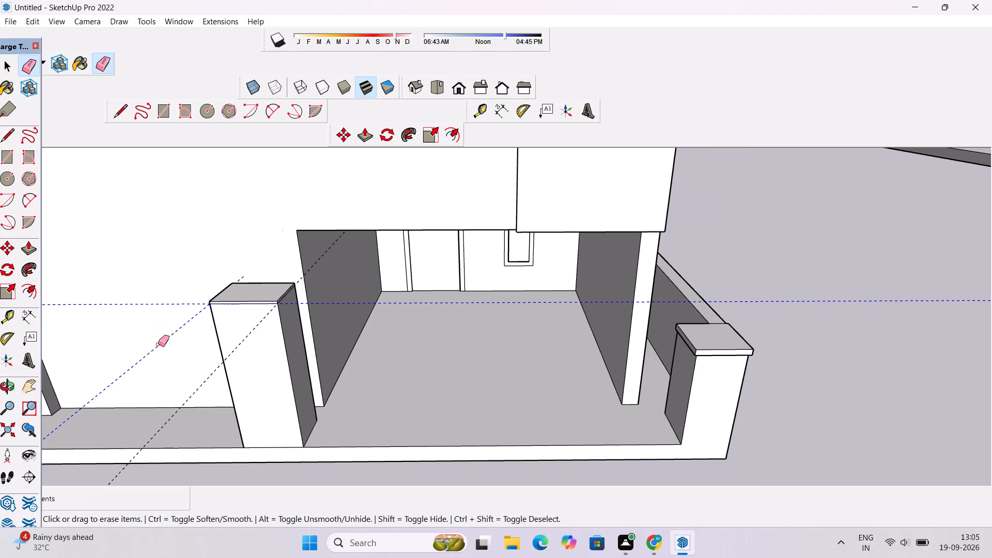
{"action": "left_click_drag", "start_coordinate": [158, 344], "coordinate": [158, 345]}
{"action": "left_click_drag", "start_coordinate": [160, 348], "coordinate": [191, 401]}
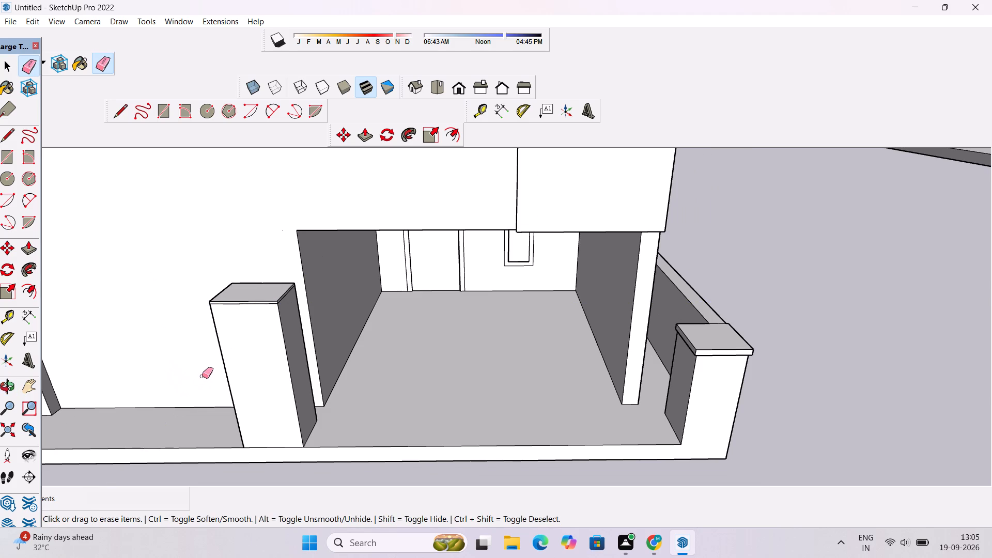
Erase the remaining guides at the top of the uncapped corner pillar.
{"action": "scroll", "coordinate": [210, 373], "scroll_direction": "down", "scroll_amount": 4}
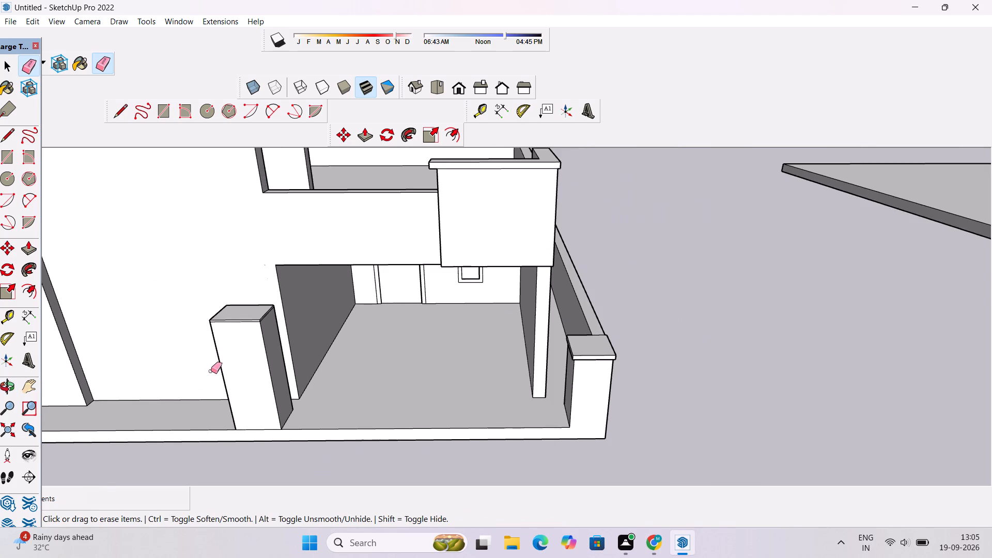
{"action": "key", "text": "o"}
{"action": "scroll", "coordinate": [211, 377], "scroll_direction": "down", "scroll_amount": 3}
{"action": "left_click_drag", "start_coordinate": [218, 386], "coordinate": [489, 450], "text": "shift"}
{"action": "scroll", "coordinate": [380, 441], "scroll_direction": "down", "scroll_amount": 1}
{"action": "left_click_drag", "start_coordinate": [371, 427], "coordinate": [386, 304], "text": "shift"}
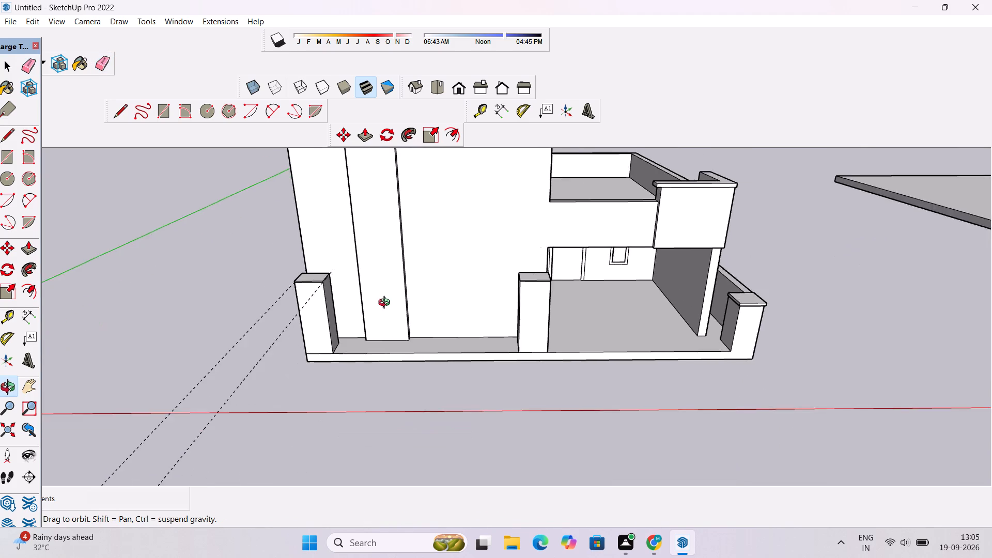
{"action": "scroll", "coordinate": [385, 306], "scroll_direction": "down", "scroll_amount": 3}
{"action": "left_click_drag", "start_coordinate": [372, 360], "coordinate": [369, 374]}
{"action": "scroll", "coordinate": [369, 374], "scroll_direction": "up", "scroll_amount": 3}
{"action": "key", "text": "e"}
{"action": "left_click_drag", "start_coordinate": [242, 314], "coordinate": [251, 347]}
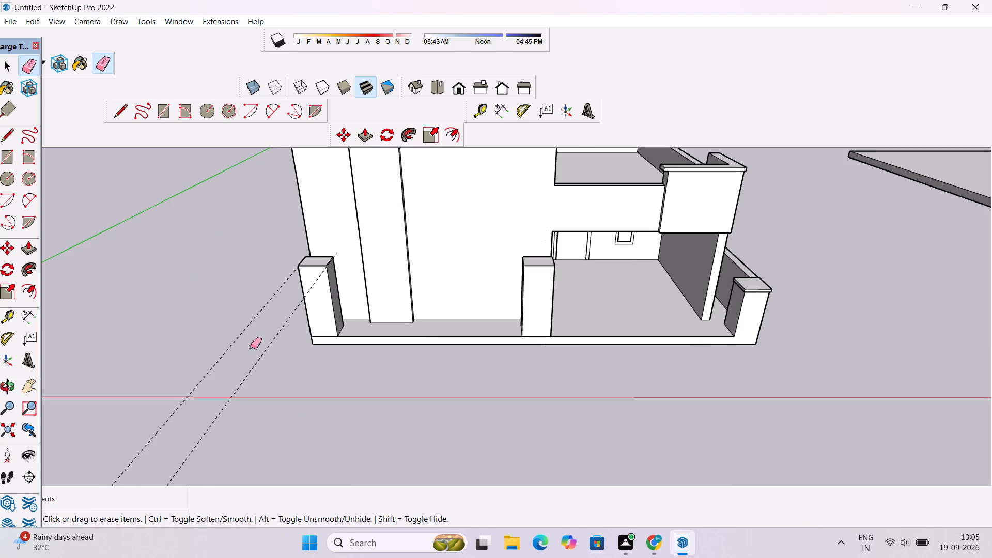
{"action": "left_click_drag", "start_coordinate": [251, 347], "coordinate": [255, 360]}
{"action": "left_click", "coordinate": [252, 325]}
{"action": "left_click_drag", "start_coordinate": [251, 319], "coordinate": [266, 355]}
Draw a 2' 5 11/16" edge on the uncapped corner pillar's side face towards the middle pillar, starting from the front band's lower edge.
{"action": "scroll", "coordinate": [364, 251], "scroll_direction": "up", "scroll_amount": 4}
{"action": "scroll", "coordinate": [322, 278], "scroll_direction": "up", "scroll_amount": 15}
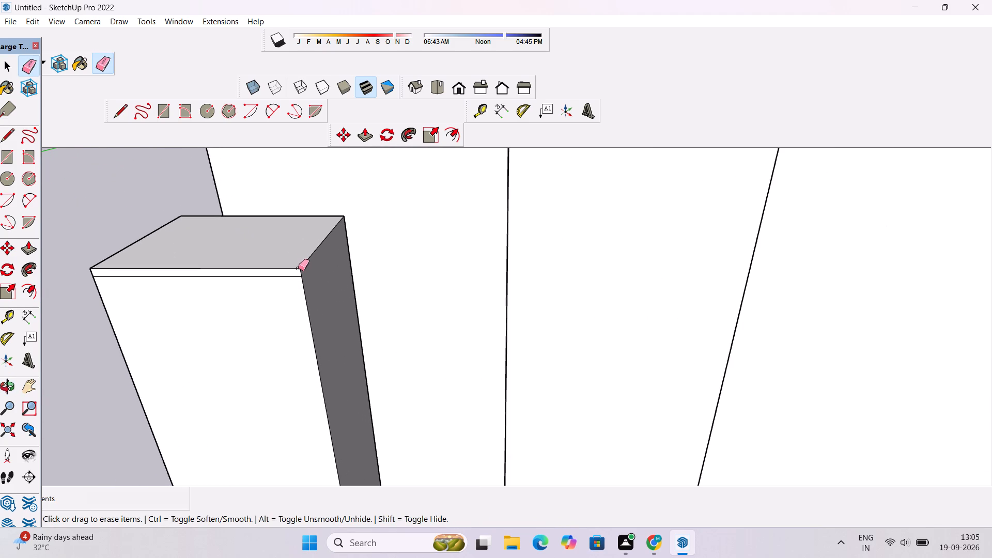
{"action": "scroll", "coordinate": [308, 289], "scroll_direction": "up", "scroll_amount": 4}
{"action": "key", "text": "t"}
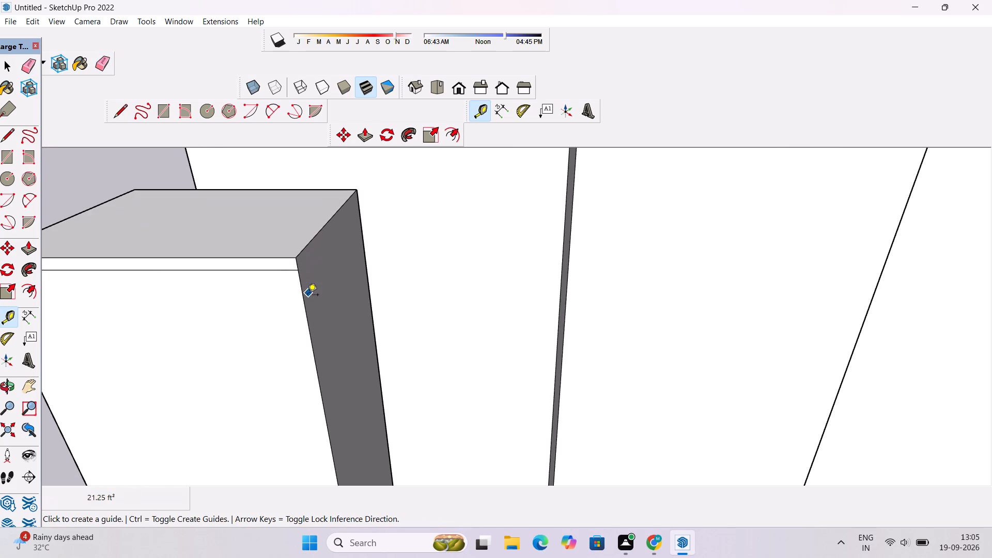
{"action": "key", "text": "space"}
{"action": "type", "text": "l"}
{"action": "left_click", "coordinate": [297, 272]}
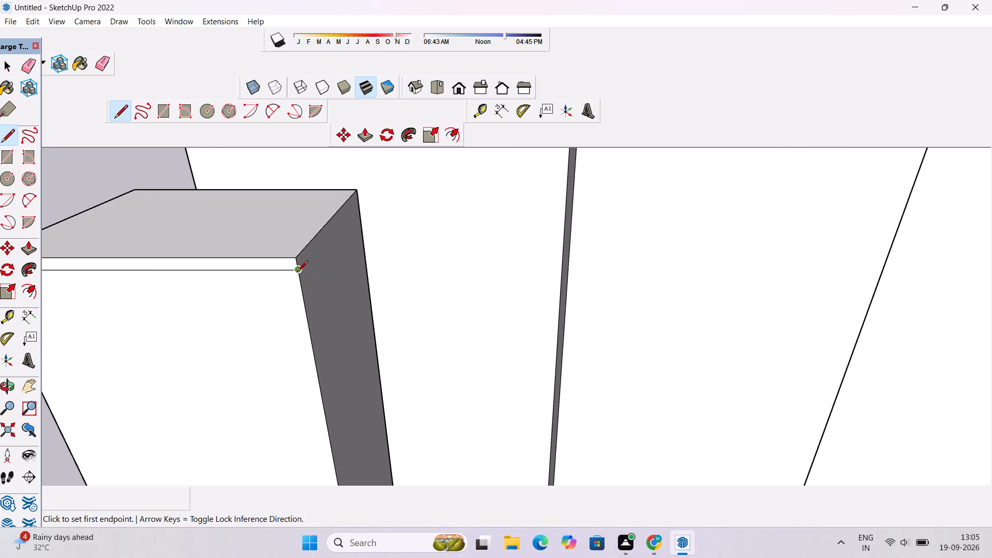
{"action": "left_click", "coordinate": [362, 201]}
Push/Pull the top band on the uncapped corner pillar's front face outward 1".
{"action": "scroll", "coordinate": [372, 234], "scroll_direction": "down", "scroll_amount": 9}
{"action": "key", "text": "o"}
{"action": "left_click_drag", "start_coordinate": [249, 268], "coordinate": [327, 275]}
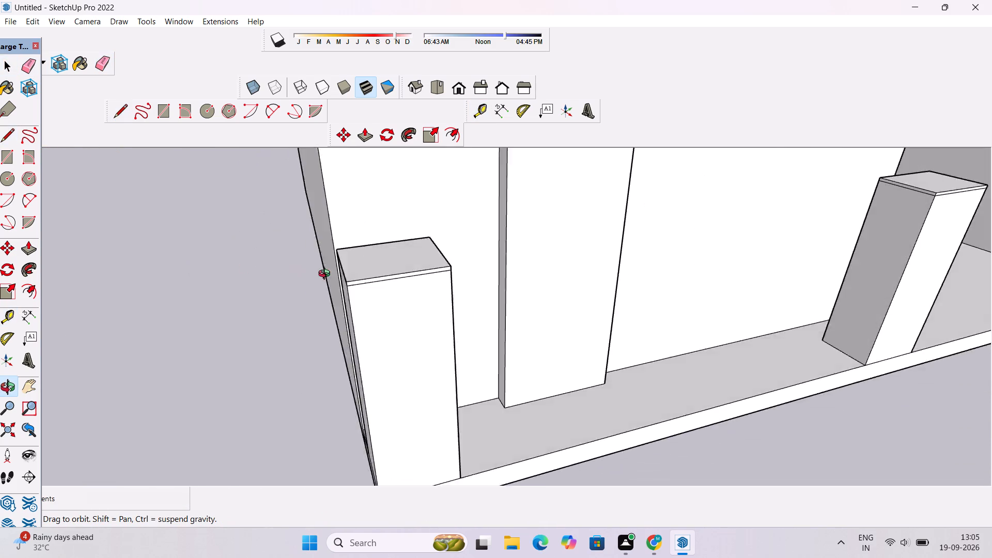
{"action": "left_click_drag", "start_coordinate": [327, 275], "coordinate": [404, 262]}
{"action": "scroll", "coordinate": [369, 280], "scroll_direction": "down", "scroll_amount": 4}
{"action": "left_click_drag", "start_coordinate": [390, 268], "coordinate": [216, 299], "text": "shift"}
{"action": "left_click_drag", "start_coordinate": [263, 318], "coordinate": [216, 321]}
{"action": "scroll", "coordinate": [225, 289], "scroll_direction": "up", "scroll_amount": 9}
{"action": "left_click_drag", "start_coordinate": [271, 305], "coordinate": [312, 312]}
{"action": "scroll", "coordinate": [321, 311], "scroll_direction": "down", "scroll_amount": 5}
{"action": "left_click_drag", "start_coordinate": [371, 283], "coordinate": [300, 282], "text": "shift"}
{"action": "scroll", "coordinate": [300, 282], "scroll_direction": "down", "scroll_amount": 4}
{"action": "left_click_drag", "start_coordinate": [300, 282], "coordinate": [306, 296]}
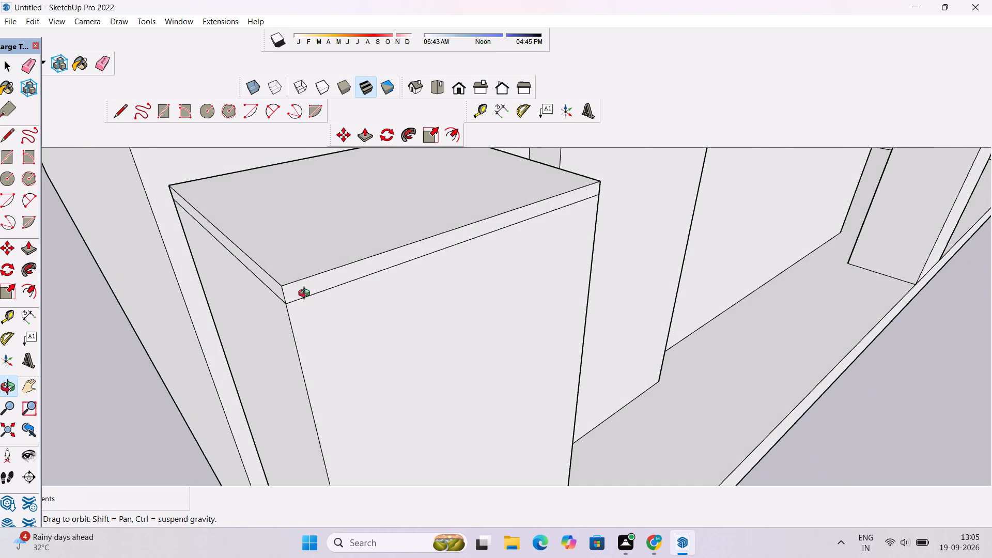
{"action": "type", "text": "op"}
{"action": "left_click", "coordinate": [309, 288]}
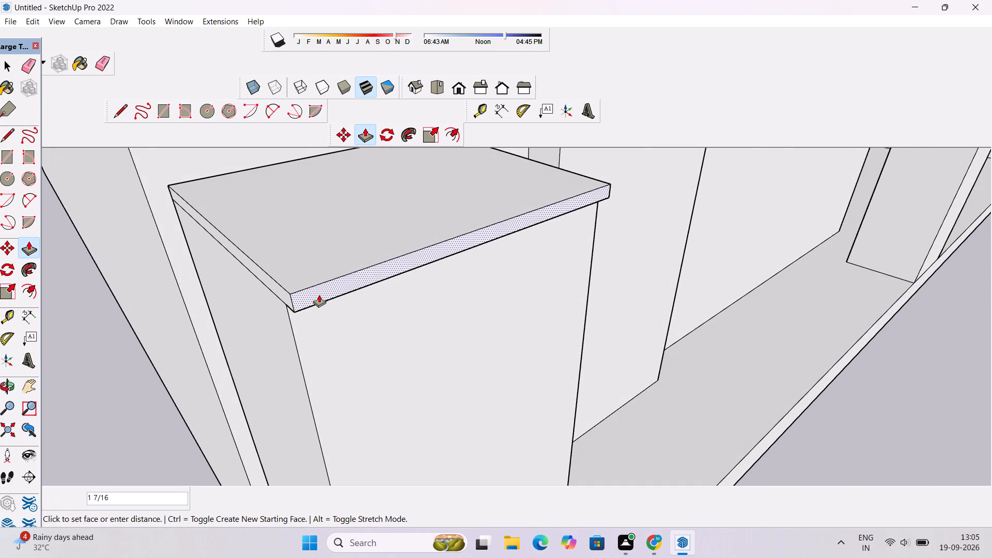
{"action": "type", "text": "1\""}
{"action": "key", "text": "Return"}
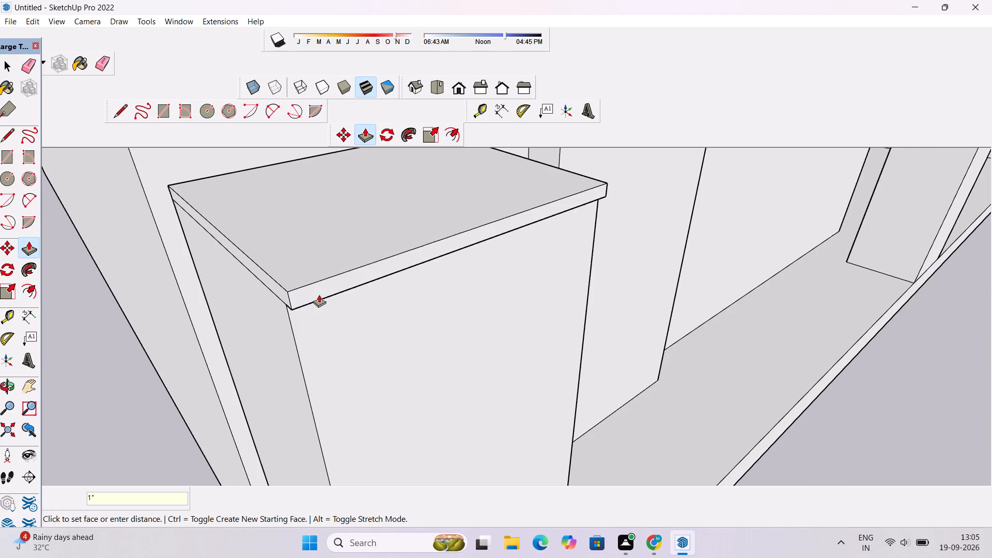
Push/Pull the top band on the same corner pillar's outer side face outward 1".
{"action": "left_click", "coordinate": [277, 286]}
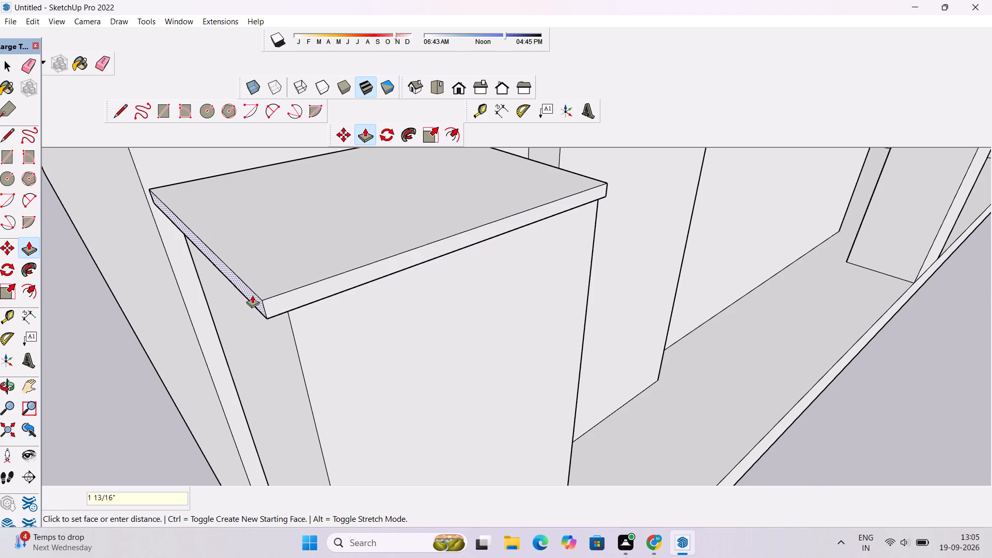
{"action": "type", "text": "1\""}
{"action": "key", "text": "Return"}
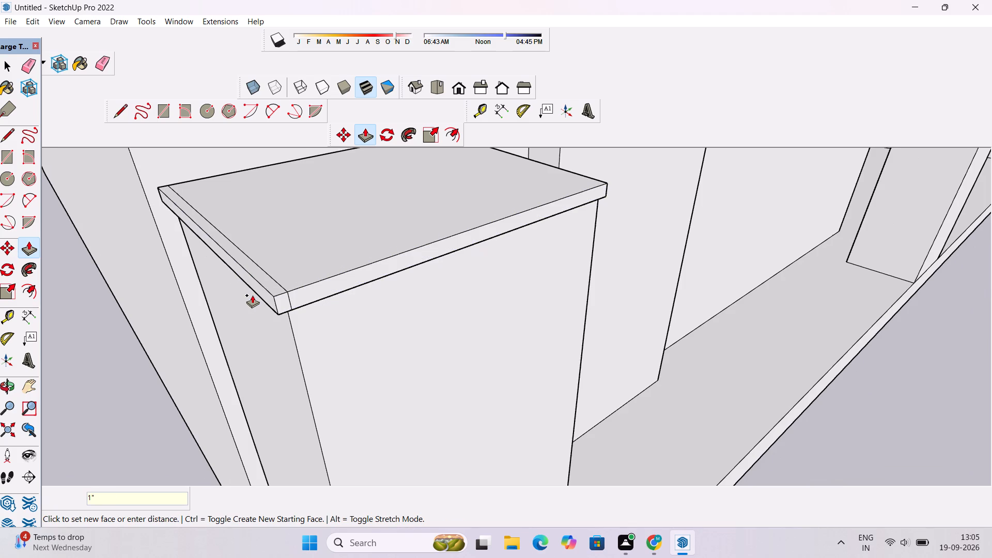
Push/Pull the top band on the corner pillar's side face towards the middle pillar outward 1".
{"action": "key", "text": "o"}
{"action": "left_click_drag", "start_coordinate": [355, 332], "coordinate": [197, 324]}
{"action": "scroll", "coordinate": [197, 324], "scroll_direction": "down", "scroll_amount": 5}
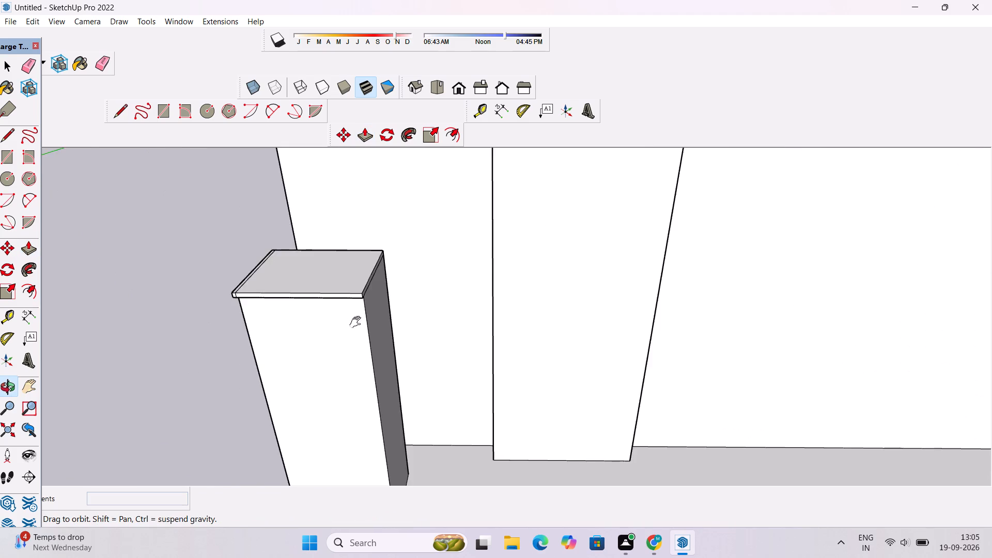
{"action": "left_click_drag", "start_coordinate": [358, 322], "coordinate": [293, 353], "text": "shift"}
{"action": "scroll", "coordinate": [267, 344], "scroll_direction": "up", "scroll_amount": 4}
{"action": "left_click_drag", "start_coordinate": [285, 336], "coordinate": [267, 340]}
{"action": "scroll", "coordinate": [262, 330], "scroll_direction": "up", "scroll_amount": 4}
{"action": "left_click_drag", "start_coordinate": [329, 296], "coordinate": [308, 330], "text": "shift"}
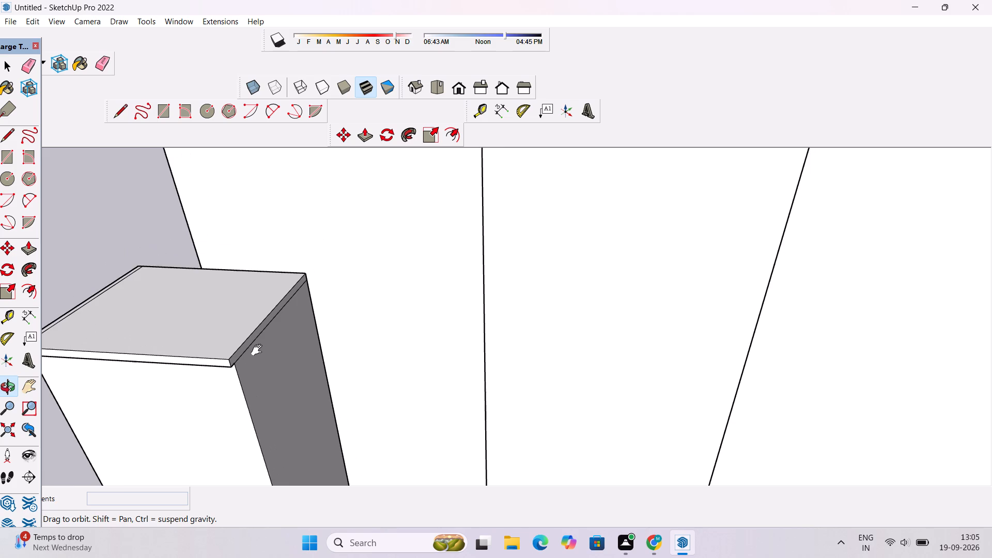
{"action": "scroll", "coordinate": [258, 351], "scroll_direction": "up", "scroll_amount": 5, "text": "shift"}
{"action": "left_click_drag", "start_coordinate": [258, 351], "coordinate": [296, 350], "text": "shift"}
{"action": "key", "text": "p"}
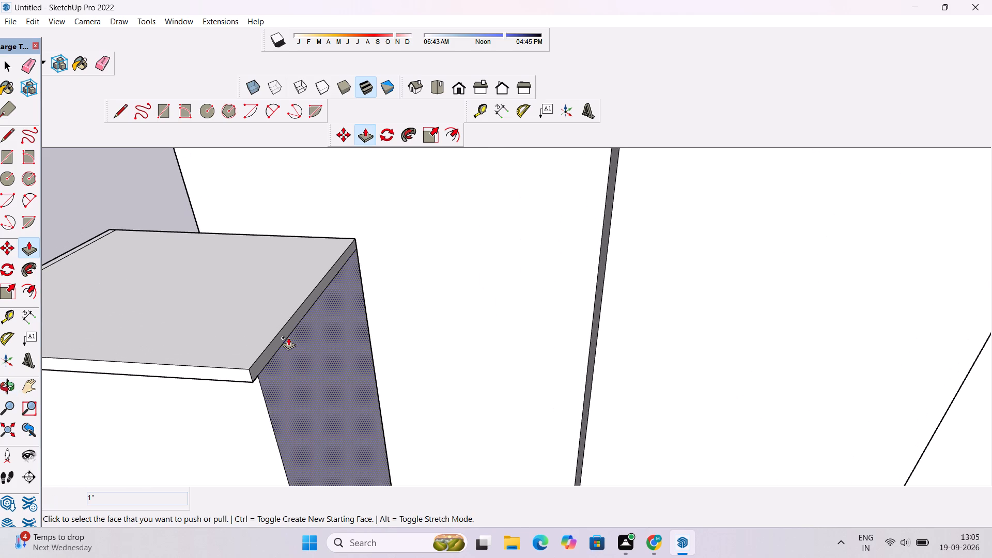
{"action": "left_click", "coordinate": [276, 342]}
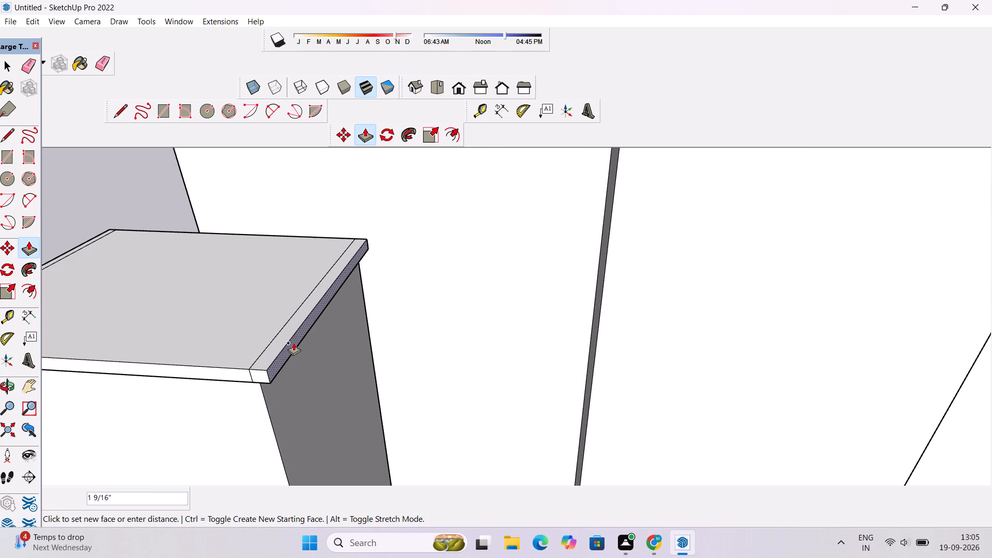
{"action": "type", "text": "1\""}
{"action": "key", "text": "Return"}
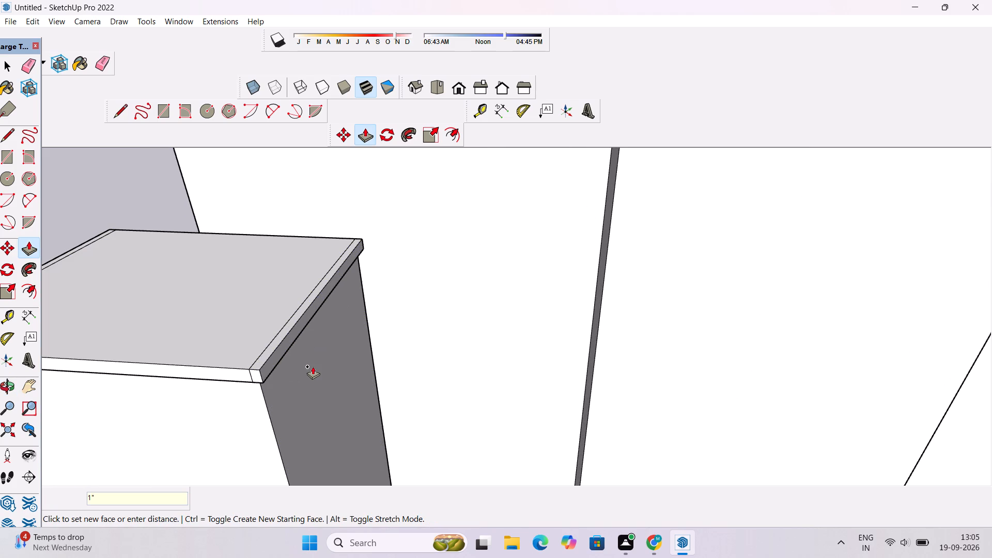
Push/Pull the top band on the middle pillar's front face outward 1".
{"action": "scroll", "coordinate": [313, 366], "scroll_direction": "down", "scroll_amount": 17}
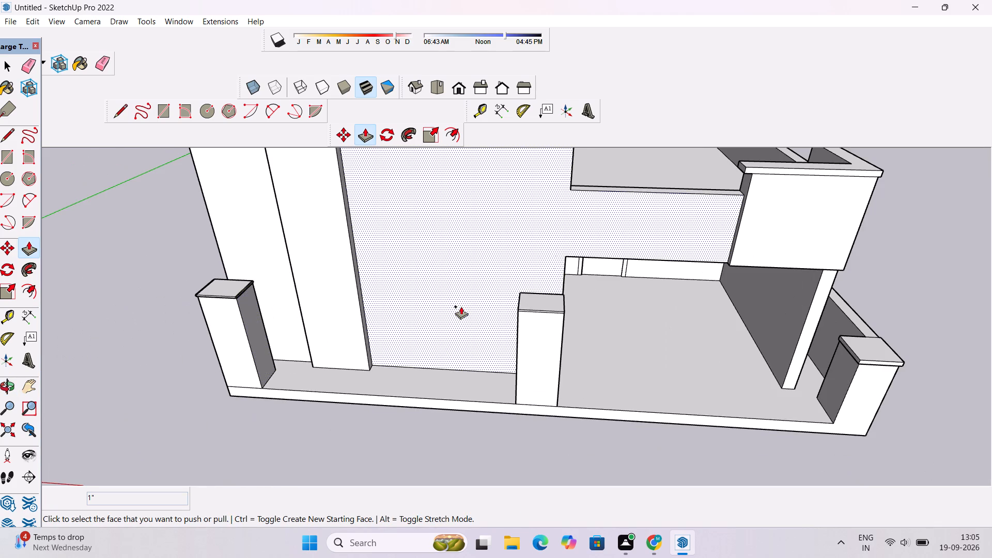
{"action": "scroll", "coordinate": [513, 314], "scroll_direction": "up", "scroll_amount": 5}
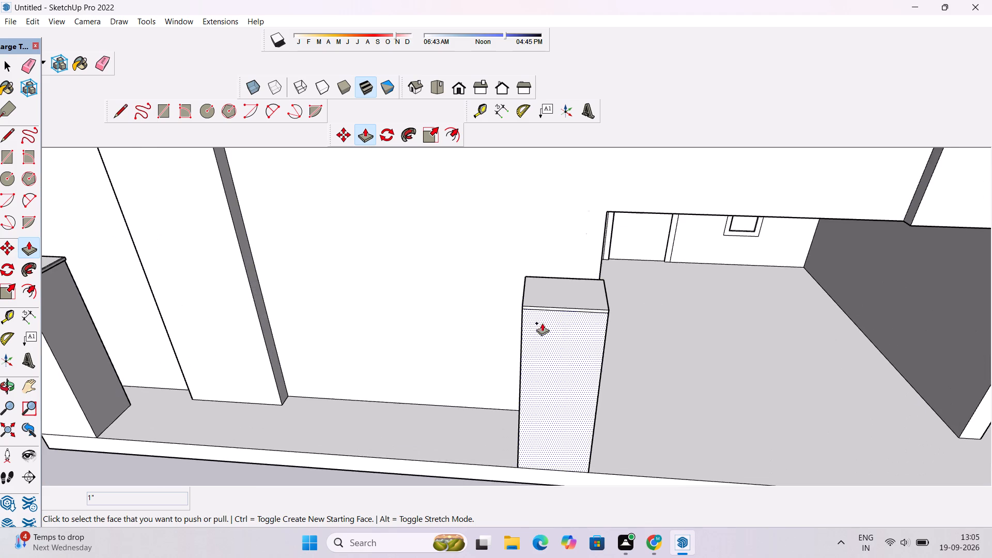
{"action": "scroll", "coordinate": [568, 319], "scroll_direction": "up", "scroll_amount": 4}
{"action": "left_click", "coordinate": [579, 305]}
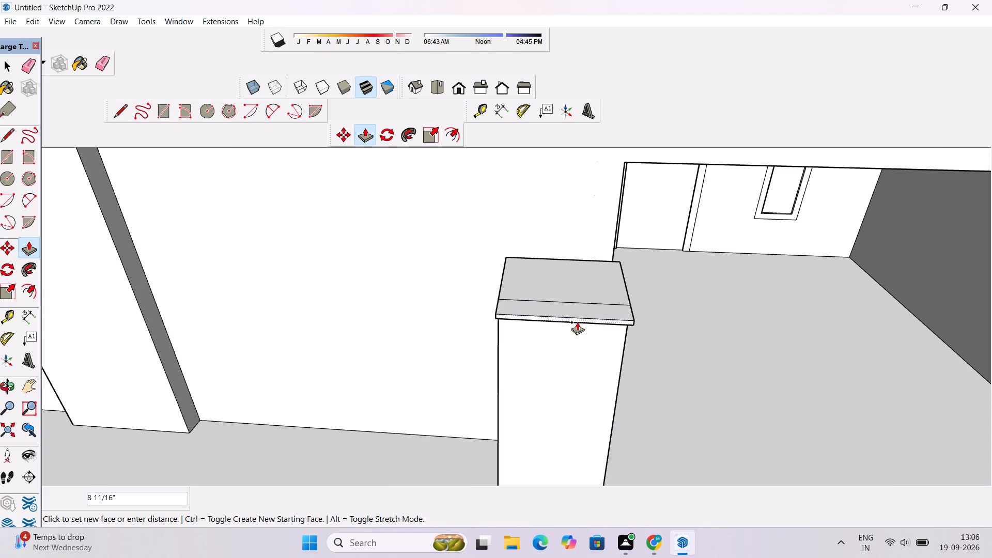
{"action": "type", "text": "1\""}
{"action": "key", "text": "Return"}
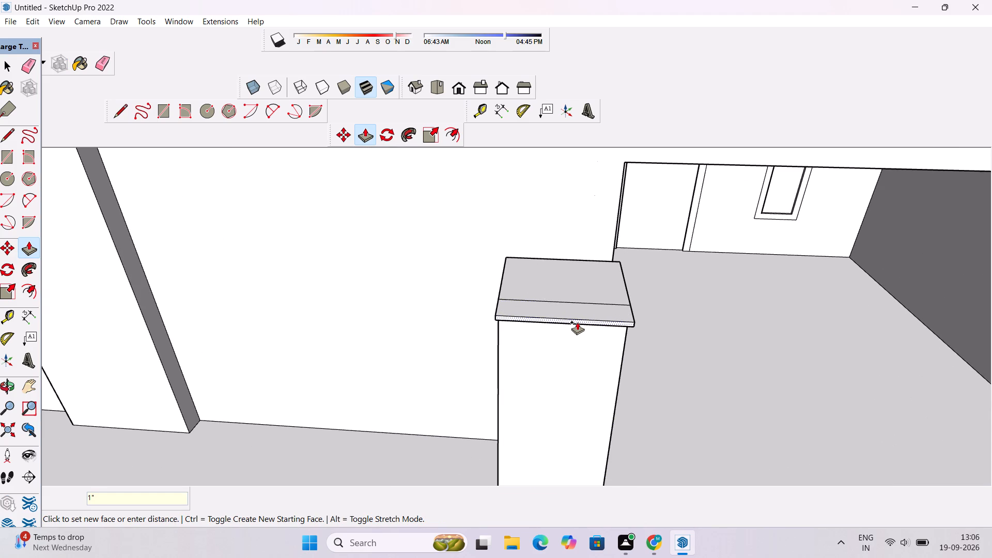
Push/Pull the top band on the middle pillar's side face towards the capped pillar outward 1".
{"action": "scroll", "coordinate": [822, 322], "scroll_direction": "up", "scroll_amount": 5}
{"action": "scroll", "coordinate": [352, 249], "scroll_direction": "down", "scroll_amount": 3}
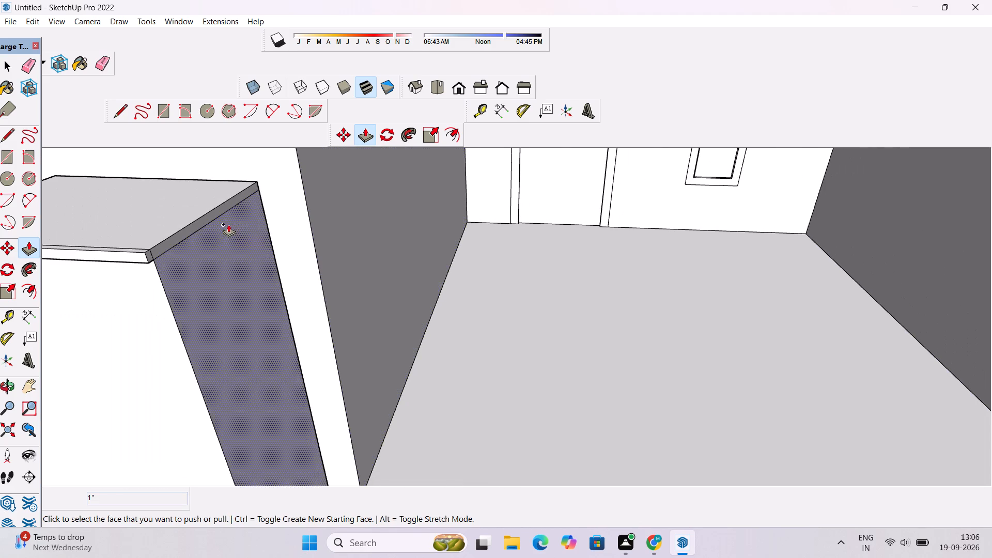
{"action": "left_click", "coordinate": [191, 226]}
{"action": "type", "text": "1\""}
{"action": "key", "text": "Return"}
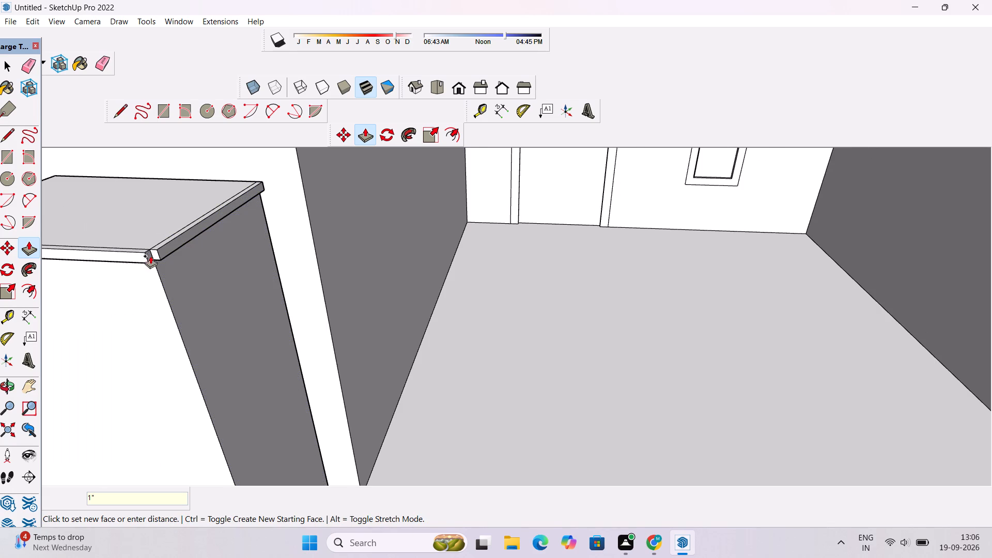
Pull the small end face at the middle pillar's front cap corner towards the capped pillar 1", flush with the front band.
{"action": "scroll", "coordinate": [152, 254], "scroll_direction": "up", "scroll_amount": 7}
{"action": "left_click", "coordinate": [152, 254]}
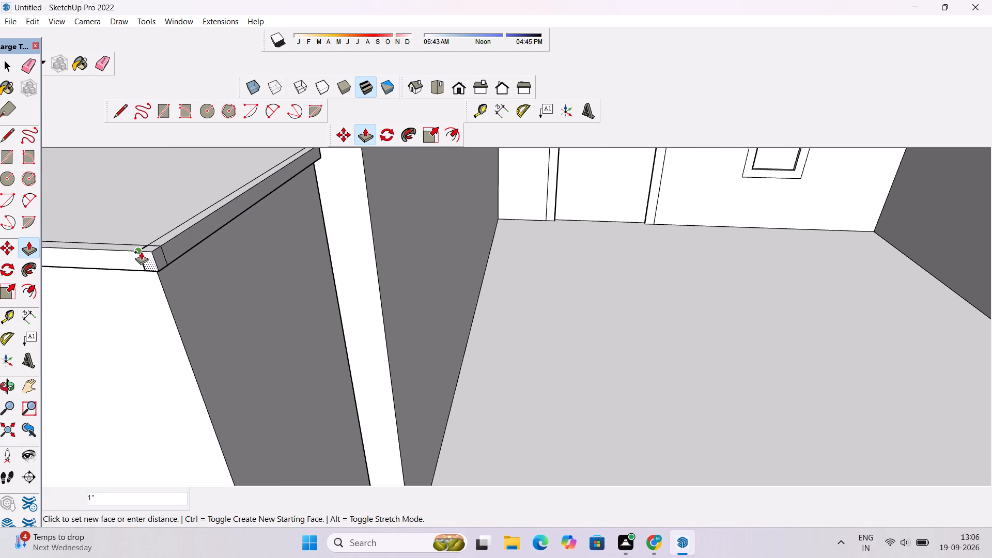
{"action": "left_click", "coordinate": [141, 252]}
Push/Pull the top band on the middle pillar's side face towards the other front corner pillar outward 1".
{"action": "scroll", "coordinate": [388, 291], "scroll_direction": "down", "scroll_amount": 10}
{"action": "scroll", "coordinate": [308, 285], "scroll_direction": "up", "scroll_amount": 6}
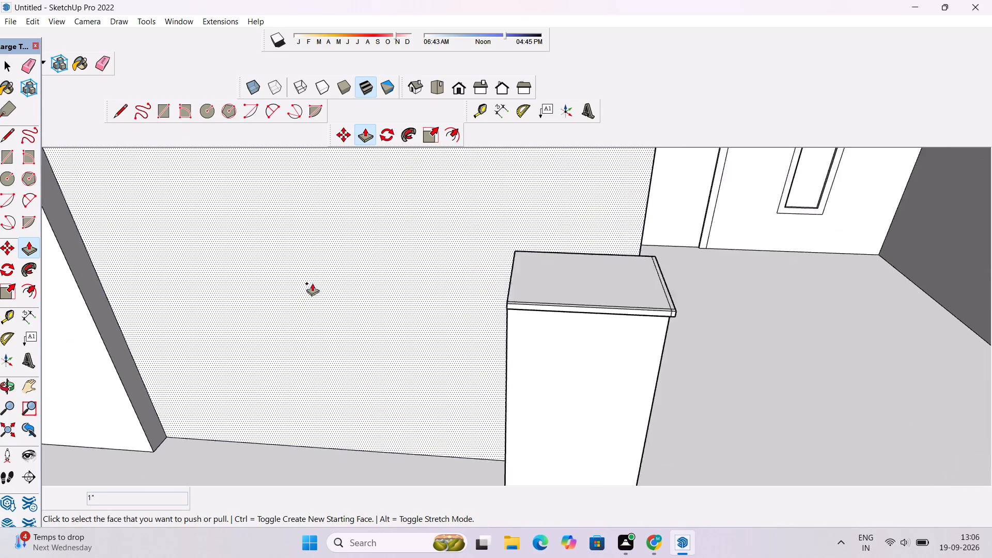
{"action": "scroll", "coordinate": [312, 283], "scroll_direction": "up", "scroll_amount": 7}
{"action": "left_click", "coordinate": [765, 290]}
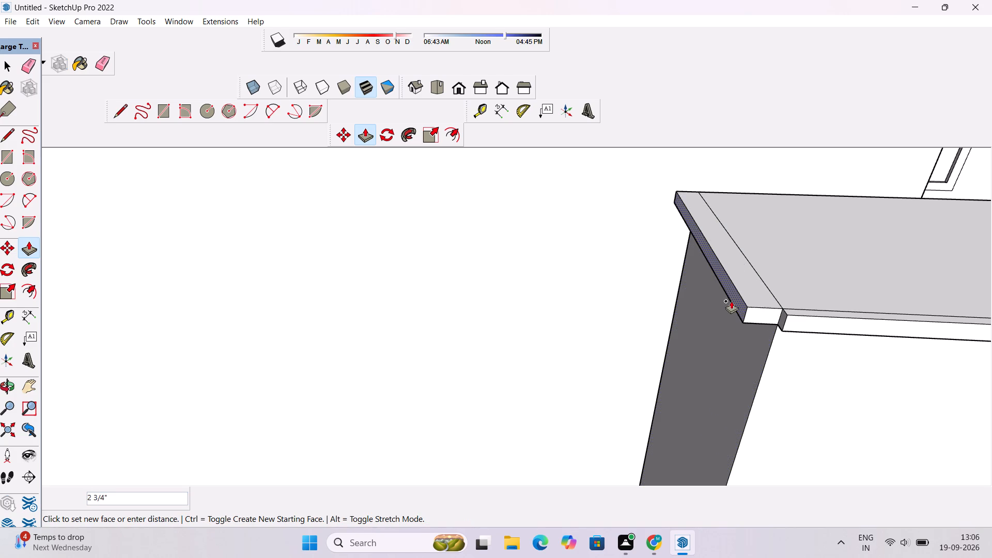
{"action": "type", "text": "1\""}
{"action": "key", "text": "Return"}
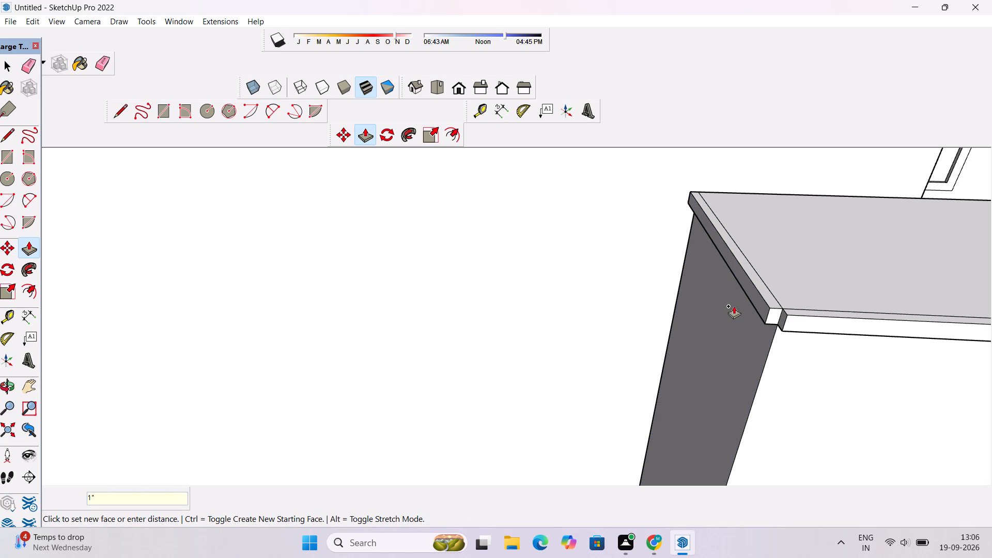
Pull the small end face at the middle pillar's remaining front cap corner 1", flush with the front band.
{"action": "scroll", "coordinate": [504, 256], "scroll_direction": "down", "scroll_amount": 4}
{"action": "scroll", "coordinate": [681, 290], "scroll_direction": "up", "scroll_amount": 4}
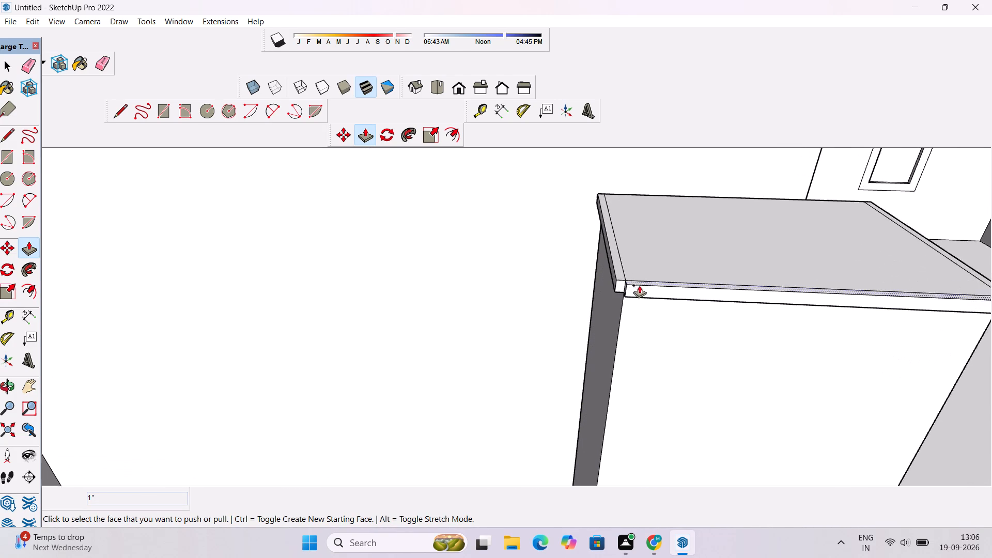
{"action": "scroll", "coordinate": [639, 285], "scroll_direction": "up", "scroll_amount": 13}
{"action": "left_click", "coordinate": [613, 275]}
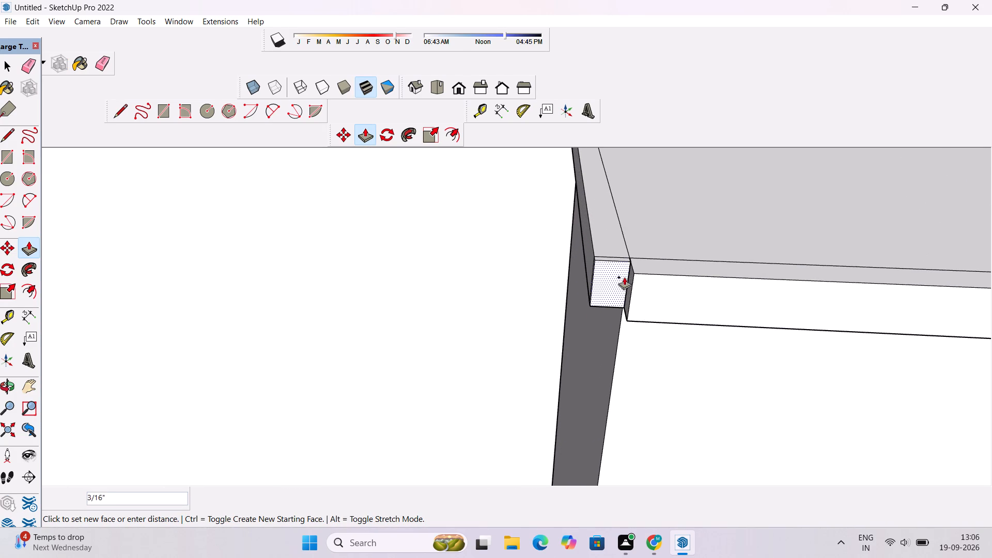
{"action": "left_click", "coordinate": [636, 277]}
Draw a rectangle about 10 3/16" by 20' 8 5/8" on the slab, spanning between the middle pillar and the front corner pillar away from the open porch.
{"action": "scroll", "coordinate": [450, 196], "scroll_direction": "down", "scroll_amount": 6}
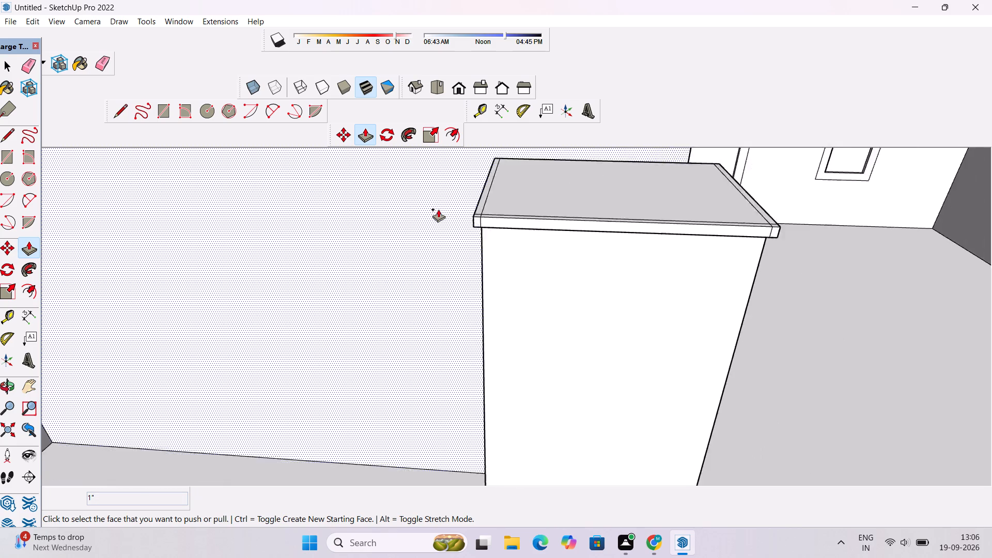
{"action": "scroll", "coordinate": [438, 209], "scroll_direction": "down", "scroll_amount": 5}
{"action": "key", "text": "o"}
{"action": "left_click_drag", "start_coordinate": [530, 269], "coordinate": [497, 192]}
{"action": "scroll", "coordinate": [491, 183], "scroll_direction": "down", "scroll_amount": 7}
{"action": "left_click_drag", "start_coordinate": [457, 202], "coordinate": [498, 227]}
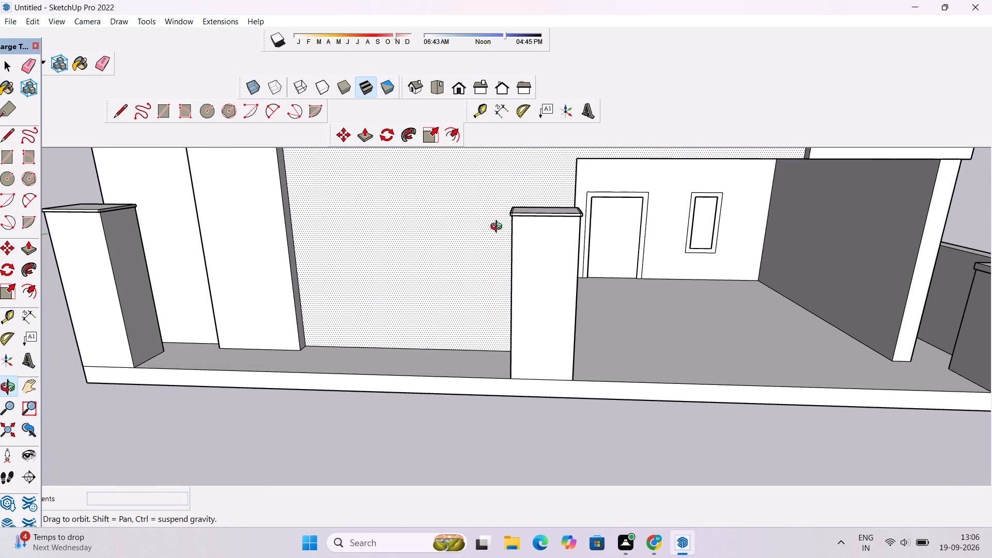
{"action": "scroll", "coordinate": [497, 230], "scroll_direction": "down", "scroll_amount": 2}
{"action": "left_click_drag", "start_coordinate": [494, 243], "coordinate": [489, 301]}
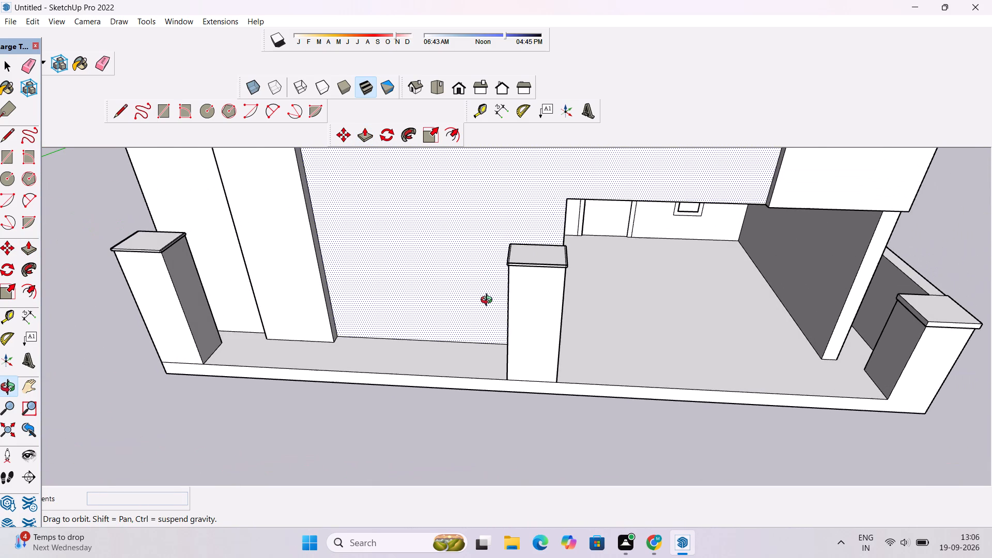
{"action": "scroll", "coordinate": [479, 296], "scroll_direction": "down", "scroll_amount": 2}
{"action": "left_click_drag", "start_coordinate": [477, 311], "coordinate": [478, 365]}
{"action": "scroll", "coordinate": [321, 358], "scroll_direction": "up", "scroll_amount": 3}
{"action": "left_click_drag", "start_coordinate": [366, 374], "coordinate": [379, 371]}
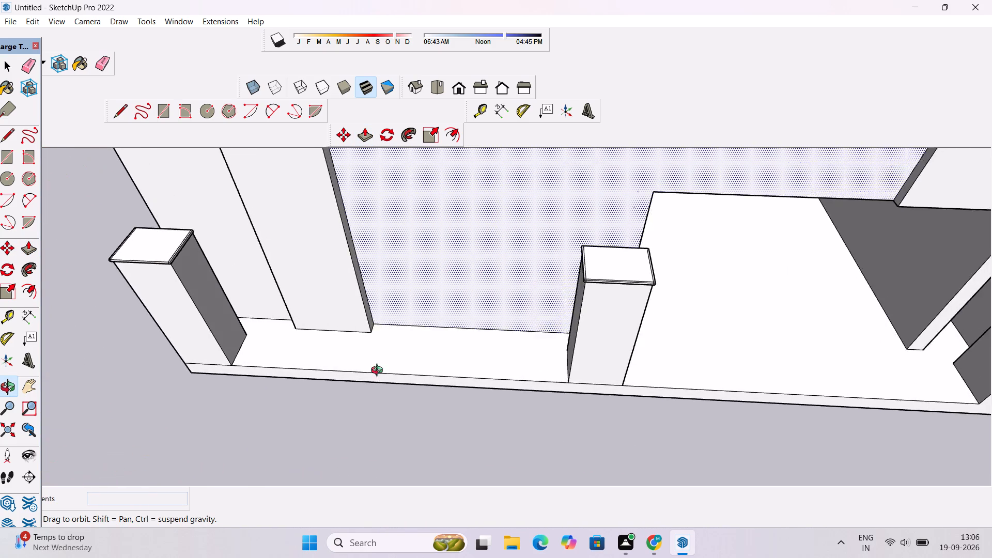
{"action": "left_click_drag", "start_coordinate": [379, 371], "coordinate": [399, 361]}
{"action": "scroll", "coordinate": [404, 357], "scroll_direction": "down", "scroll_amount": 4}
{"action": "left_click_drag", "start_coordinate": [402, 341], "coordinate": [411, 377], "text": "shift"}
{"action": "left_click_drag", "start_coordinate": [406, 381], "coordinate": [404, 293], "text": "shift"}
{"action": "left_click_drag", "start_coordinate": [398, 344], "coordinate": [398, 370]}
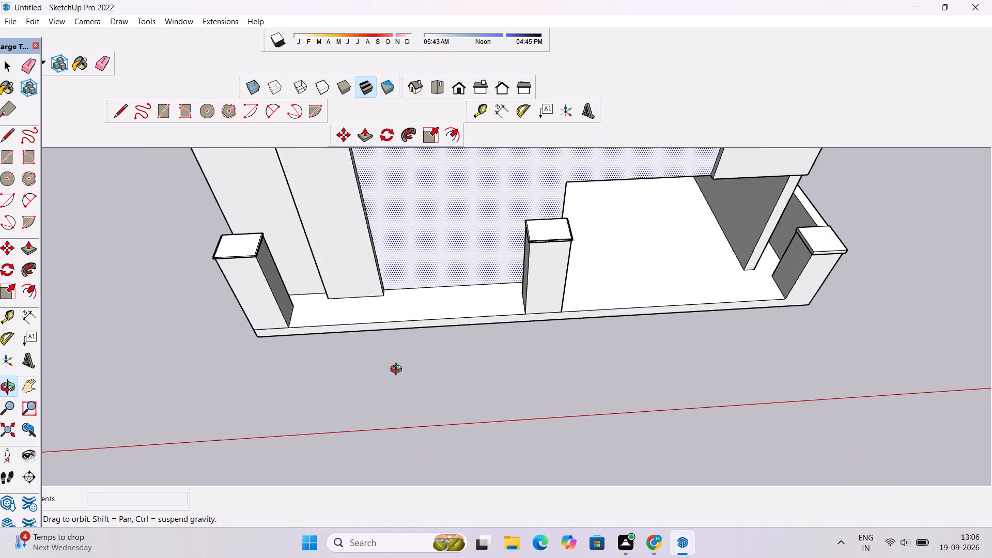
{"action": "left_click_drag", "start_coordinate": [398, 370], "coordinate": [398, 374]}
{"action": "scroll", "coordinate": [307, 305], "scroll_direction": "up", "scroll_amount": 1}
{"action": "key", "text": "r"}
{"action": "scroll", "coordinate": [301, 304], "scroll_direction": "up", "scroll_amount": 6}
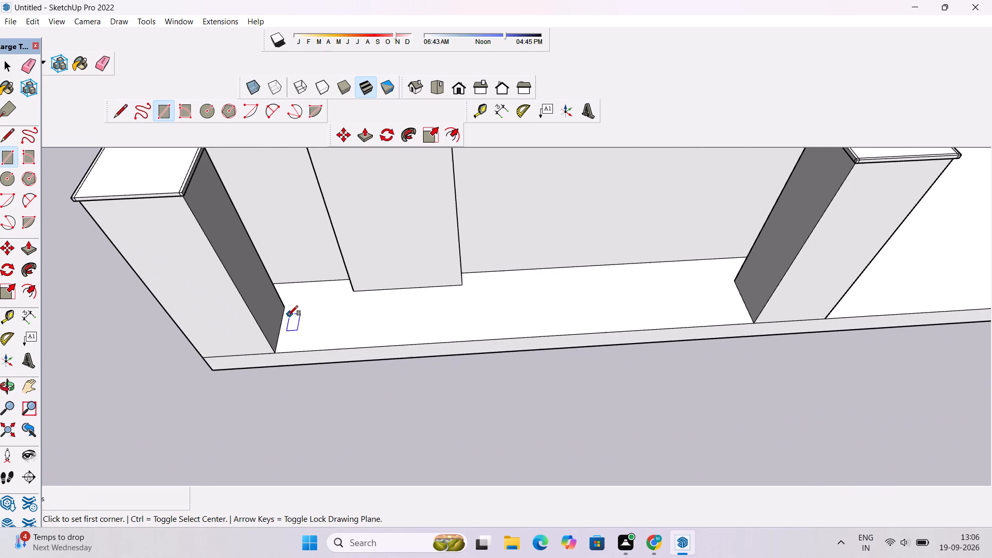
{"action": "left_click", "coordinate": [281, 321]}
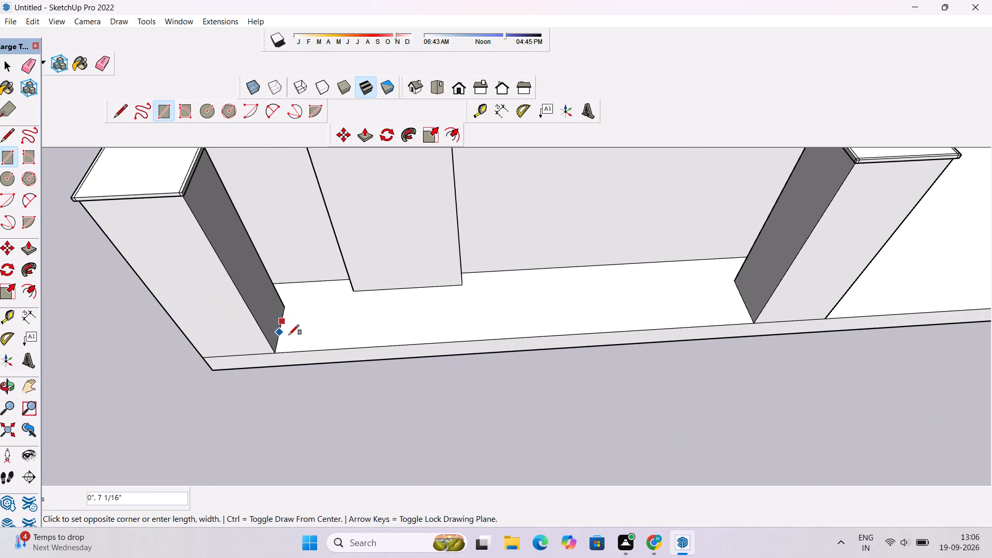
{"action": "scroll", "coordinate": [365, 343], "scroll_direction": "down", "scroll_amount": 1}
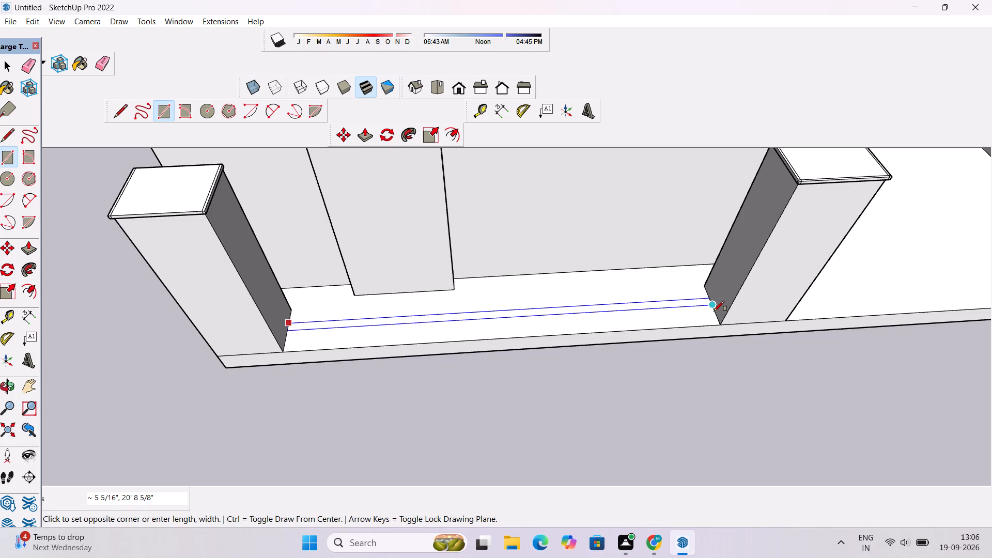
{"action": "scroll", "coordinate": [714, 311], "scroll_direction": "up", "scroll_amount": 3}
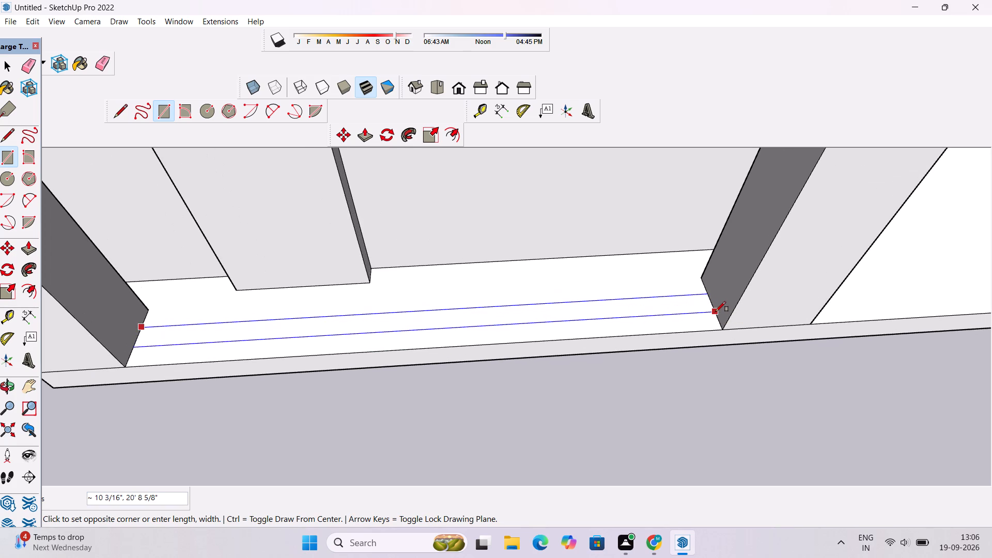
{"action": "left_click", "coordinate": [716, 312]}
Push/Pull the thin rectangle between the two front pillars up 8' to form a boundary wall.
{"action": "key", "text": "space"}
{"action": "left_click", "coordinate": [644, 307]}
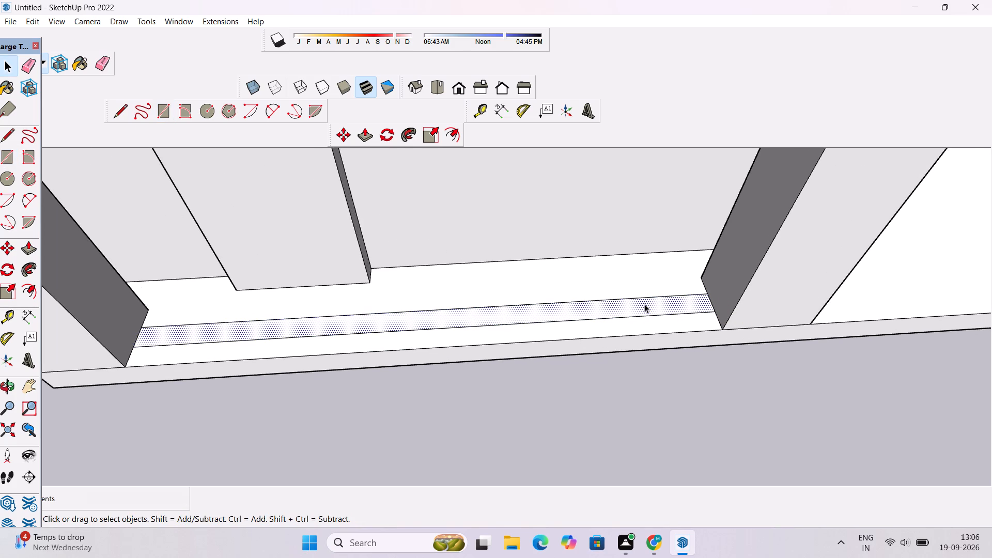
{"action": "key", "text": "p"}
{"action": "left_click", "coordinate": [644, 304]}
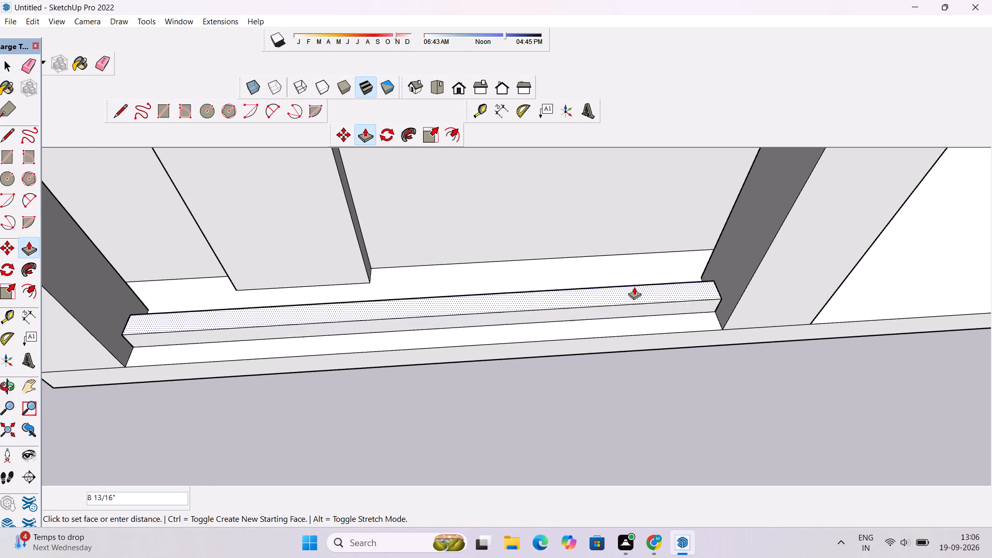
{"action": "scroll", "coordinate": [634, 287], "scroll_direction": "down", "scroll_amount": 8}
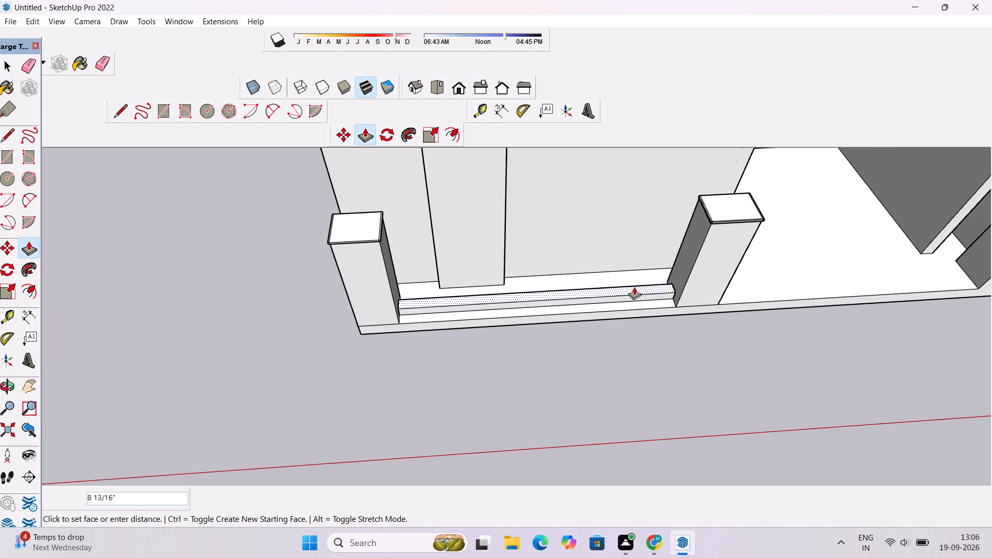
{"action": "scroll", "coordinate": [634, 287], "scroll_direction": "down", "scroll_amount": 3}
{"action": "scroll", "coordinate": [663, 251], "scroll_direction": "up", "scroll_amount": 7}
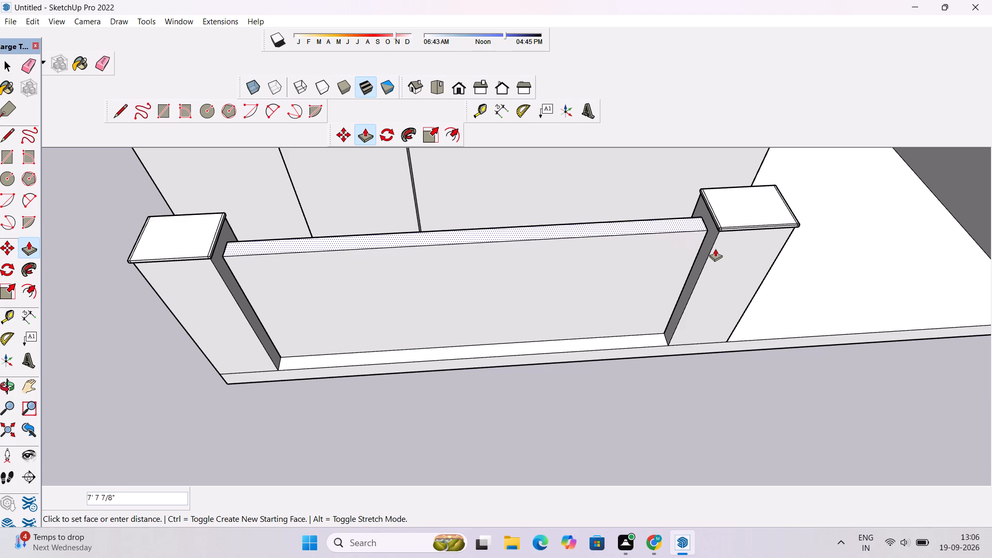
{"action": "type", "text": "8'"}
{"action": "key", "text": "Return"}
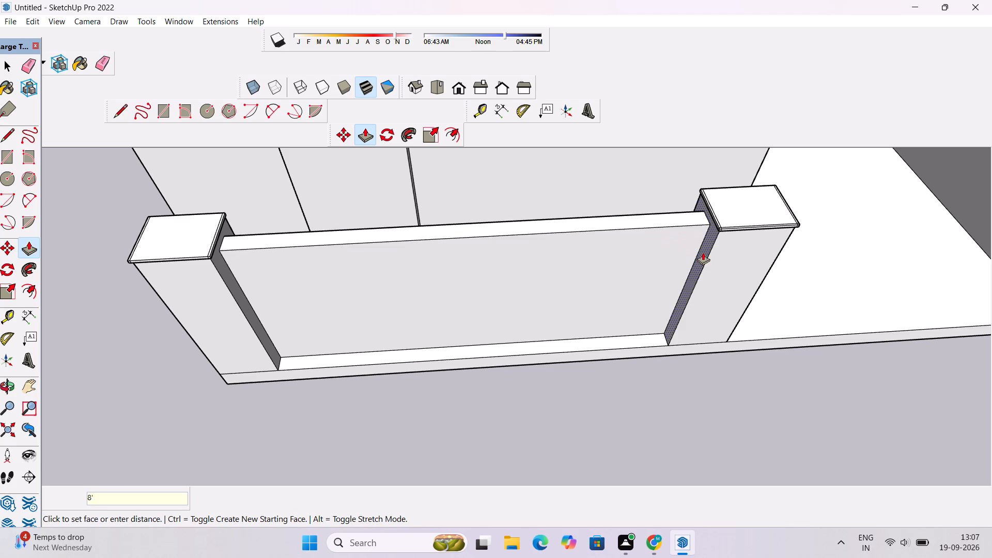
Examine the front wall between the pillars and the overall model, including the separate slab beside the house.
{"action": "key", "text": "o"}
{"action": "scroll", "coordinate": [685, 267], "scroll_direction": "down", "scroll_amount": 5}
{"action": "left_click_drag", "start_coordinate": [666, 324], "coordinate": [641, 278]}
{"action": "scroll", "coordinate": [640, 276], "scroll_direction": "down", "scroll_amount": 5}
{"action": "left_click_drag", "start_coordinate": [640, 276], "coordinate": [643, 300]}
{"action": "scroll", "coordinate": [643, 300], "scroll_direction": "down", "scroll_amount": 9}
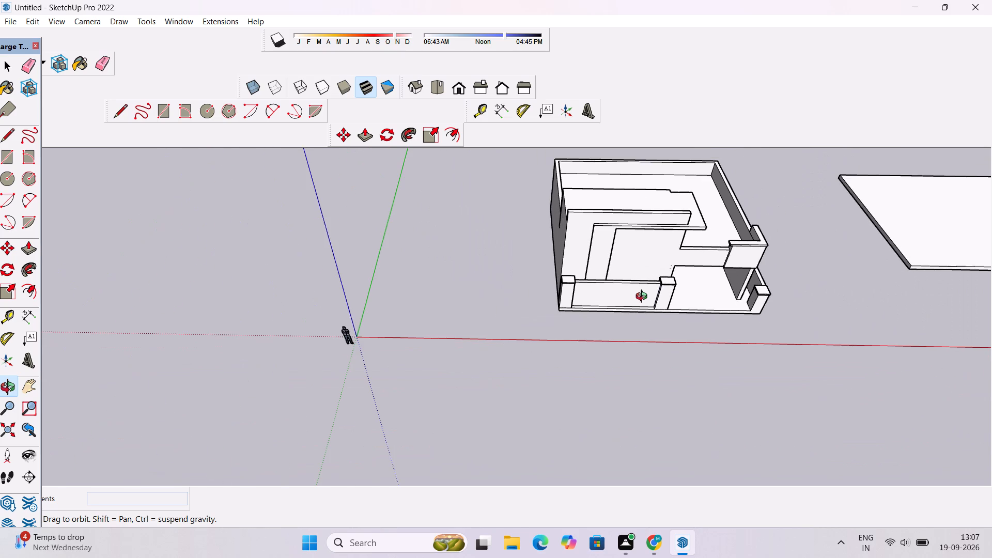
{"action": "scroll", "coordinate": [645, 281], "scroll_direction": "down", "scroll_amount": 4}
{"action": "left_click_drag", "start_coordinate": [646, 277], "coordinate": [647, 287]}
{"action": "scroll", "coordinate": [646, 282], "scroll_direction": "down", "scroll_amount": 8}
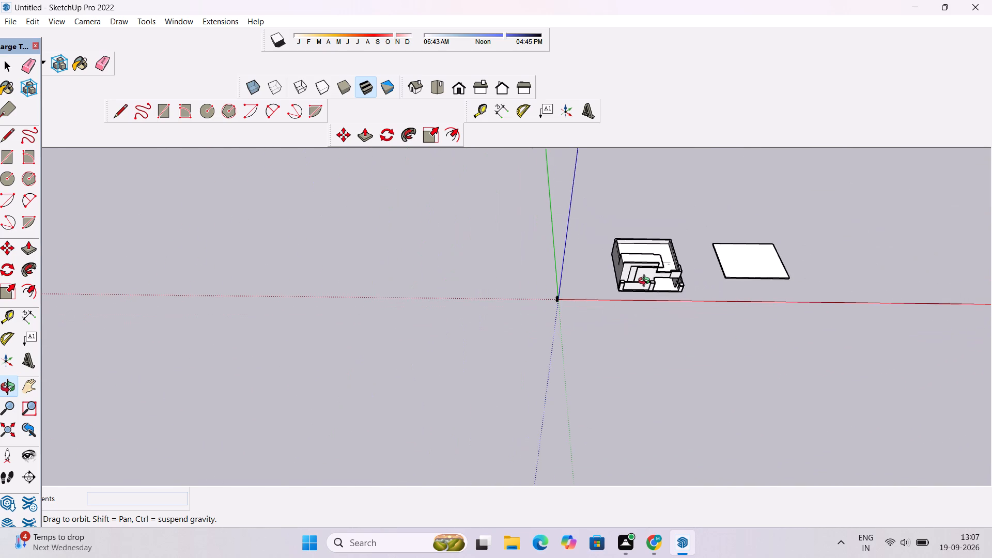
{"action": "left_click", "coordinate": [645, 280]}
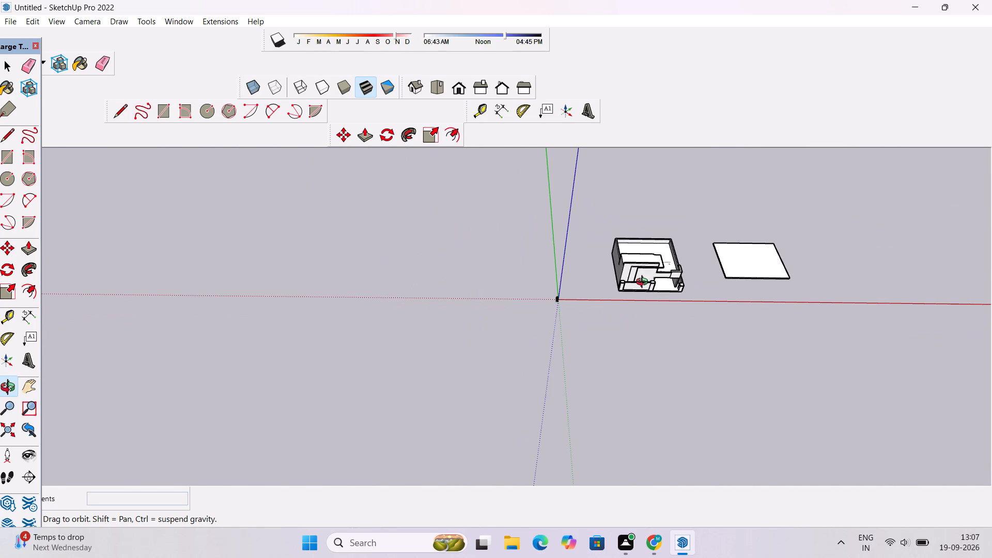
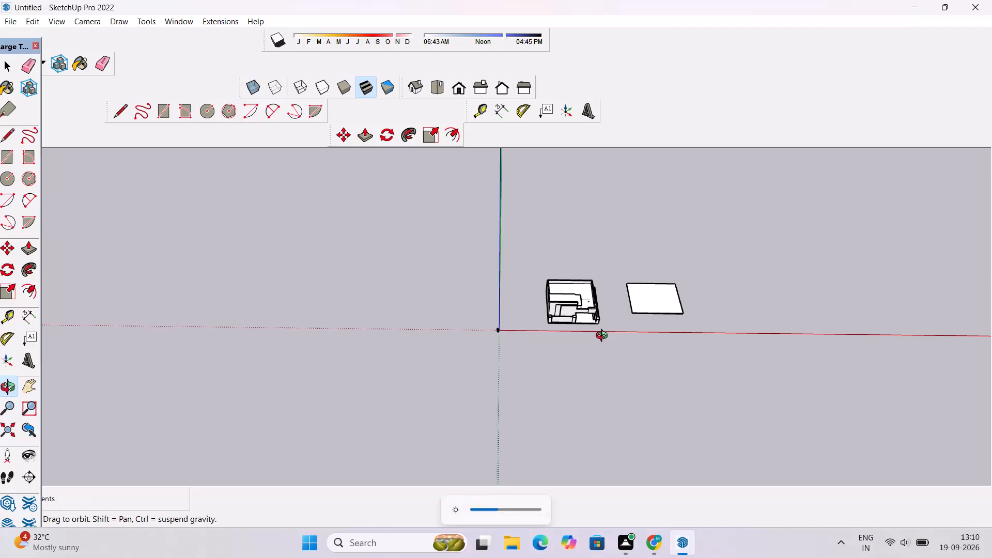
Examine the house front, the boundary wall and its pillars, and the gap between the wall and the facade.
{"action": "scroll", "coordinate": [604, 337], "scroll_direction": "down", "scroll_amount": 1}
{"action": "left_click_drag", "start_coordinate": [617, 348], "coordinate": [528, 344], "text": "shift"}
{"action": "scroll", "coordinate": [508, 346], "scroll_direction": "up", "scroll_amount": 3}
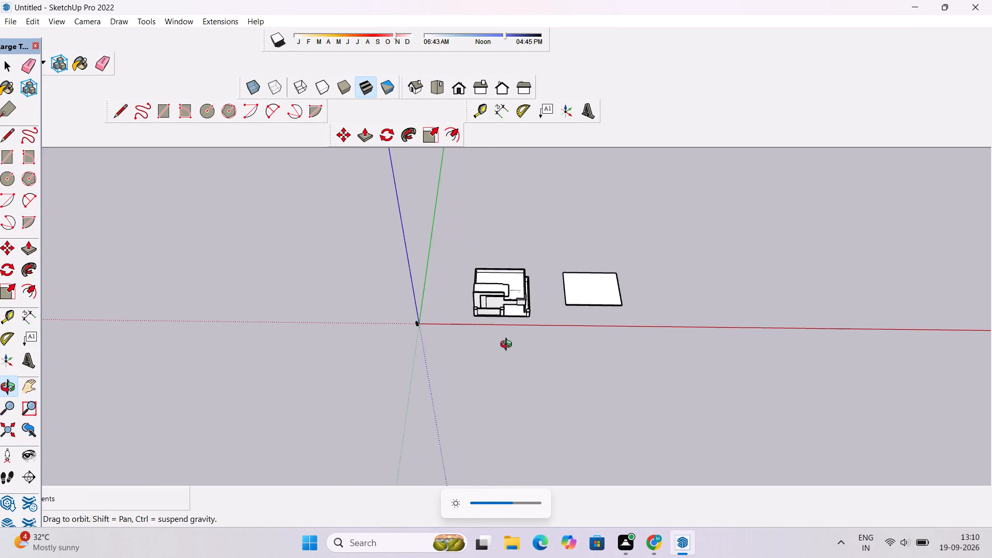
{"action": "scroll", "coordinate": [508, 346], "scroll_direction": "up", "scroll_amount": 4}
{"action": "left_click_drag", "start_coordinate": [508, 341], "coordinate": [507, 266]}
{"action": "scroll", "coordinate": [507, 254], "scroll_direction": "up", "scroll_amount": 7}
{"action": "scroll", "coordinate": [506, 259], "scroll_direction": "down", "scroll_amount": 1}
{"action": "left_click_drag", "start_coordinate": [503, 326], "coordinate": [503, 244]}
{"action": "scroll", "coordinate": [513, 307], "scroll_direction": "up", "scroll_amount": 8}
{"action": "scroll", "coordinate": [510, 303], "scroll_direction": "down", "scroll_amount": 4}
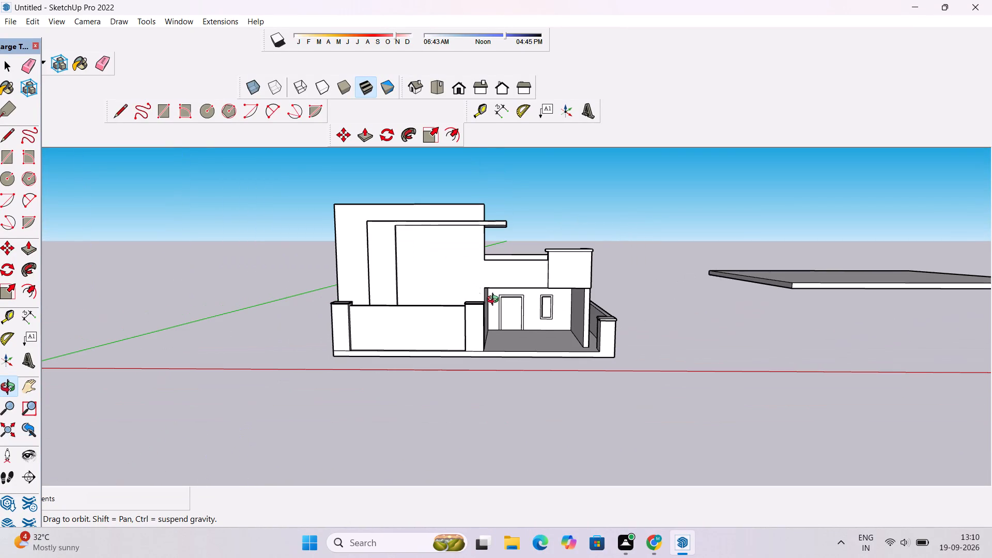
{"action": "scroll", "coordinate": [469, 306], "scroll_direction": "up", "scroll_amount": 4}
{"action": "left_click_drag", "start_coordinate": [454, 306], "coordinate": [473, 440]}
{"action": "scroll", "coordinate": [406, 339], "scroll_direction": "up", "scroll_amount": 4}
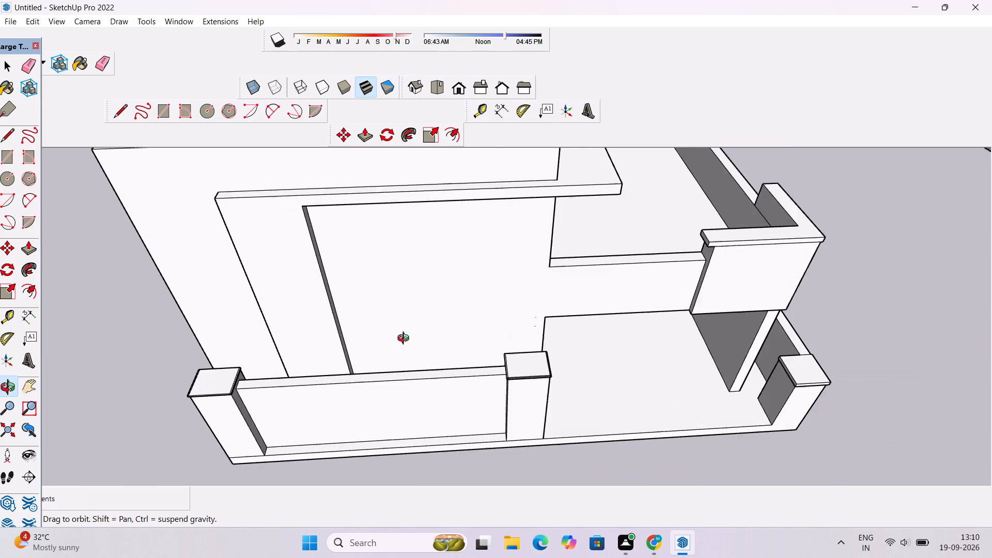
{"action": "scroll", "coordinate": [406, 339], "scroll_direction": "up", "scroll_amount": 1}
{"action": "scroll", "coordinate": [444, 343], "scroll_direction": "down", "scroll_amount": 3}
{"action": "left_click_drag", "start_coordinate": [453, 339], "coordinate": [397, 317]}
{"action": "scroll", "coordinate": [351, 324], "scroll_direction": "up", "scroll_amount": 4}
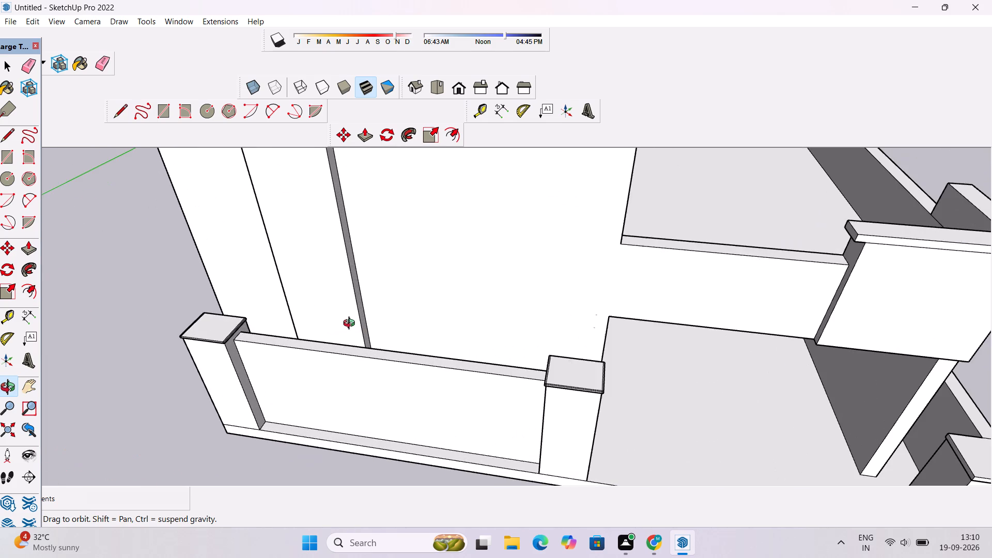
{"action": "left_click_drag", "start_coordinate": [351, 324], "coordinate": [364, 433]}
{"action": "scroll", "coordinate": [318, 363], "scroll_direction": "up", "scroll_amount": 5}
{"action": "left_click_drag", "start_coordinate": [318, 364], "coordinate": [321, 367], "text": "shift"}
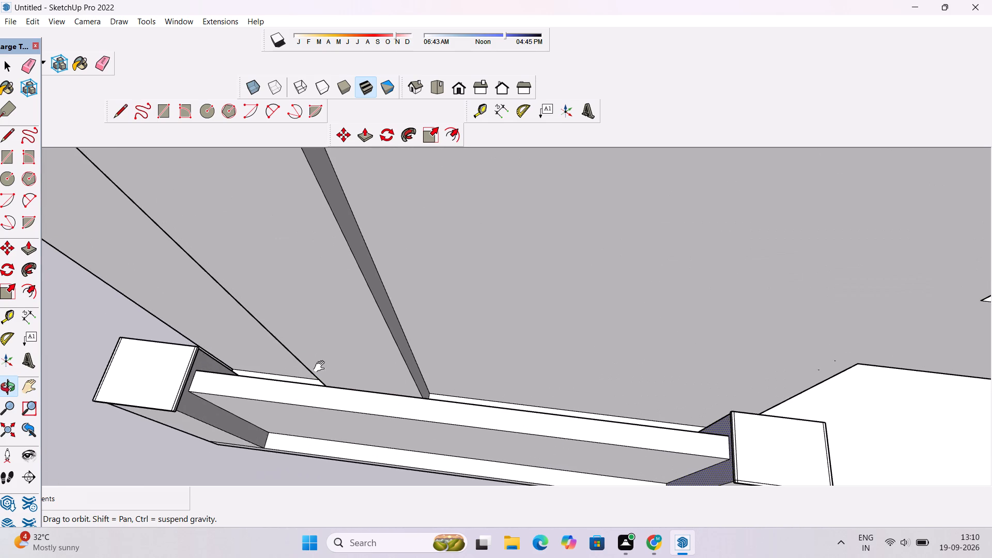
{"action": "left_click_drag", "start_coordinate": [321, 367], "coordinate": [379, 308], "text": "shift"}
{"action": "scroll", "coordinate": [382, 301], "scroll_direction": "down", "scroll_amount": 5}
{"action": "left_click_drag", "start_coordinate": [386, 341], "coordinate": [389, 370]}
{"action": "scroll", "coordinate": [386, 313], "scroll_direction": "up", "scroll_amount": 11}
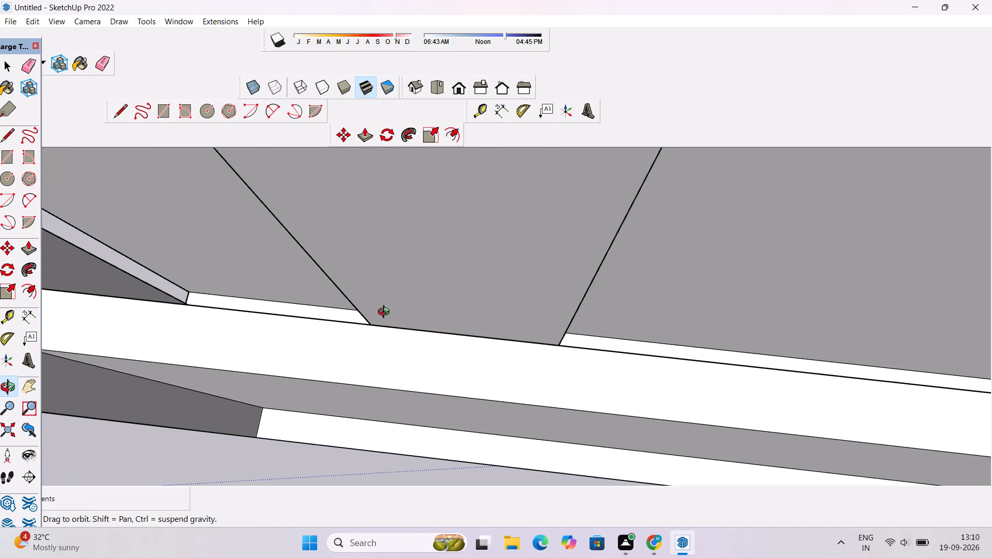
{"action": "scroll", "coordinate": [386, 313], "scroll_direction": "up", "scroll_amount": 1}
{"action": "left_click_drag", "start_coordinate": [383, 325], "coordinate": [382, 334]}
{"action": "scroll", "coordinate": [382, 334], "scroll_direction": "down", "scroll_amount": 4}
{"action": "left_click_drag", "start_coordinate": [239, 338], "coordinate": [556, 229]}
{"action": "scroll", "coordinate": [562, 217], "scroll_direction": "down", "scroll_amount": 5}
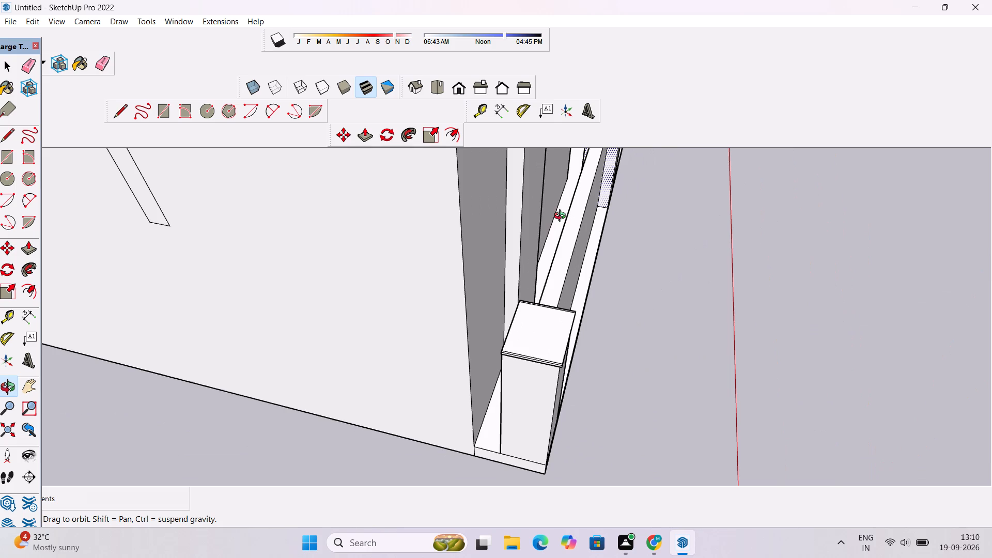
Place a guide 1' in from the slab's side edge, in the gap between the house wall and the corner pillar.
{"action": "scroll", "coordinate": [523, 241], "scroll_direction": "down", "scroll_amount": 4}
{"action": "left_click_drag", "start_coordinate": [541, 376], "coordinate": [614, 355]}
{"action": "scroll", "coordinate": [554, 334], "scroll_direction": "up", "scroll_amount": 4}
{"action": "left_click_drag", "start_coordinate": [506, 357], "coordinate": [508, 389]}
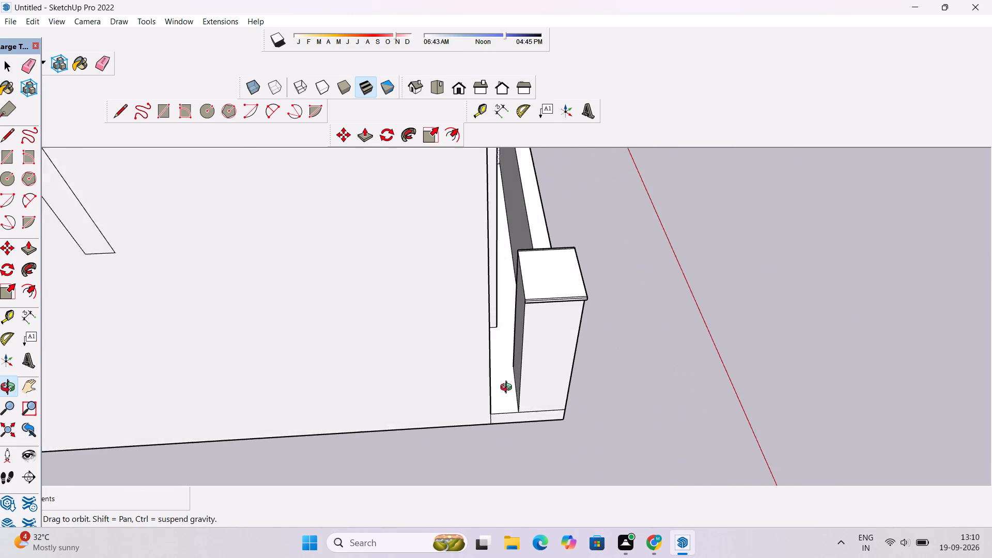
{"action": "left_click_drag", "start_coordinate": [508, 389], "coordinate": [507, 405]}
{"action": "scroll", "coordinate": [505, 404], "scroll_direction": "up", "scroll_amount": 5}
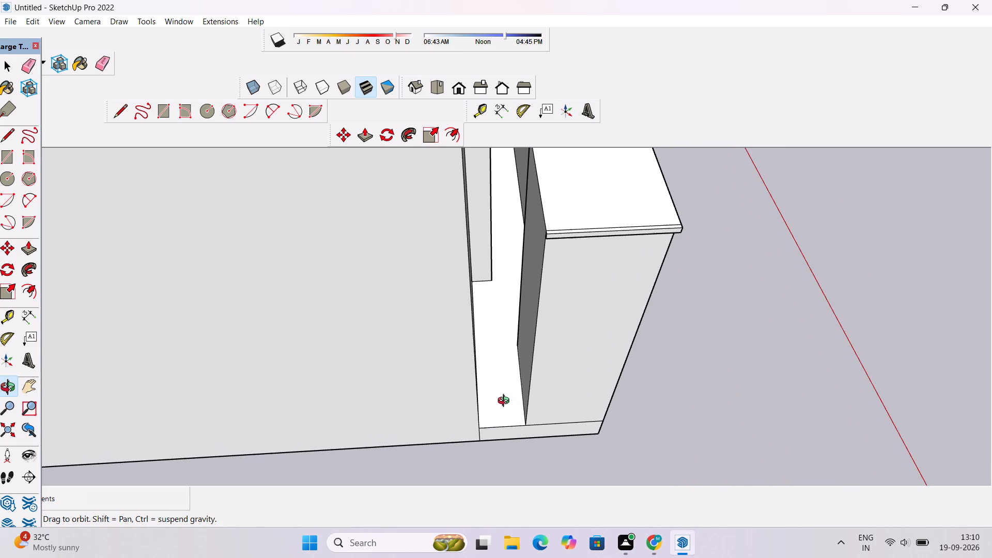
{"action": "key", "text": "t"}
{"action": "scroll", "coordinate": [506, 402], "scroll_direction": "down", "scroll_amount": 2}
{"action": "scroll", "coordinate": [506, 416], "scroll_direction": "up", "scroll_amount": 7}
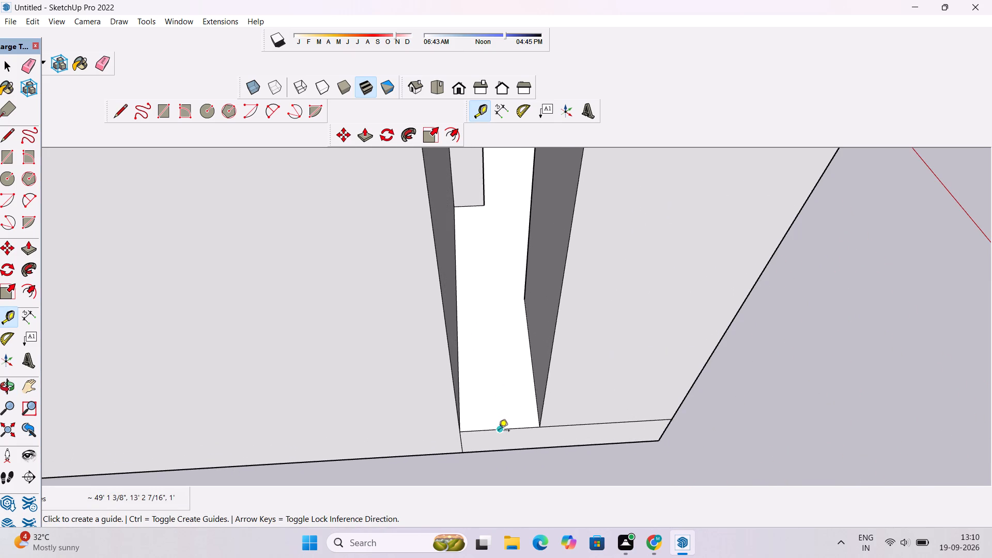
{"action": "left_click", "coordinate": [500, 430]}
{"action": "type", "text": "1'"}
{"action": "key", "text": "Return"}
Draw a line about 1' 5 11/16" along the guide, from the house wall to the corner pillar.
{"action": "key", "text": "l"}
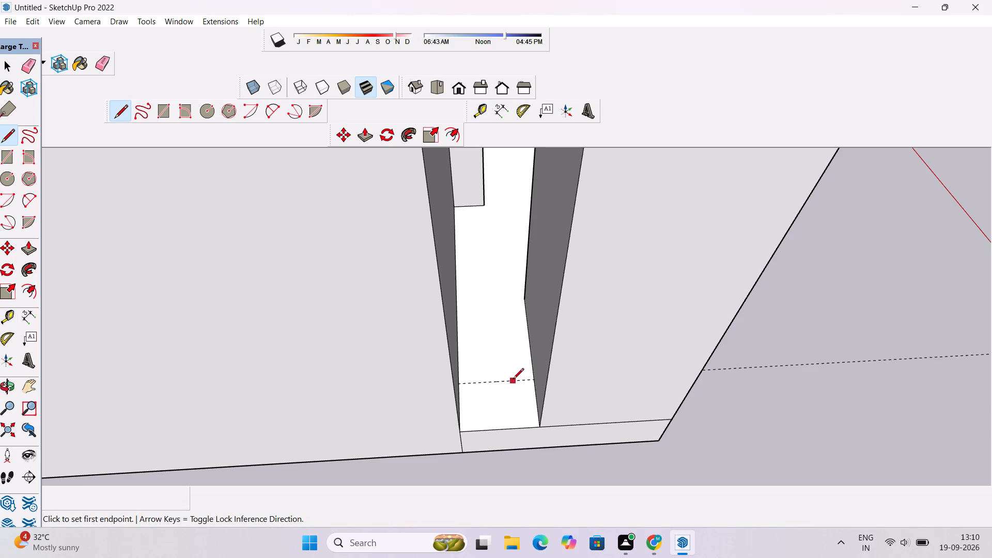
{"action": "left_click", "coordinate": [533, 380]}
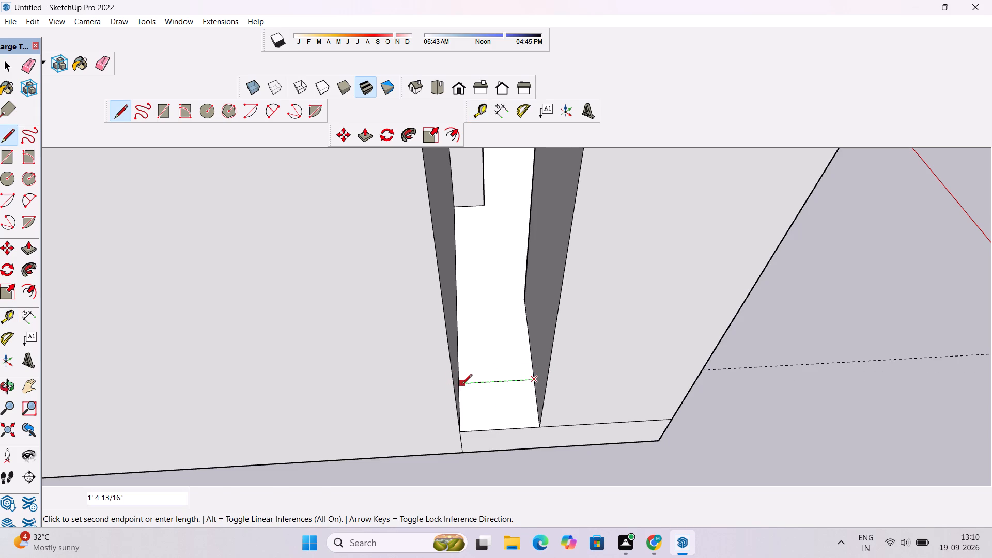
{"action": "scroll", "coordinate": [461, 385], "scroll_direction": "up", "scroll_amount": 4}
{"action": "key", "text": "space"}
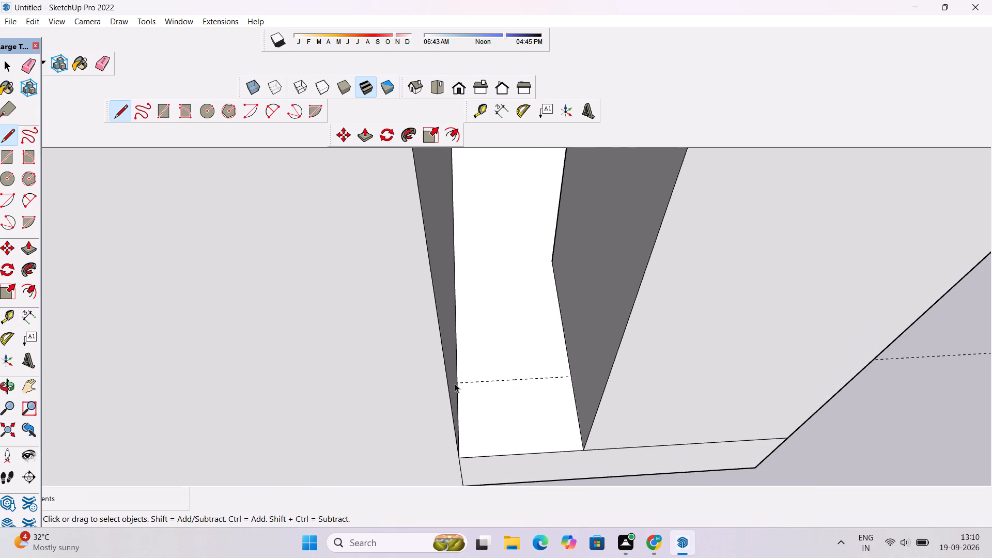
{"action": "key", "text": "t"}
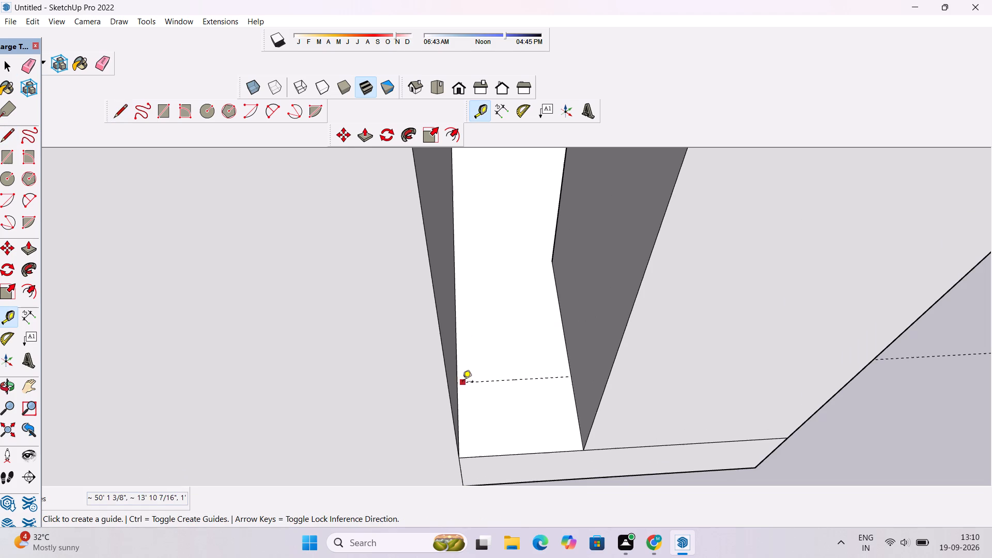
{"action": "key", "text": "l"}
{"action": "left_click", "coordinate": [459, 382]}
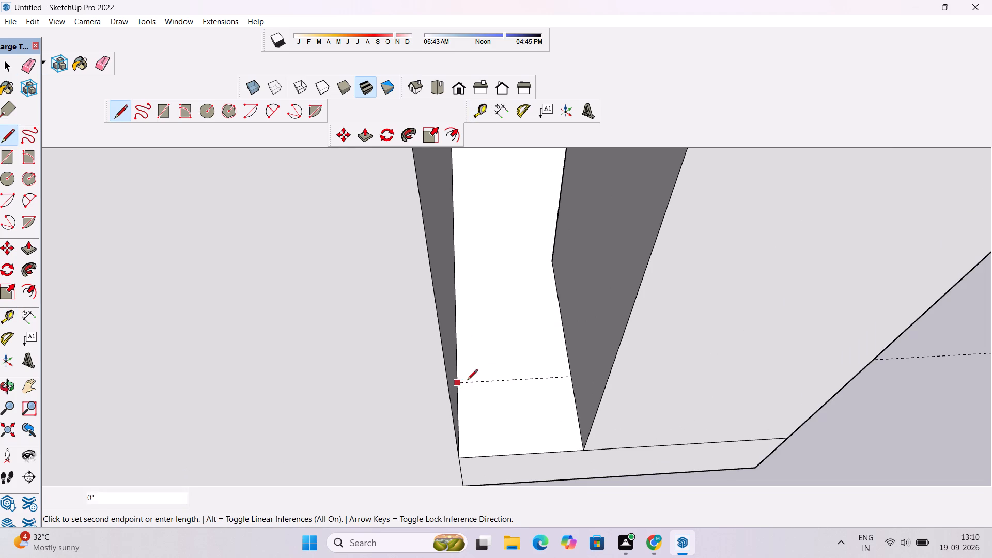
{"action": "left_click", "coordinate": [570, 377]}
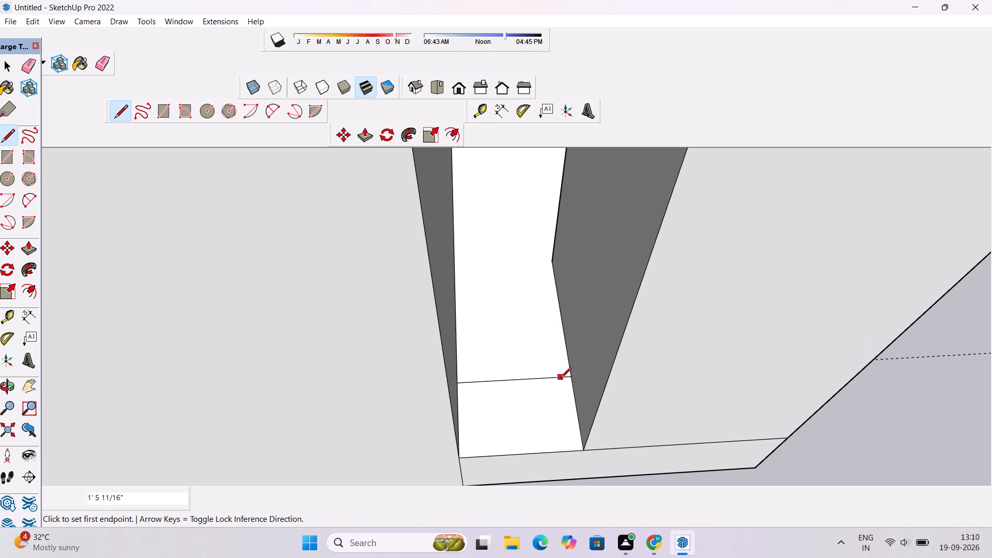
{"action": "key", "text": "space"}
Push/Pull the small slab face between the house and corner pillar up about 8' 5 9/16", to the pillar cap.
{"action": "key", "text": "p"}
{"action": "scroll", "coordinate": [478, 393], "scroll_direction": "down", "scroll_amount": 10}
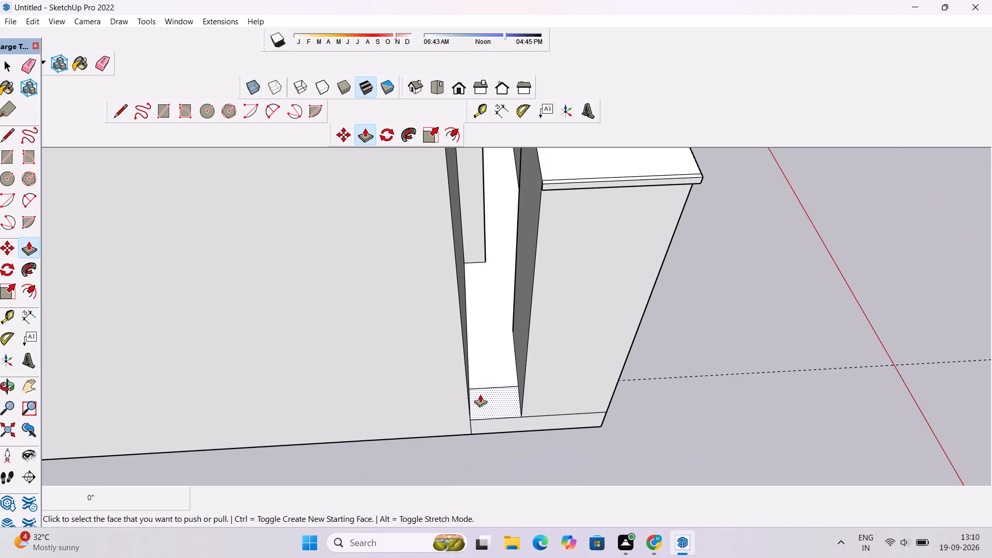
{"action": "left_click", "coordinate": [480, 395]}
{"action": "scroll", "coordinate": [482, 383], "scroll_direction": "down", "scroll_amount": 4}
{"action": "scroll", "coordinate": [496, 313], "scroll_direction": "up", "scroll_amount": 3}
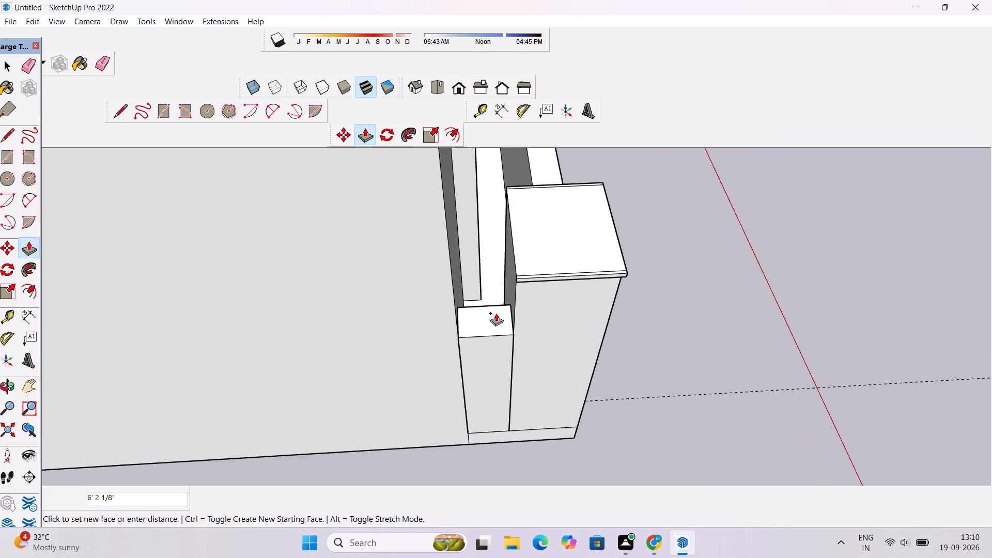
{"action": "scroll", "coordinate": [496, 309], "scroll_direction": "up", "scroll_amount": 8}
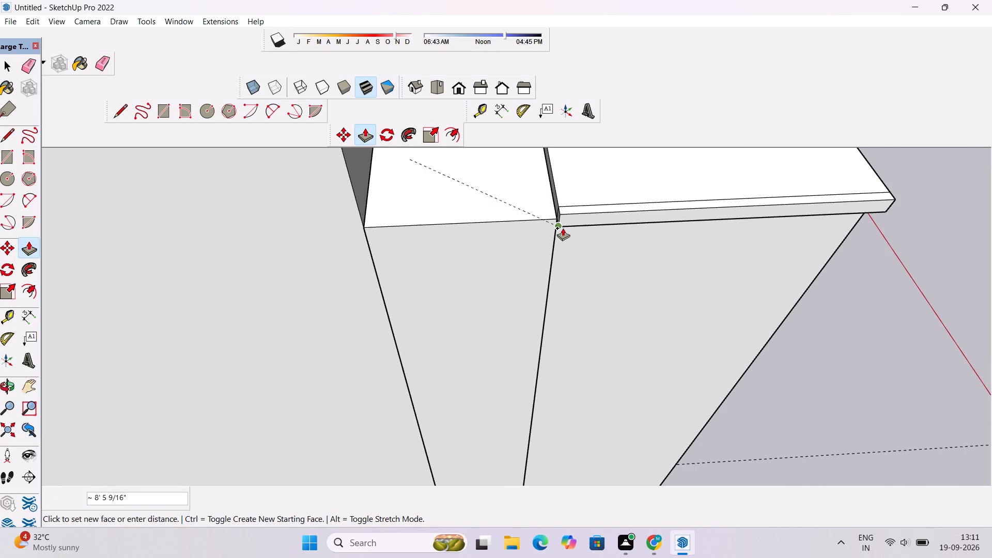
{"action": "scroll", "coordinate": [548, 224], "scroll_direction": "up", "scroll_amount": 9}
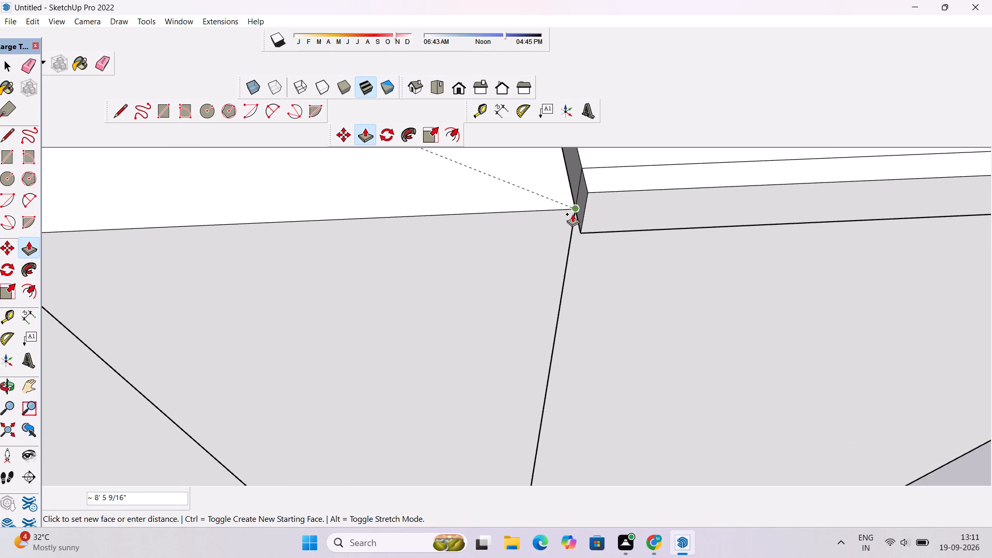
{"action": "left_click", "coordinate": [572, 214]}
{"action": "scroll", "coordinate": [481, 228], "scroll_direction": "down", "scroll_amount": 20}
{"action": "scroll", "coordinate": [481, 228], "scroll_direction": "down", "scroll_amount": 10}
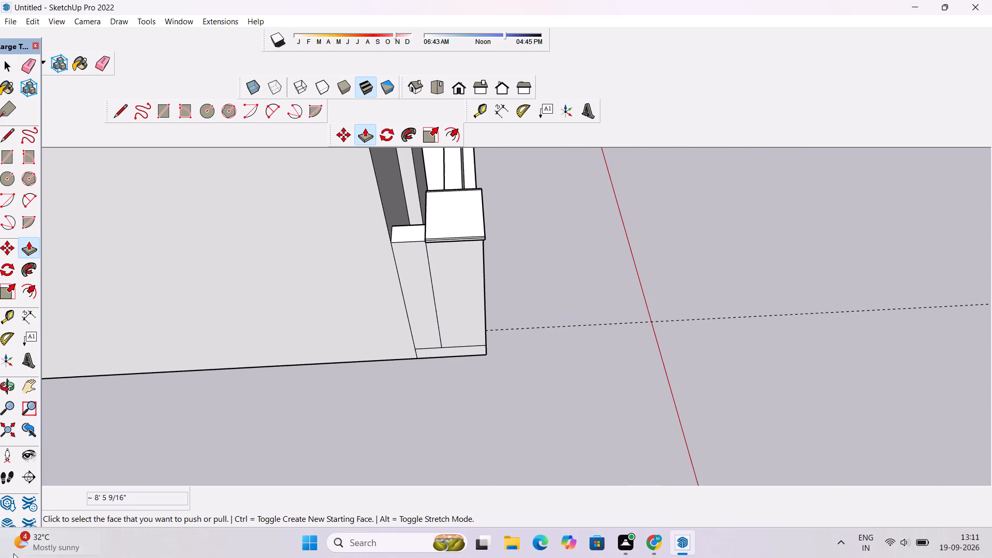
Place a horizontal guide about 1' 8 1/16" below the top edge of the L-shaped frame on the house front.
{"action": "key", "text": "o"}
{"action": "left_click_drag", "start_coordinate": [386, 434], "coordinate": [223, 377]}
{"action": "scroll", "coordinate": [250, 353], "scroll_direction": "down", "scroll_amount": 6}
{"action": "left_click_drag", "start_coordinate": [502, 378], "coordinate": [384, 311]}
{"action": "scroll", "coordinate": [419, 249], "scroll_direction": "up", "scroll_amount": 4}
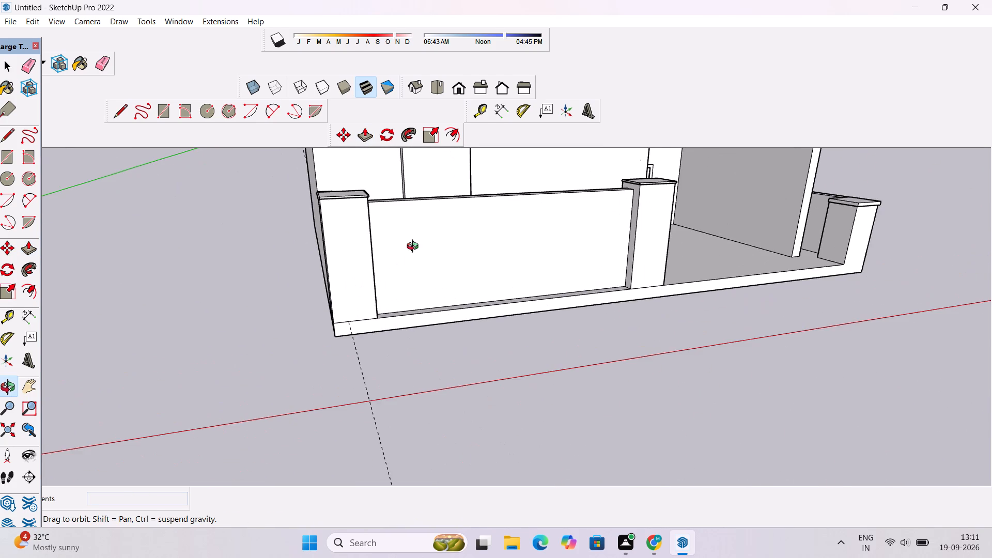
{"action": "left_click_drag", "start_coordinate": [416, 274], "coordinate": [379, 294]}
{"action": "scroll", "coordinate": [379, 294], "scroll_direction": "down", "scroll_amount": 4}
{"action": "left_click_drag", "start_coordinate": [381, 288], "coordinate": [382, 378], "text": "shift"}
{"action": "scroll", "coordinate": [388, 329], "scroll_direction": "up", "scroll_amount": 1}
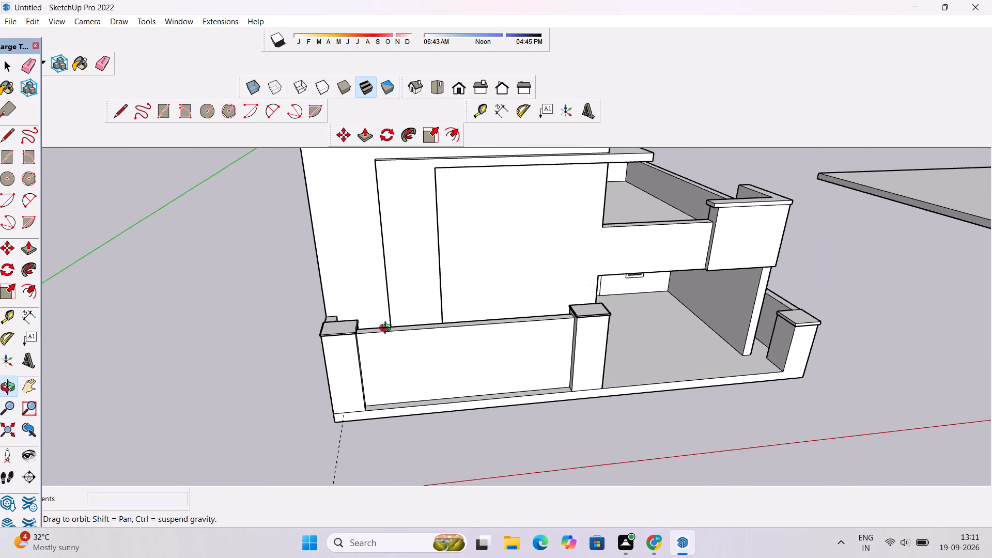
{"action": "left_click_drag", "start_coordinate": [432, 363], "coordinate": [395, 352]}
{"action": "scroll", "coordinate": [380, 322], "scroll_direction": "up", "scroll_amount": 2}
{"action": "left_click_drag", "start_coordinate": [406, 319], "coordinate": [434, 369], "text": "shift"}
{"action": "scroll", "coordinate": [434, 369], "scroll_direction": "up", "scroll_amount": 1}
{"action": "left_click_drag", "start_coordinate": [434, 369], "coordinate": [448, 406]}
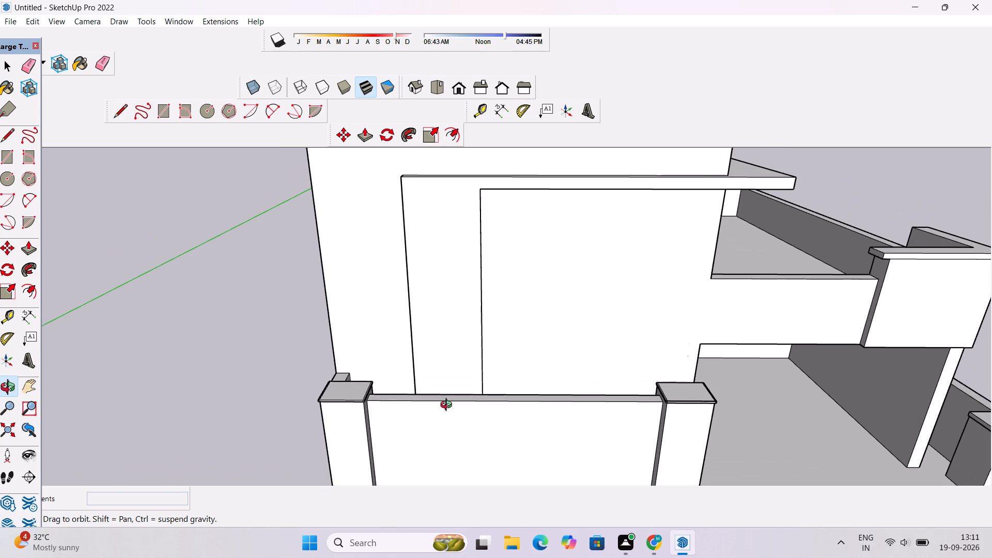
{"action": "key", "text": "t"}
{"action": "scroll", "coordinate": [448, 406], "scroll_direction": "down", "scroll_amount": 3}
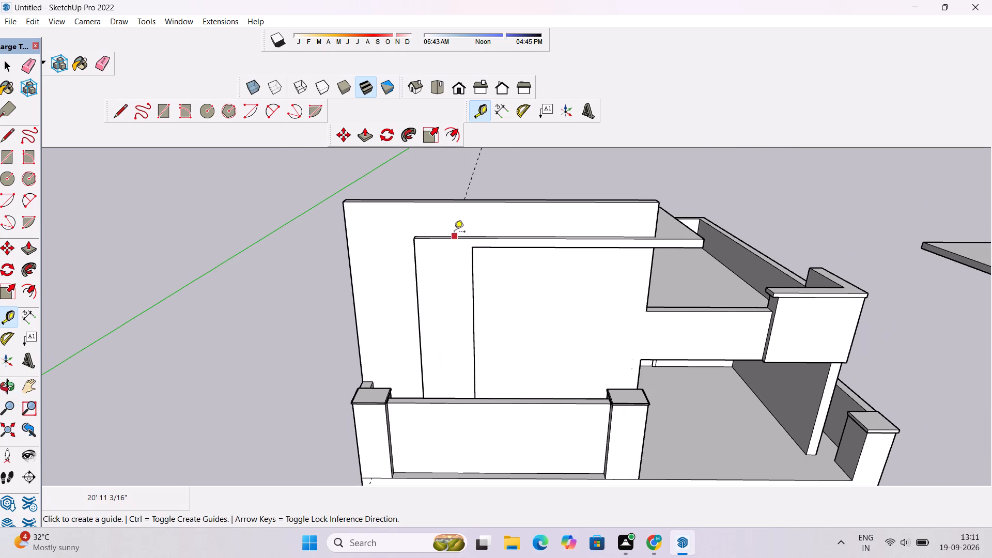
{"action": "scroll", "coordinate": [446, 244], "scroll_direction": "up", "scroll_amount": 4}
{"action": "left_click", "coordinate": [443, 238]}
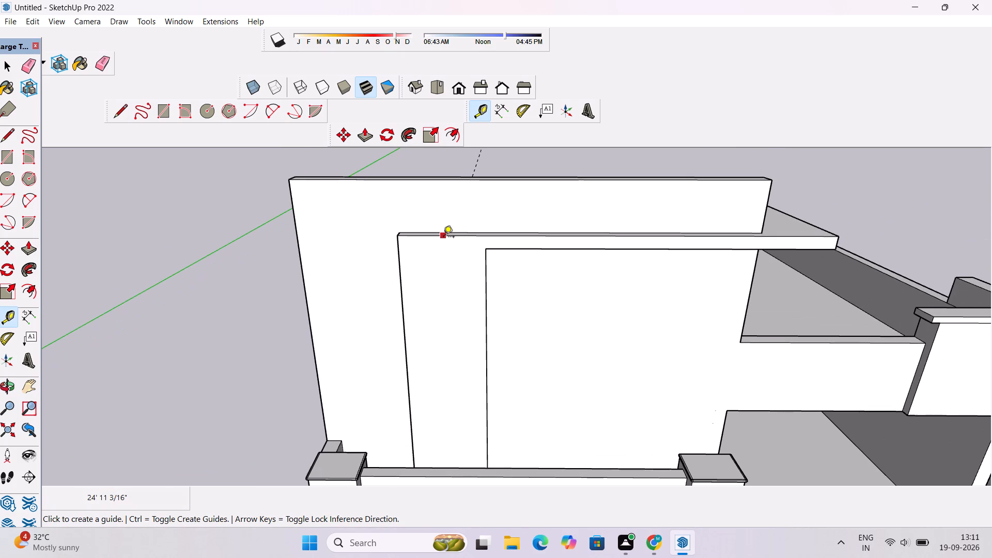
{"action": "scroll", "coordinate": [446, 267], "scroll_direction": "up", "scroll_amount": 2}
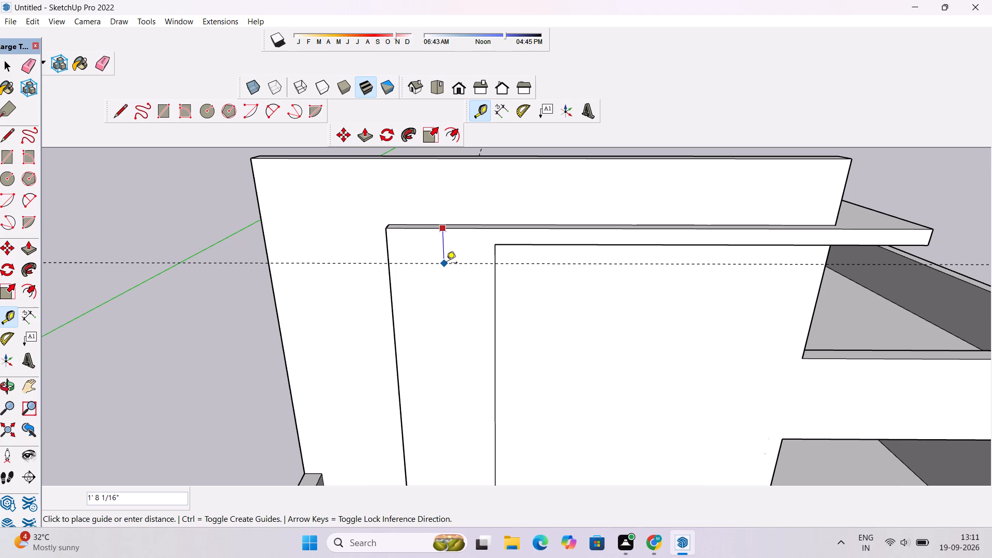
{"action": "left_click", "coordinate": [446, 263]}
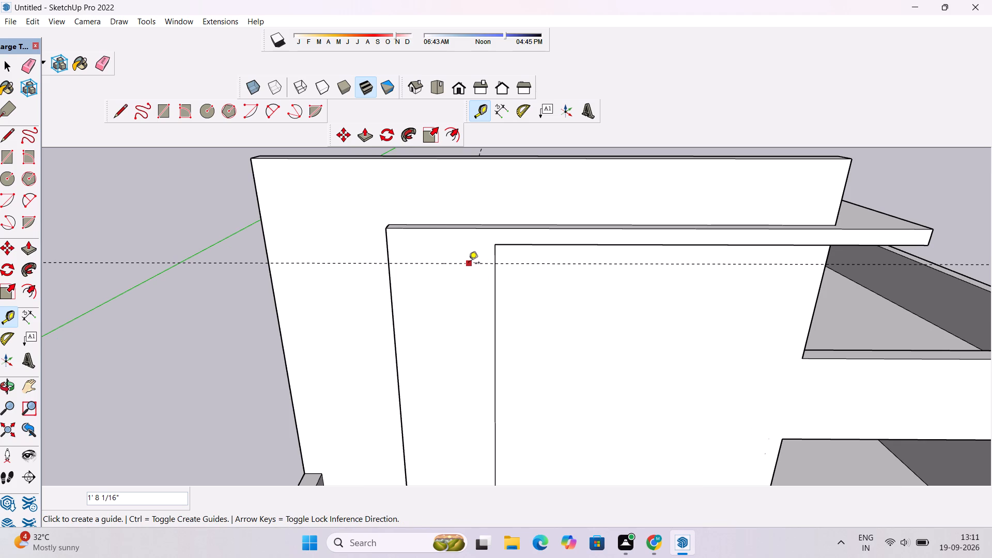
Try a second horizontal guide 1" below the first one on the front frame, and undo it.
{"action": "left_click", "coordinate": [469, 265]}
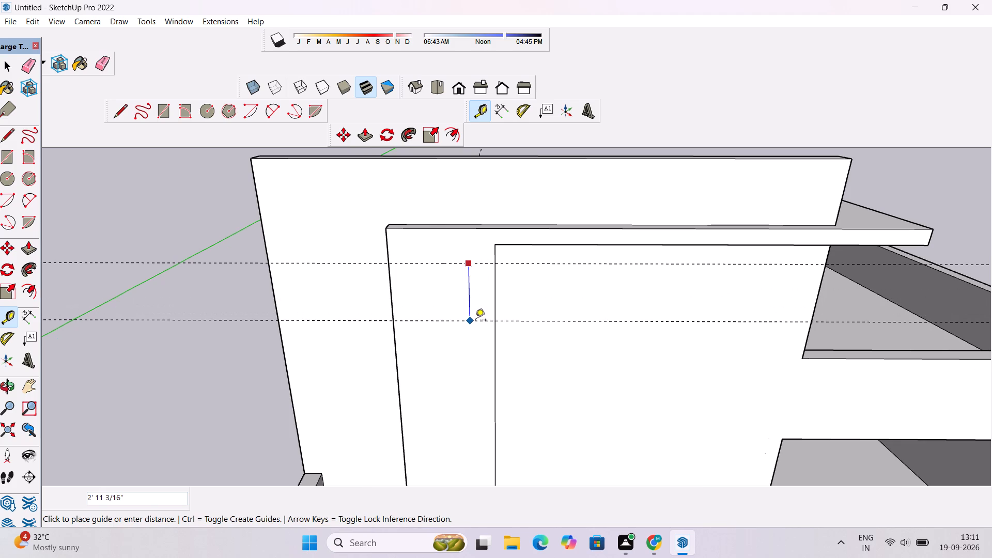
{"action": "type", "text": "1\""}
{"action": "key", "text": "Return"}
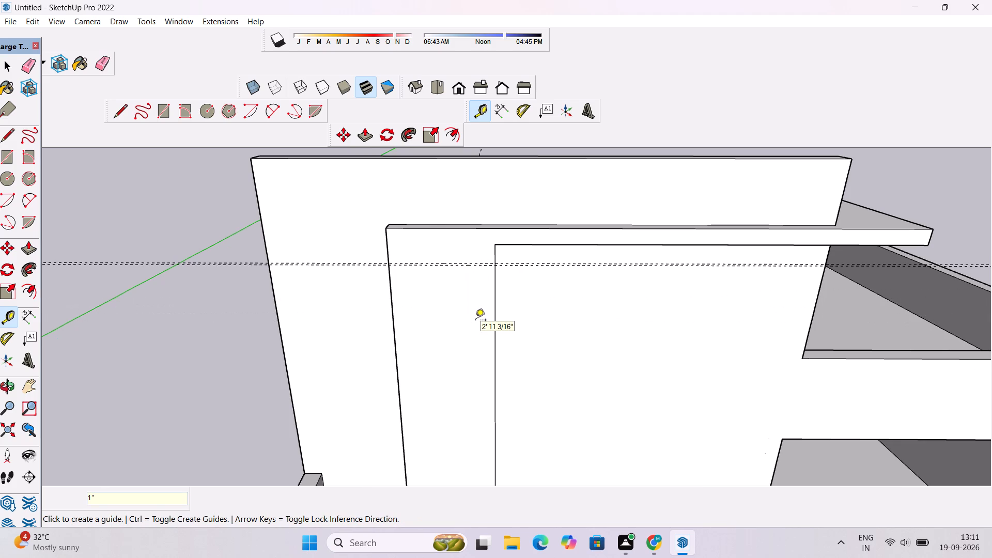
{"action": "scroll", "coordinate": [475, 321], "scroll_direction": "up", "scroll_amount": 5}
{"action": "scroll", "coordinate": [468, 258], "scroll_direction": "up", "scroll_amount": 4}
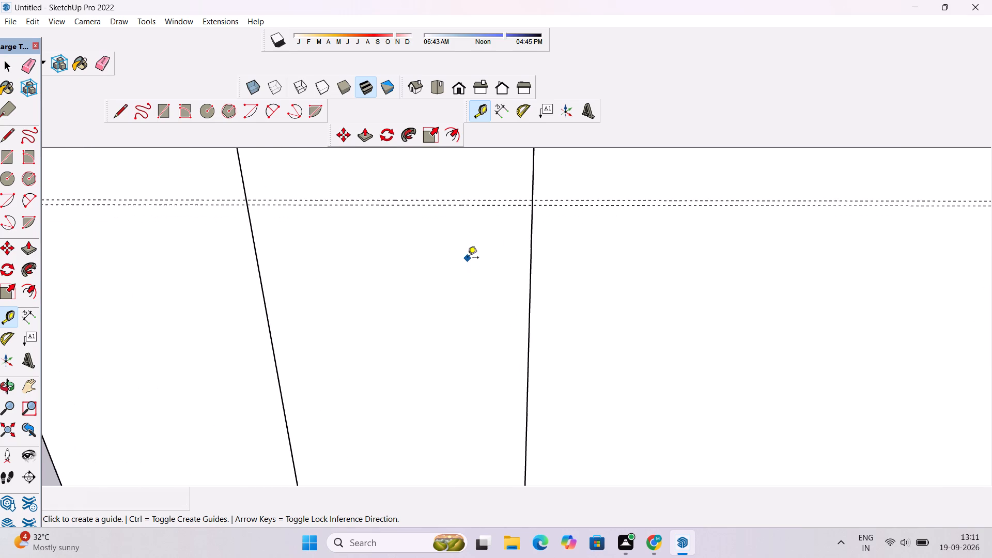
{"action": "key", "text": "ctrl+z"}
Place a second horizontal guide 2" below the first one on the front frame.
{"action": "scroll", "coordinate": [468, 258], "scroll_direction": "down", "scroll_amount": 5}
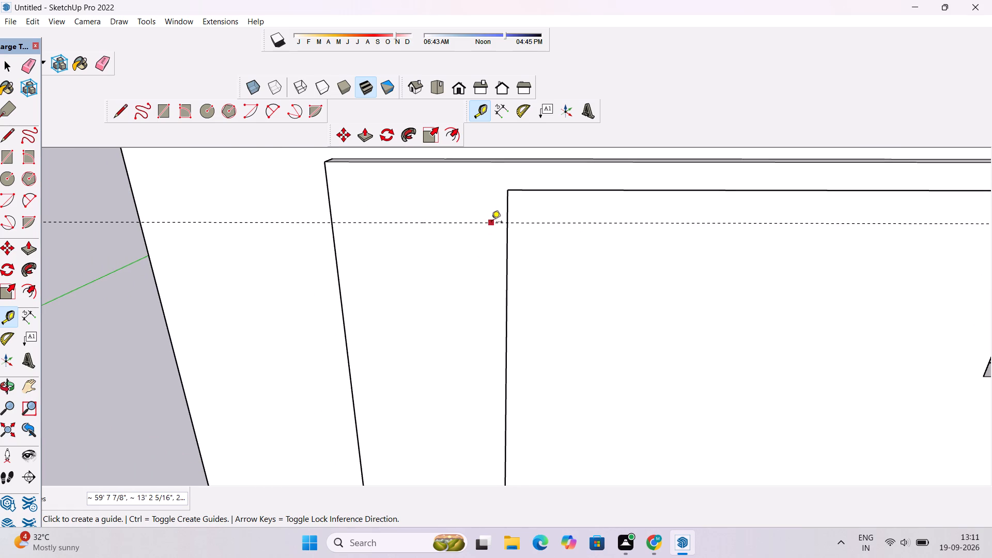
{"action": "left_click", "coordinate": [491, 223]}
{"action": "type", "text": "2\""}
{"action": "key", "text": "Return"}
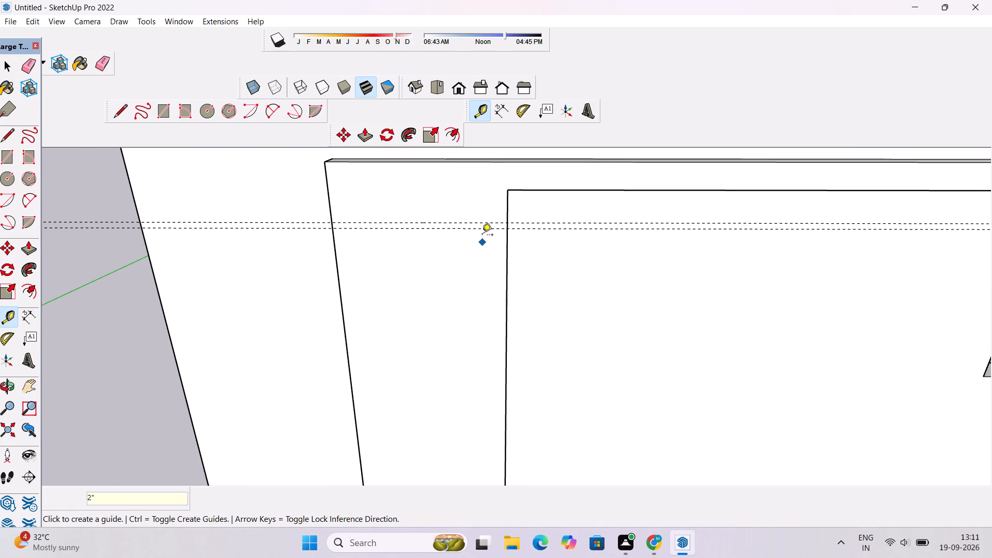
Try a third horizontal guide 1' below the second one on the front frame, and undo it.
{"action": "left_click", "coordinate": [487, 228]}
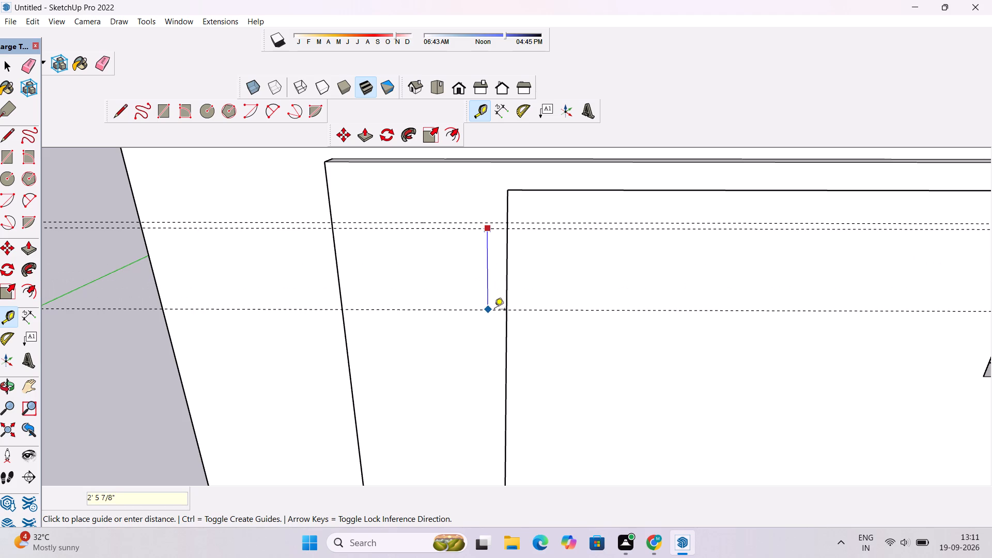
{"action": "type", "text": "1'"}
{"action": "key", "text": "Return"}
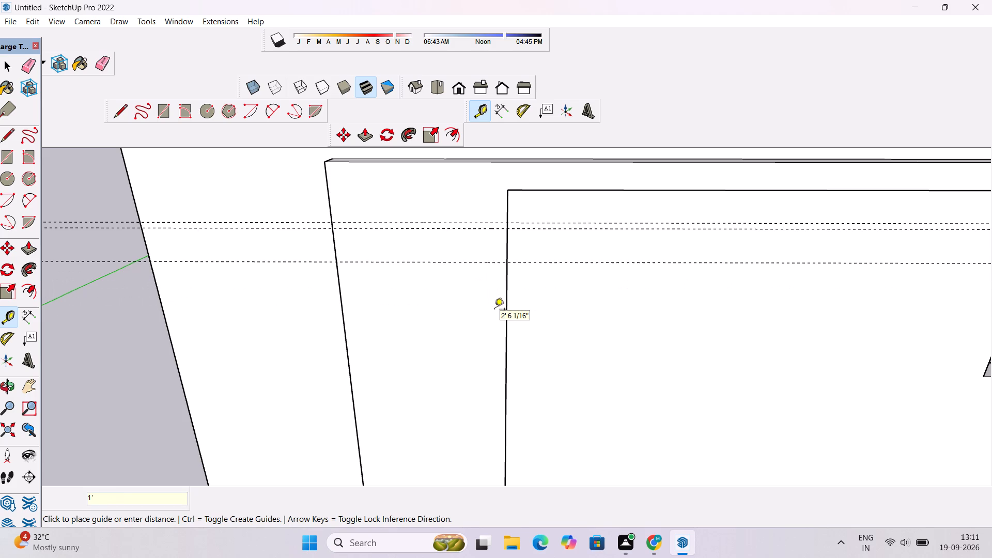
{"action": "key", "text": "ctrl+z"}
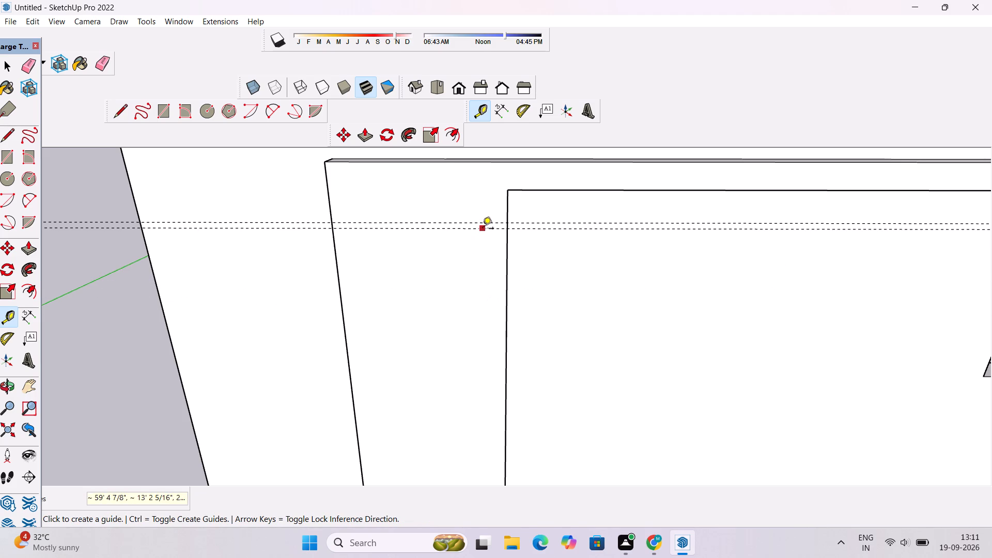
Place a second pair of horizontal guides on the front frame, 1.5' below the first pair and 2" apart.
{"action": "left_click", "coordinate": [483, 229]}
{"action": "type", "text": "1.5'"}
{"action": "key", "text": "Return"}
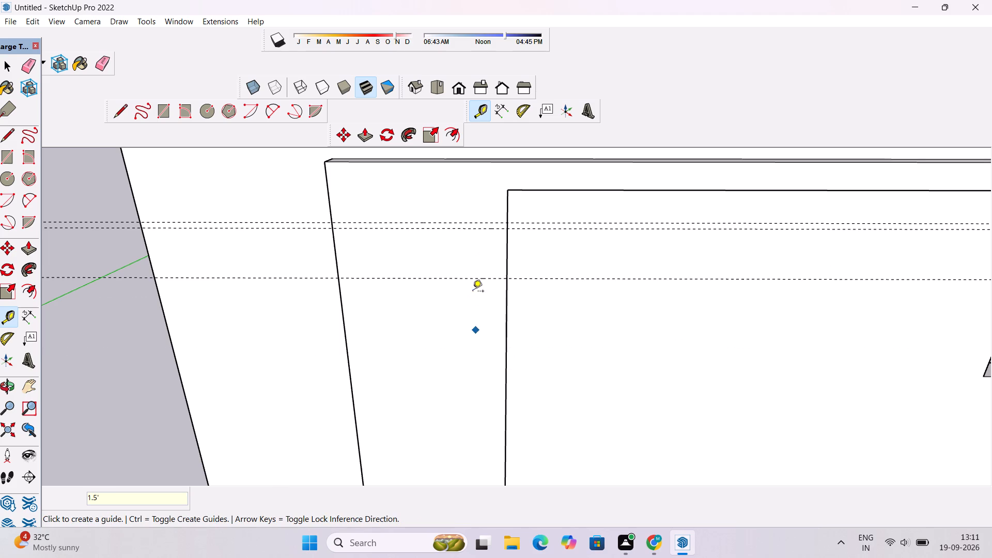
{"action": "left_click", "coordinate": [481, 276]}
{"action": "type", "text": "2\""}
{"action": "key", "text": "Return"}
Place a third pair of horizontal guides on the front frame, 1.5' below the second pair and 2" apart.
{"action": "scroll", "coordinate": [321, 200], "scroll_direction": "down", "scroll_amount": 8}
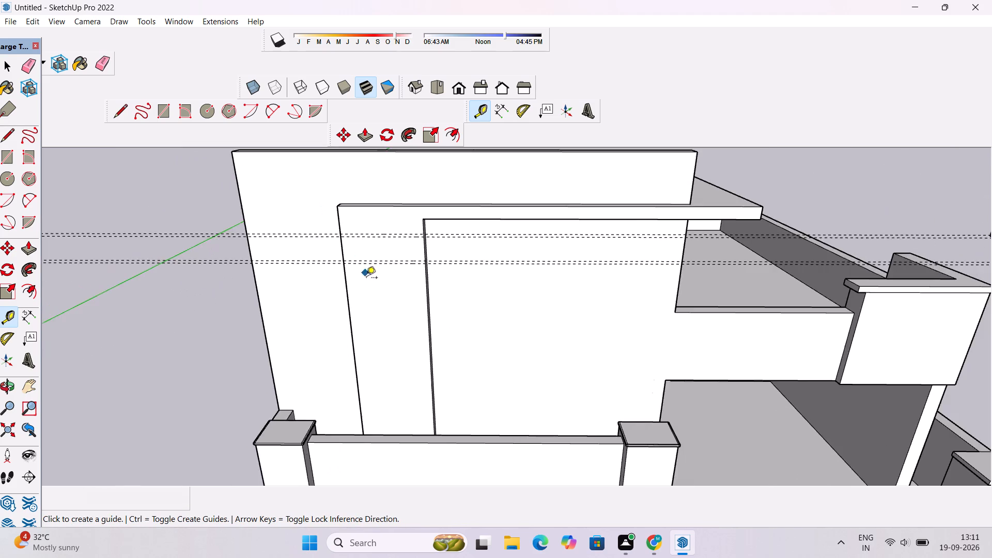
{"action": "scroll", "coordinate": [383, 328], "scroll_direction": "up", "scroll_amount": 5}
{"action": "left_click", "coordinate": [389, 217]}
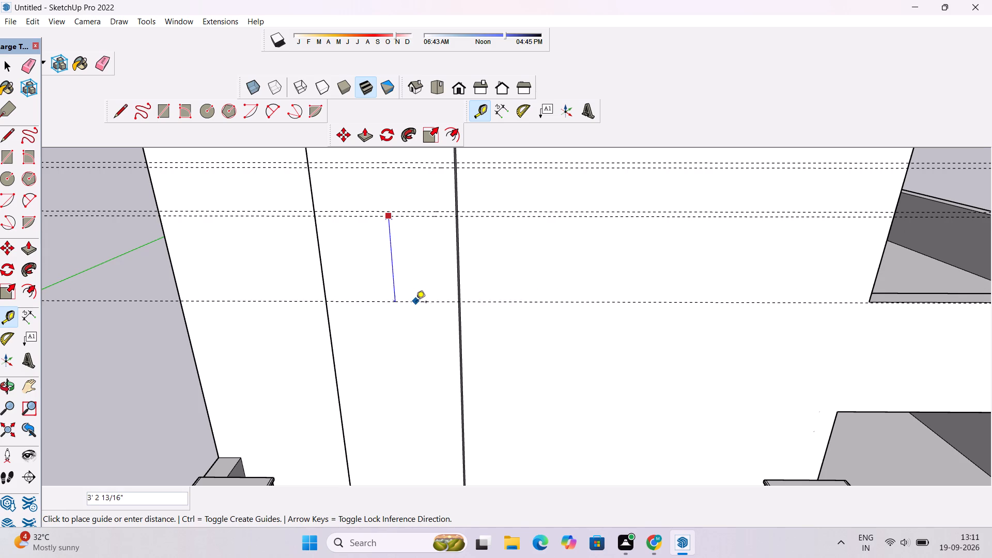
{"action": "type", "text": "1.5'"}
{"action": "key", "text": "Return"}
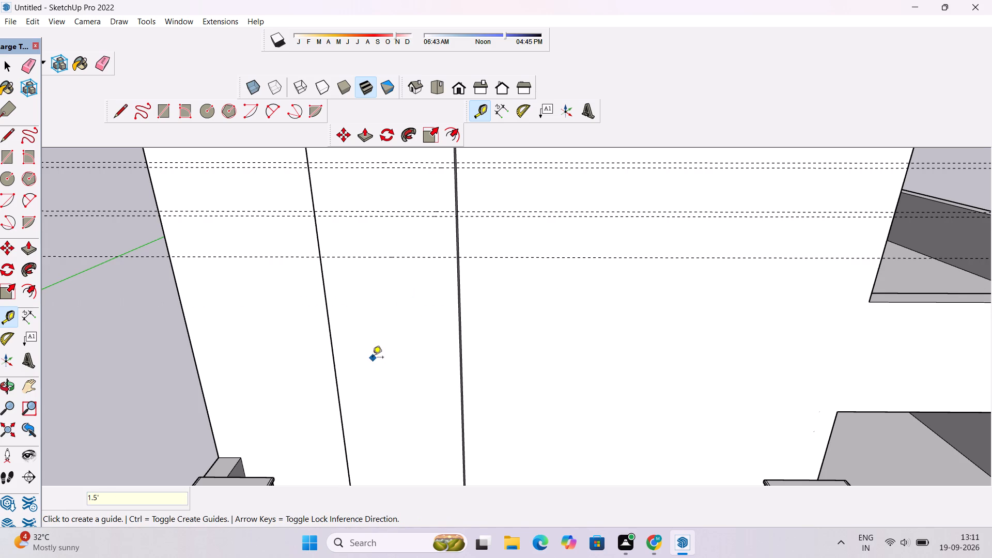
{"action": "left_click", "coordinate": [428, 260]}
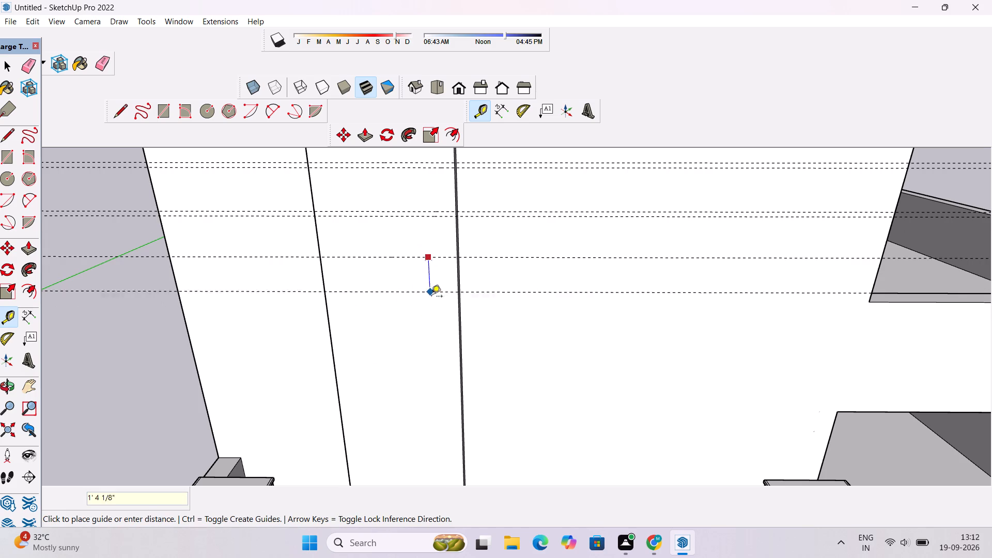
{"action": "type", "text": "2\""}
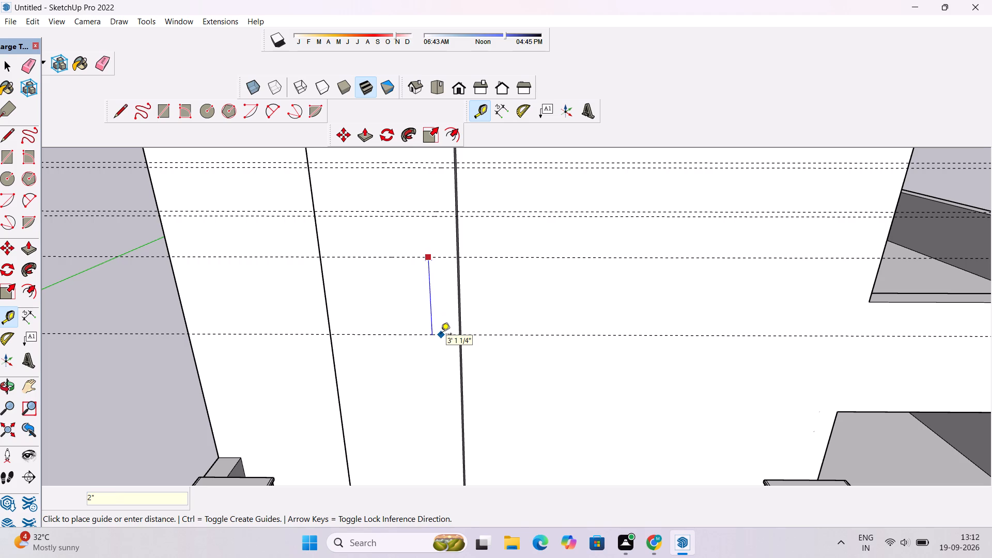
{"action": "key", "text": "Return"}
Place a fourth pair of horizontal guides on the front frame, 1.5' below the third pair and 2" apart.
{"action": "scroll", "coordinate": [424, 319], "scroll_direction": "down", "scroll_amount": 5}
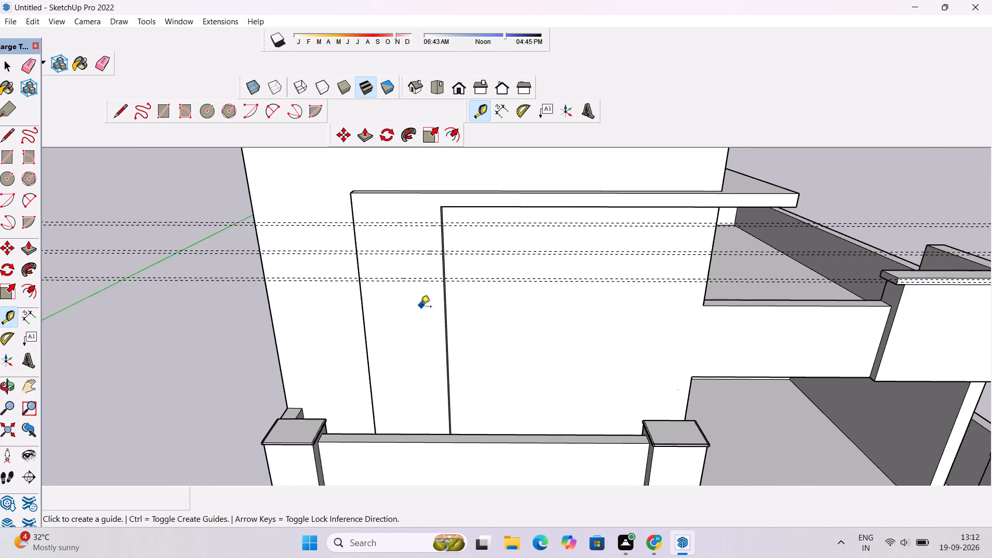
{"action": "scroll", "coordinate": [421, 307], "scroll_direction": "down", "scroll_amount": 2}
{"action": "scroll", "coordinate": [399, 359], "scroll_direction": "up", "scroll_amount": 4}
{"action": "scroll", "coordinate": [385, 296], "scroll_direction": "up", "scroll_amount": 4}
{"action": "scroll", "coordinate": [424, 234], "scroll_direction": "up", "scroll_amount": 4}
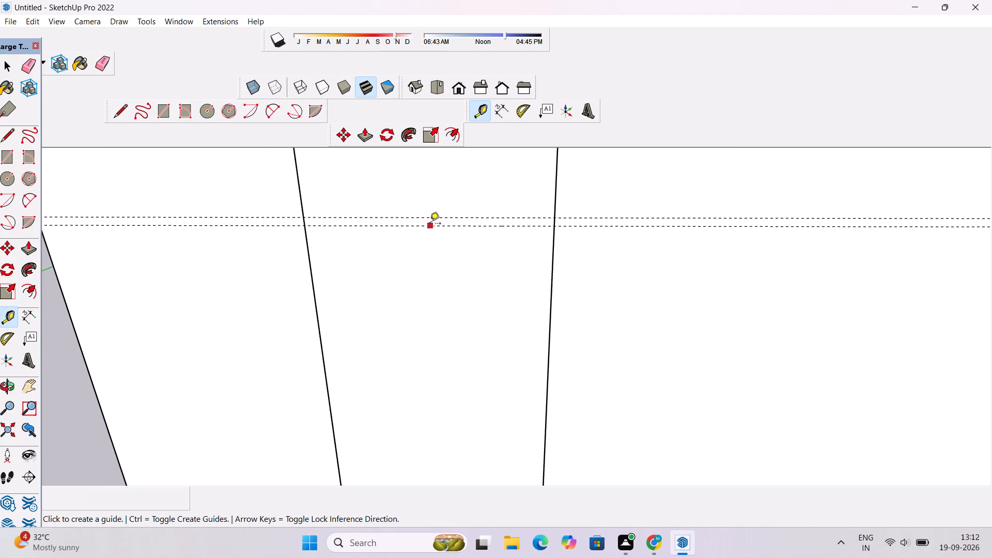
{"action": "left_click", "coordinate": [430, 224]}
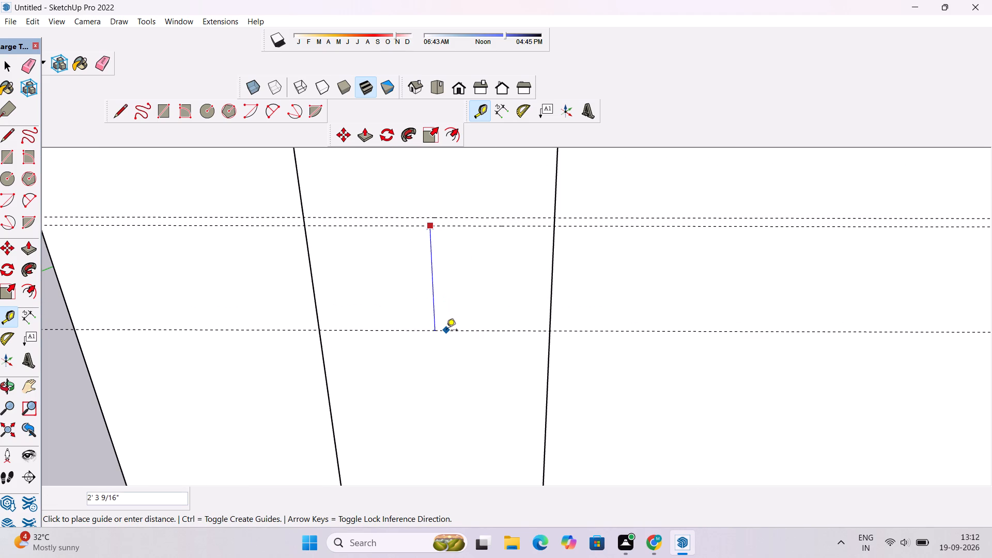
{"action": "type", "text": "1.5'"}
{"action": "key", "text": "Return"}
{"action": "scroll", "coordinate": [428, 327], "scroll_direction": "down", "scroll_amount": 2}
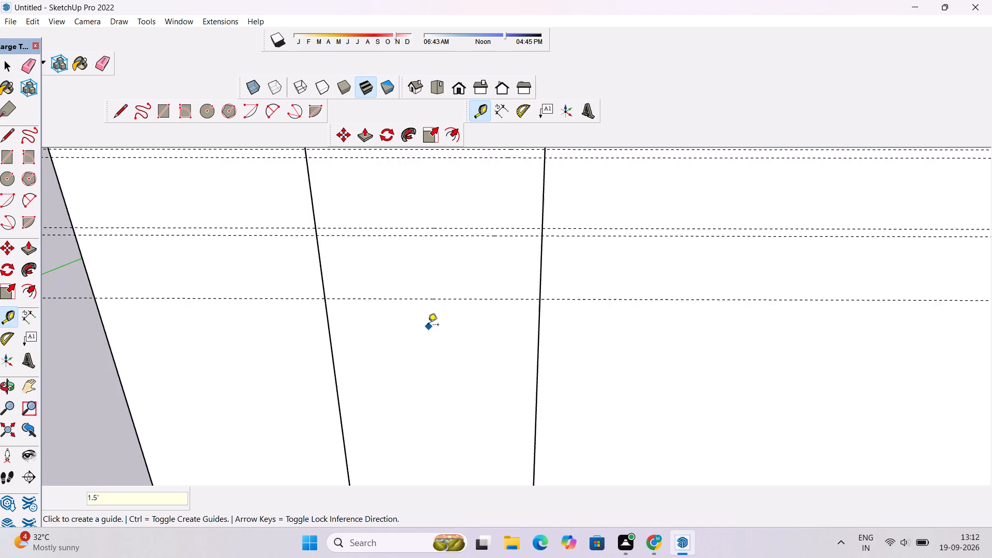
{"action": "scroll", "coordinate": [428, 326], "scroll_direction": "down", "scroll_amount": 4}
{"action": "left_click", "coordinate": [415, 309]}
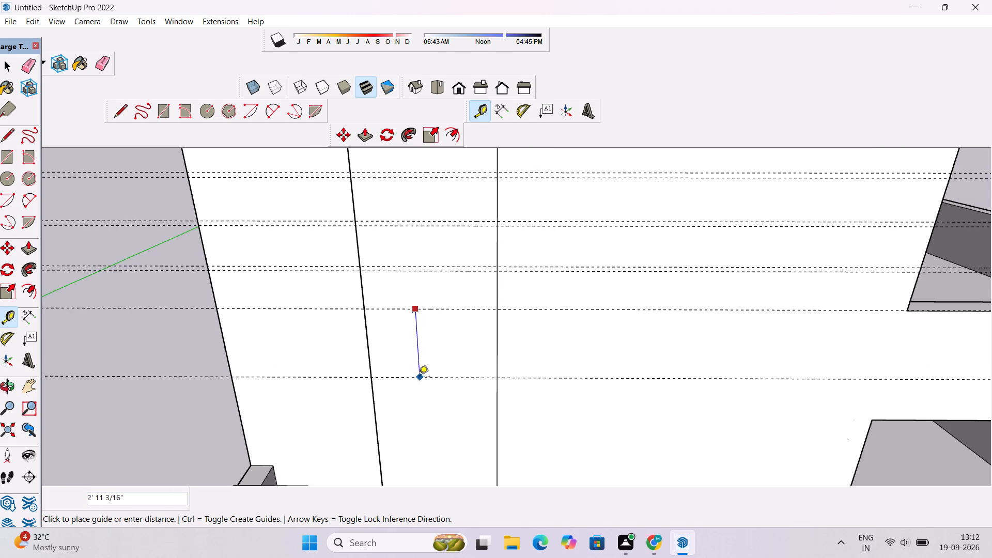
{"action": "type", "text": "2\""}
{"action": "key", "text": "Return"}
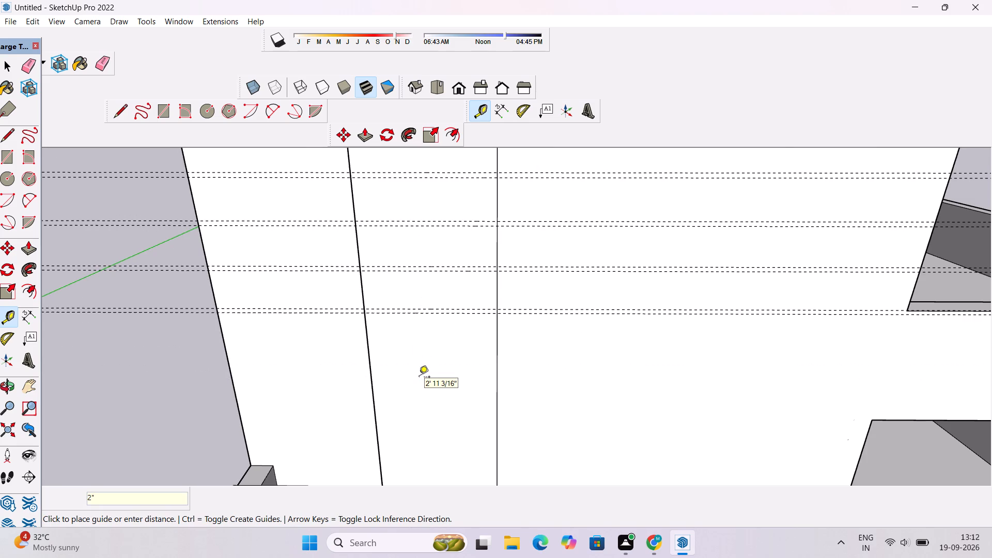
Place a fifth pair of horizontal guides on the front frame, 1.5' below the fourth pair and 2" apart.
{"action": "scroll", "coordinate": [403, 322], "scroll_direction": "down", "scroll_amount": 5}
{"action": "scroll", "coordinate": [440, 399], "scroll_direction": "up", "scroll_amount": 5}
{"action": "scroll", "coordinate": [450, 287], "scroll_direction": "up", "scroll_amount": 3}
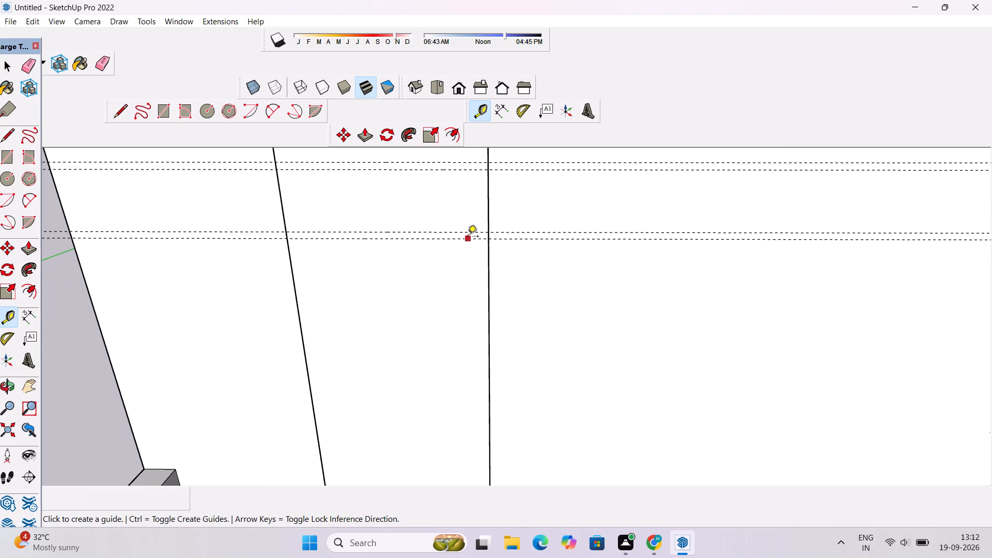
{"action": "left_click", "coordinate": [468, 237]}
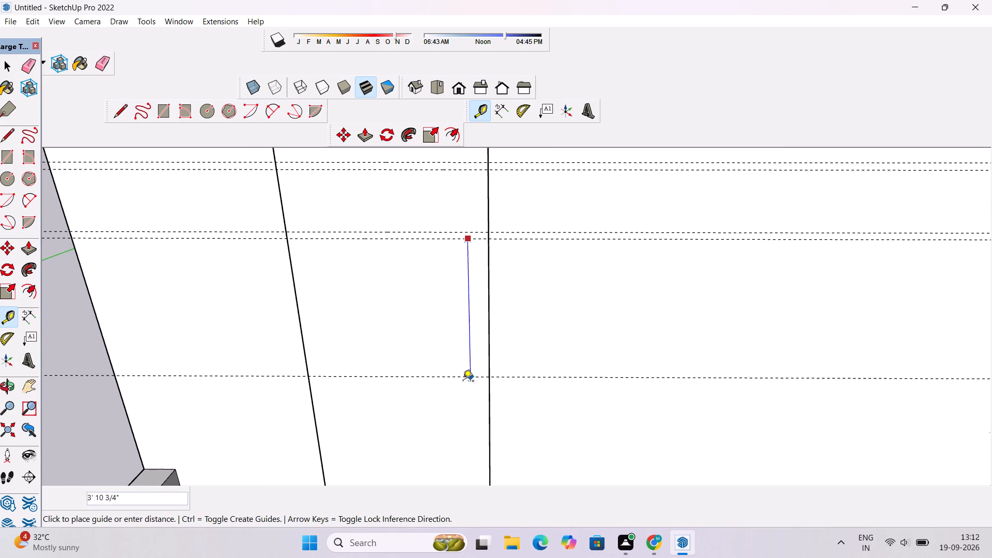
{"action": "type", "text": "1.5'"}
{"action": "key", "text": "Return"}
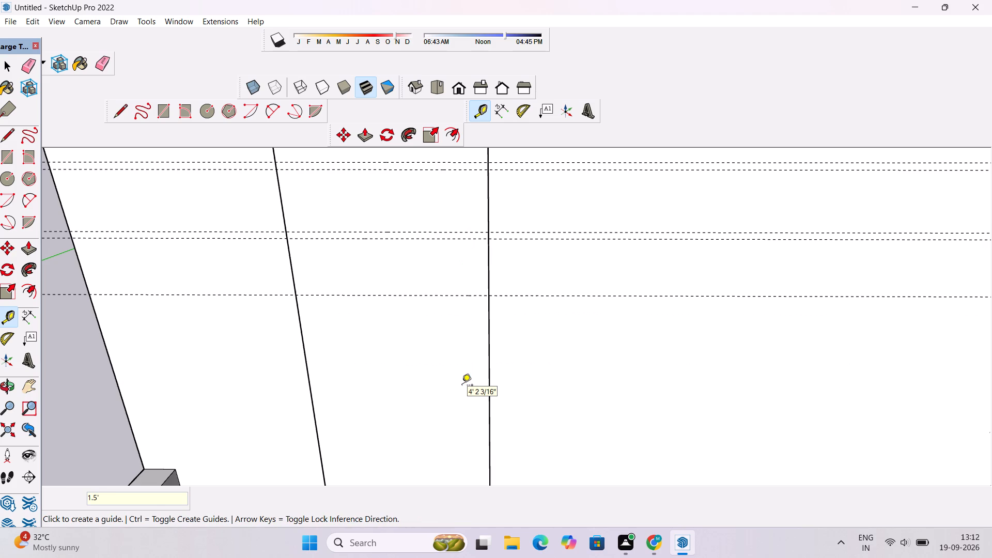
{"action": "left_click", "coordinate": [449, 296]}
{"action": "type", "text": "2\""}
{"action": "key", "text": "Return"}
Place a sixth pair of horizontal guides on the front frame, 1.5' below the fifth pair and 2" apart.
{"action": "scroll", "coordinate": [295, 169], "scroll_direction": "down", "scroll_amount": 7}
{"action": "scroll", "coordinate": [374, 299], "scroll_direction": "up", "scroll_amount": 5}
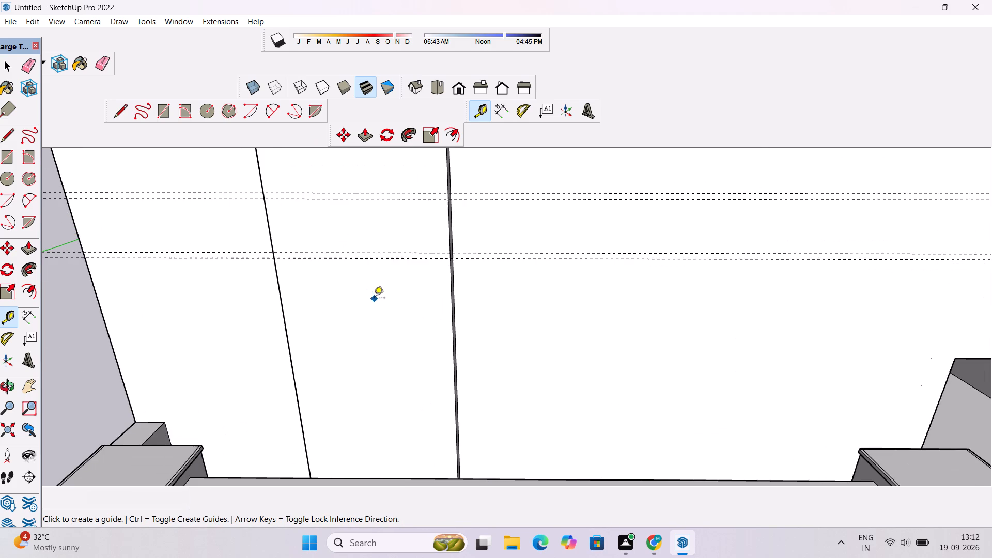
{"action": "left_click", "coordinate": [400, 261]}
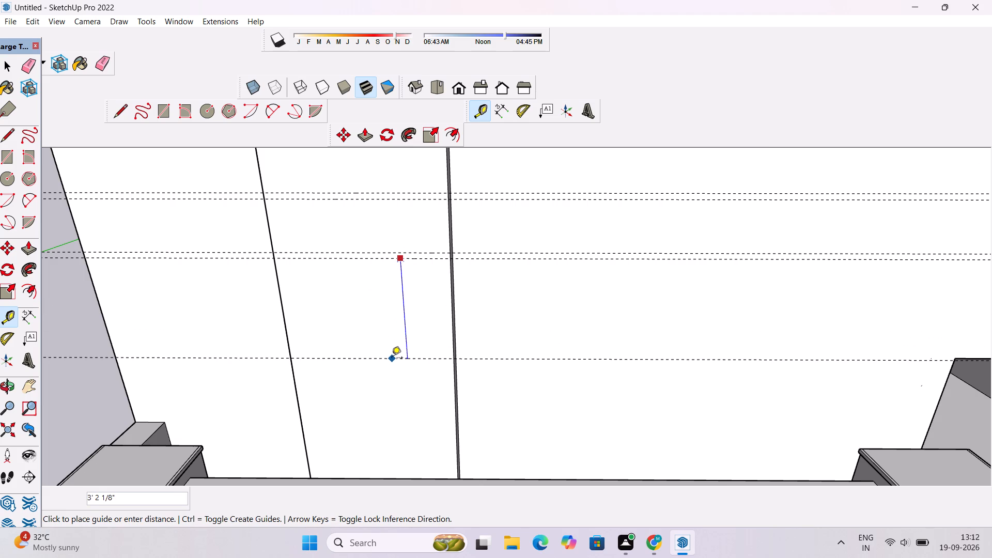
{"action": "type", "text": "1.5'"}
{"action": "key", "text": "Return"}
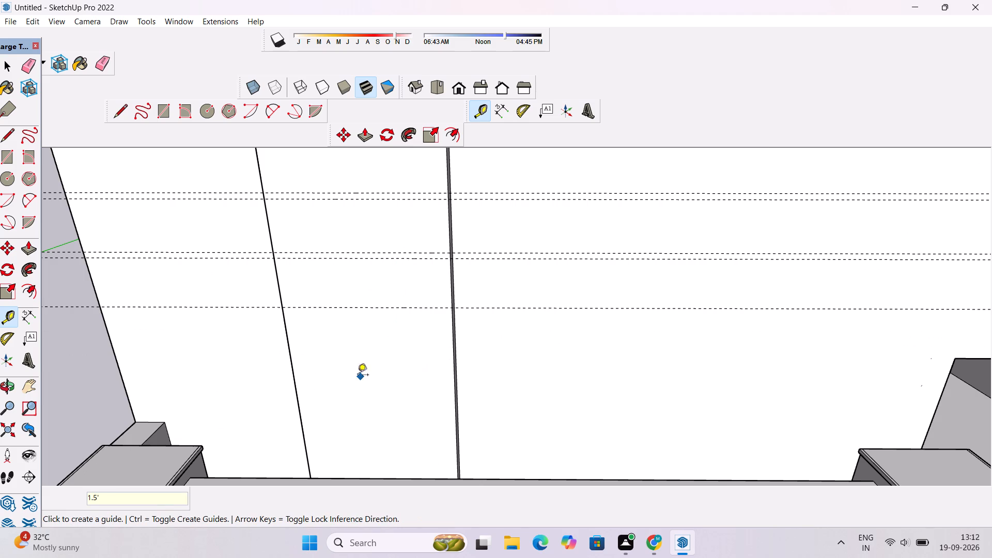
{"action": "left_click", "coordinate": [386, 307]}
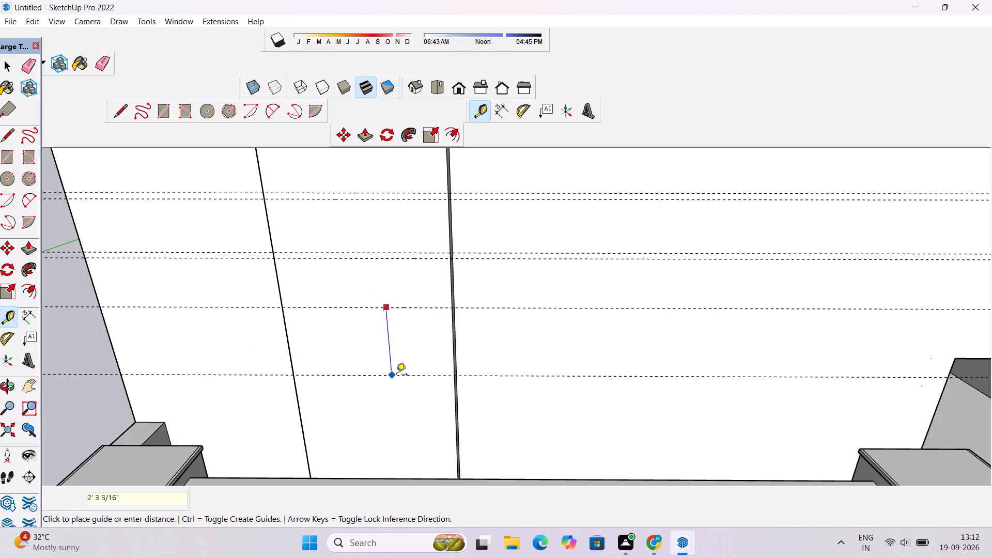
{"action": "type", "text": "2\""}
{"action": "key", "text": "Return"}
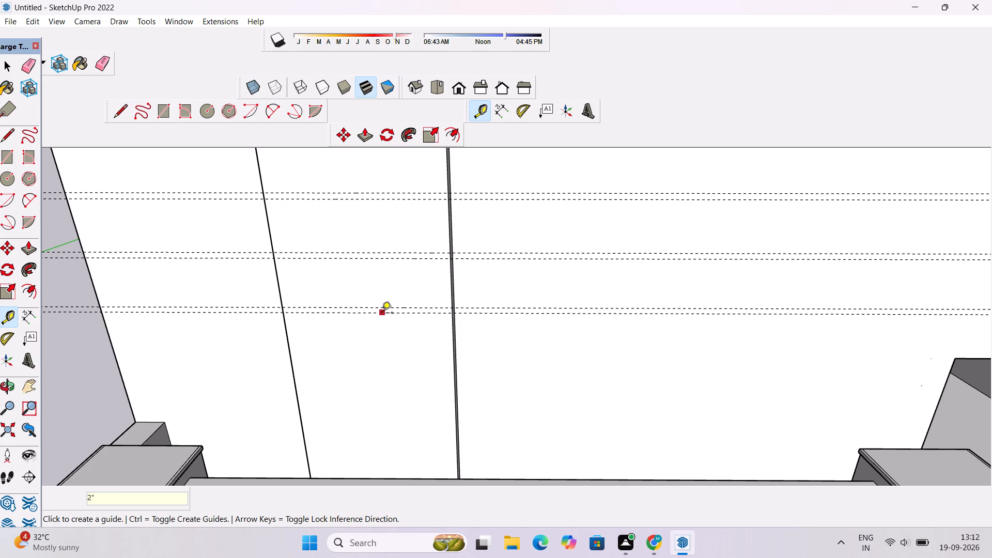
Place a seventh pair of horizontal guides on the front frame, 1.5' below the sixth pair and 2" apart.
{"action": "left_click", "coordinate": [382, 314]}
{"action": "type", "text": "1.5'"}
{"action": "key", "text": "Return"}
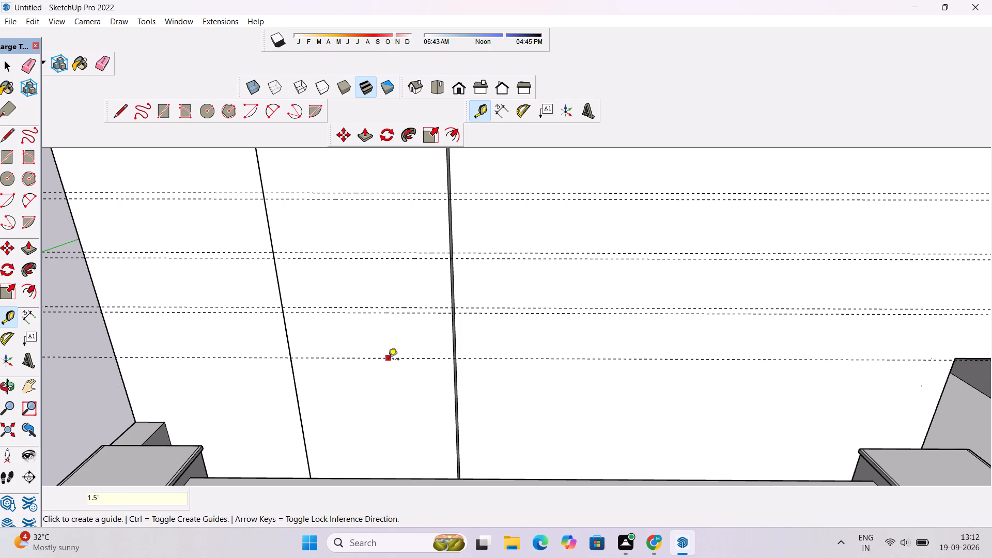
{"action": "left_click", "coordinate": [388, 360]}
{"action": "type", "text": "2\""}
{"action": "key", "text": "Return"}
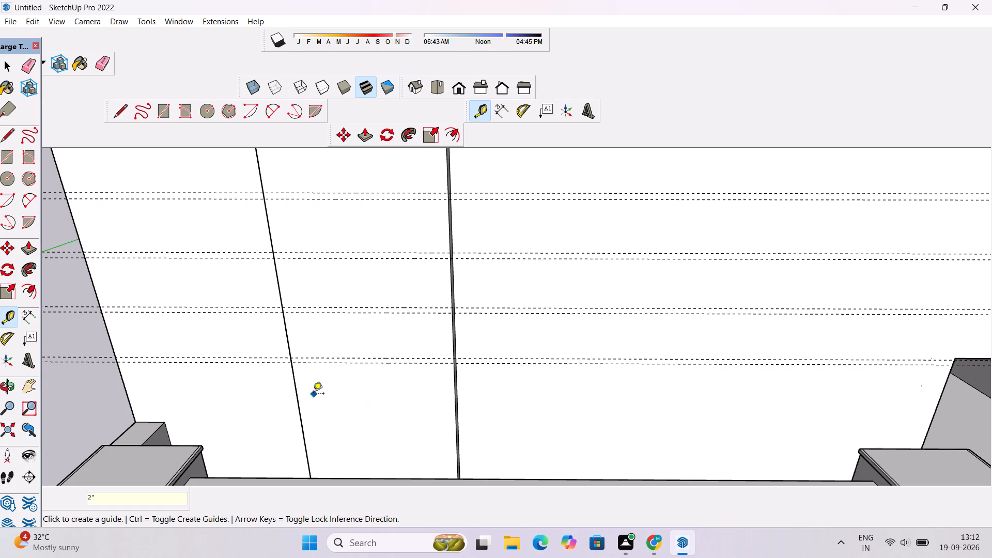
Place an eighth pair of horizontal guides on the front frame, 1.5' below the seventh pair and 2" apart, just above the boundary wall.
{"action": "scroll", "coordinate": [313, 394], "scroll_direction": "down", "scroll_amount": 8}
{"action": "scroll", "coordinate": [343, 408], "scroll_direction": "up", "scroll_amount": 9}
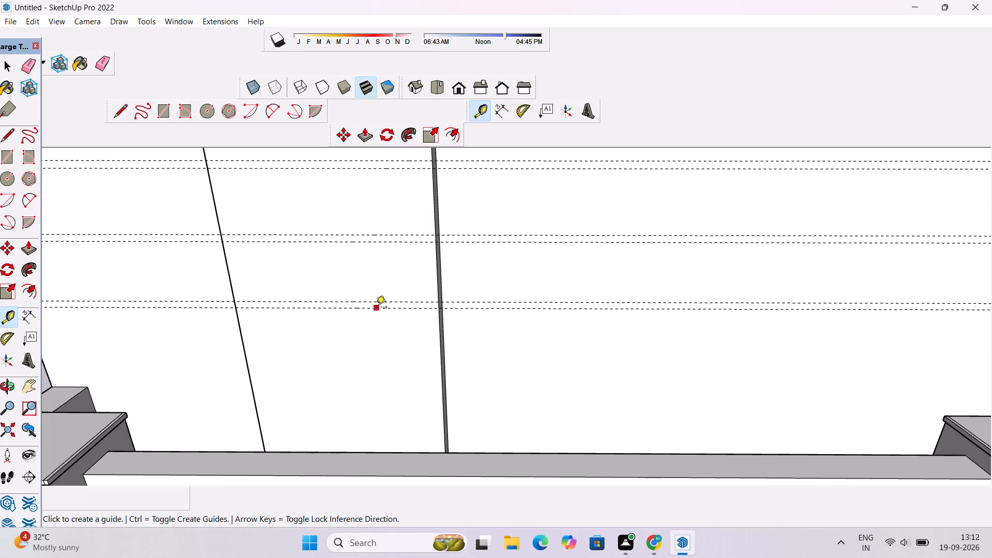
{"action": "left_click", "coordinate": [376, 308]}
{"action": "type", "text": "1.5'"}
{"action": "key", "text": "Return"}
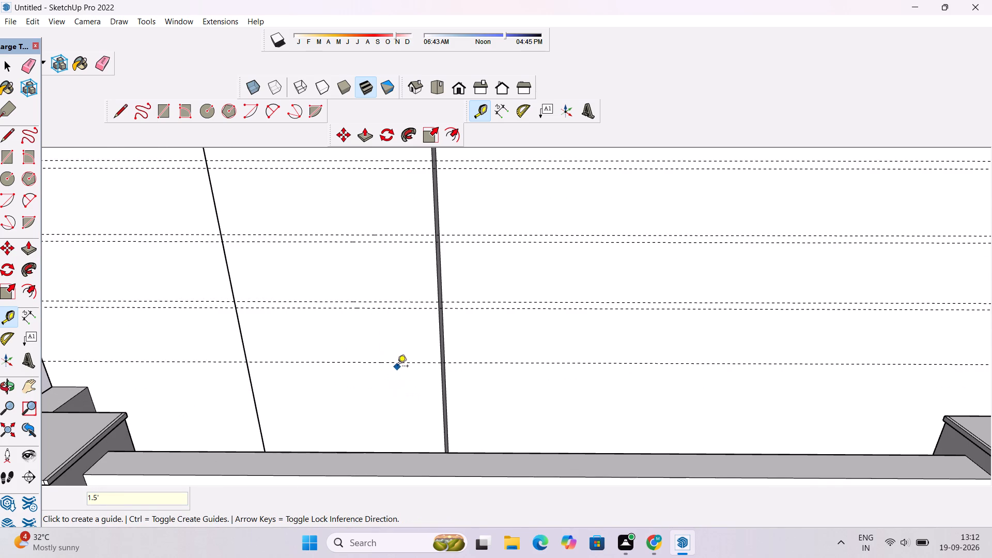
{"action": "left_click", "coordinate": [399, 363]}
{"action": "type", "text": "2\""}
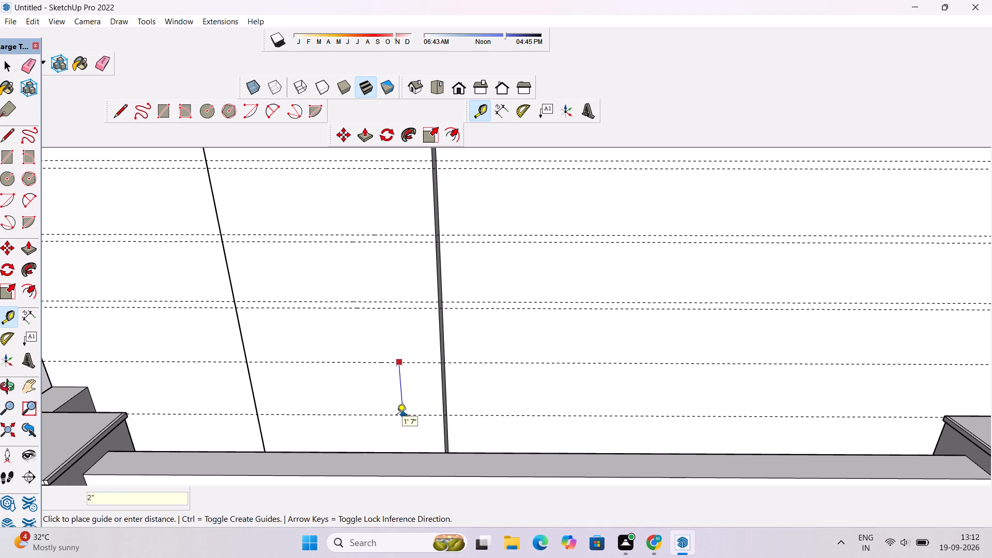
{"action": "key", "text": "Return"}
Examine the guide layout across the house front, the open porch and the corner pillar from several angles.
{"action": "scroll", "coordinate": [439, 438], "scroll_direction": "down", "scroll_amount": 18}
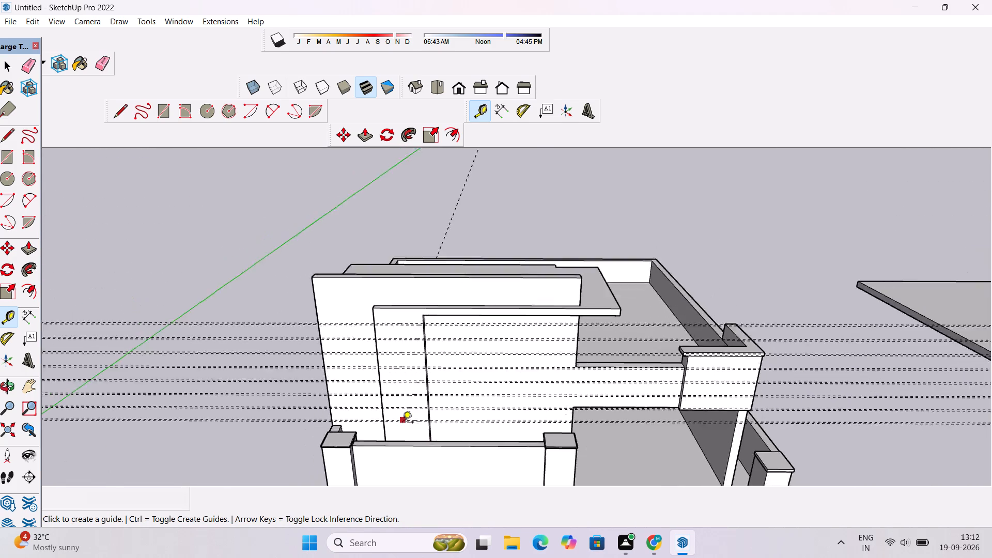
{"action": "scroll", "coordinate": [402, 423], "scroll_direction": "down", "scroll_amount": 5}
{"action": "key", "text": "o"}
{"action": "left_click_drag", "start_coordinate": [439, 448], "coordinate": [375, 427], "text": "shift"}
{"action": "scroll", "coordinate": [348, 405], "scroll_direction": "up", "scroll_amount": 6}
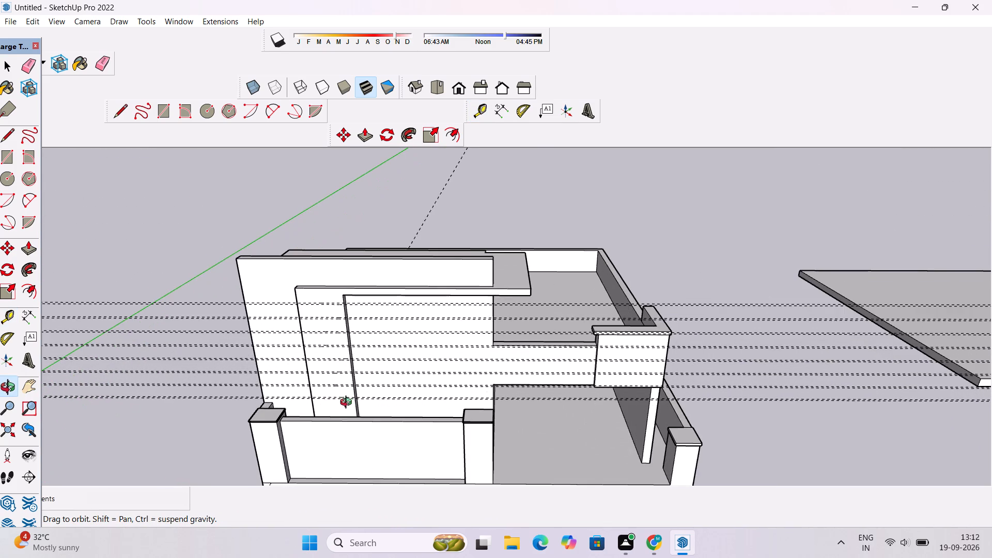
{"action": "left_click_drag", "start_coordinate": [424, 441], "coordinate": [369, 363]}
{"action": "scroll", "coordinate": [369, 363], "scroll_direction": "down", "scroll_amount": 5}
{"action": "left_click_drag", "start_coordinate": [371, 402], "coordinate": [447, 419]}
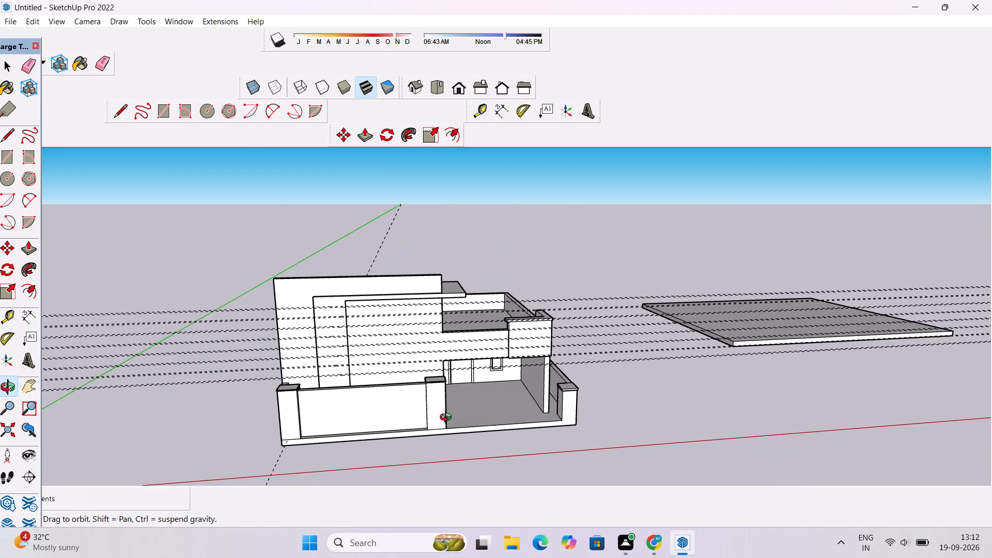
{"action": "scroll", "coordinate": [448, 419], "scroll_direction": "up", "scroll_amount": 1}
{"action": "left_click_drag", "start_coordinate": [520, 415], "coordinate": [446, 412]}
{"action": "scroll", "coordinate": [468, 412], "scroll_direction": "up", "scroll_amount": 3}
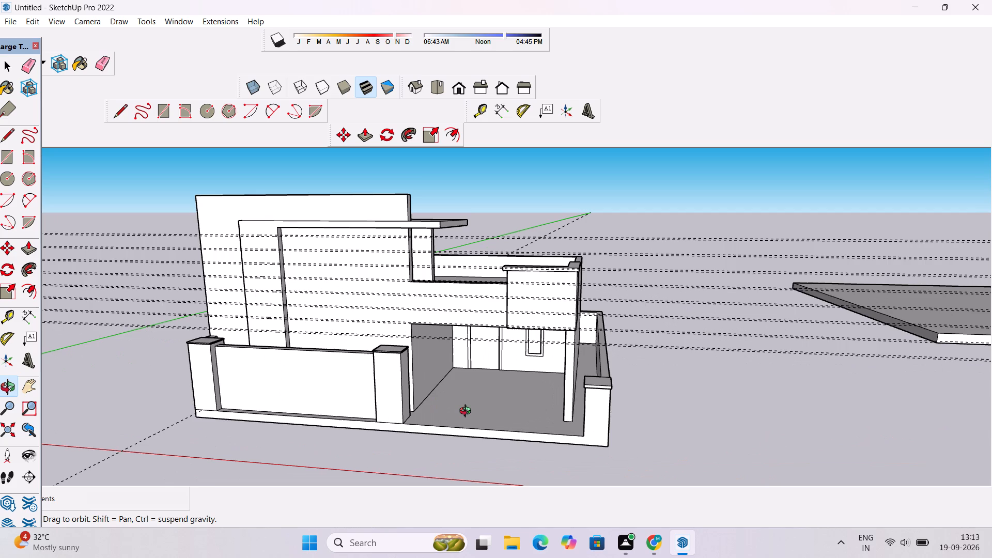
{"action": "left_click_drag", "start_coordinate": [483, 409], "coordinate": [410, 409], "text": "shift"}
{"action": "scroll", "coordinate": [409, 409], "scroll_direction": "up", "scroll_amount": 3}
{"action": "left_click_drag", "start_coordinate": [568, 391], "coordinate": [584, 424]}
{"action": "scroll", "coordinate": [585, 427], "scroll_direction": "up", "scroll_amount": 3}
{"action": "left_click_drag", "start_coordinate": [594, 404], "coordinate": [495, 398], "text": "shift"}
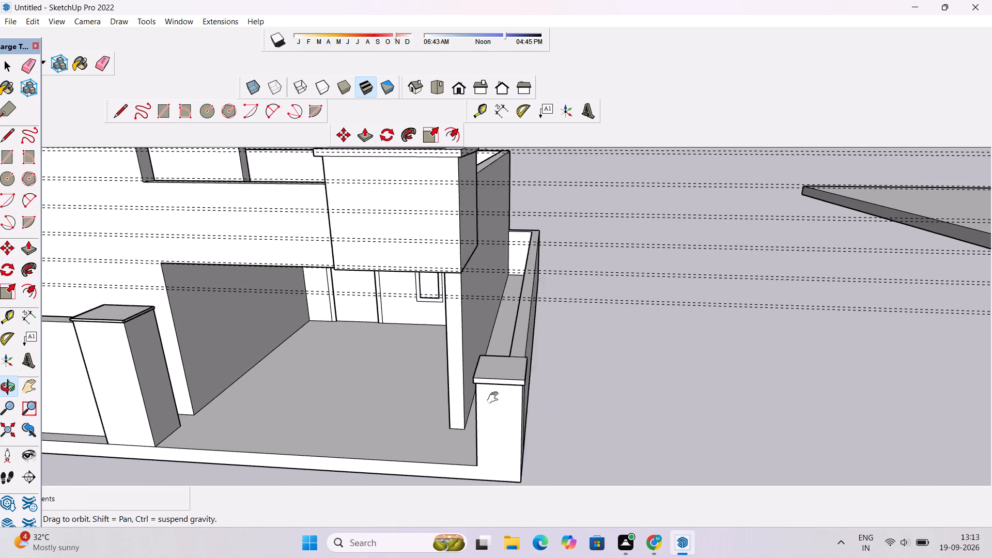
{"action": "left_click_drag", "start_coordinate": [495, 398], "coordinate": [489, 398], "text": "shift"}
{"action": "scroll", "coordinate": [441, 396], "scroll_direction": "down", "scroll_amount": 3}
{"action": "left_click_drag", "start_coordinate": [455, 391], "coordinate": [466, 432]}
{"action": "scroll", "coordinate": [471, 405], "scroll_direction": "up", "scroll_amount": 8}
{"action": "scroll", "coordinate": [471, 406], "scroll_direction": "down", "scroll_amount": 10}
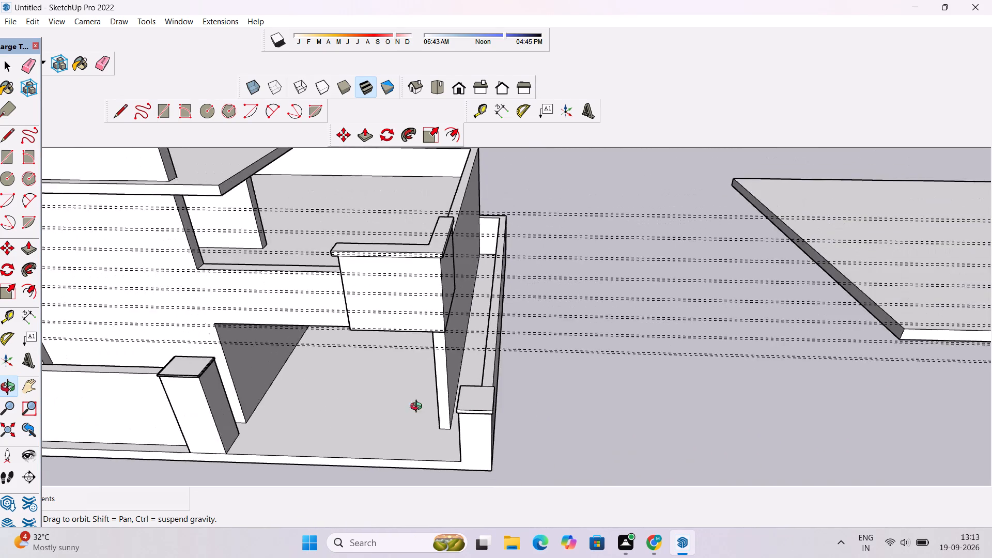
Draw two 5' edges along the topmost guide pair, across the left vertical leg of the front frame.
{"action": "left_click_drag", "start_coordinate": [346, 404], "coordinate": [634, 399], "text": "shift"}
{"action": "left_click_drag", "start_coordinate": [362, 328], "coordinate": [414, 414], "text": "shift"}
{"action": "scroll", "coordinate": [414, 358], "scroll_direction": "up", "scroll_amount": 8}
{"action": "left_click_drag", "start_coordinate": [411, 358], "coordinate": [411, 322]}
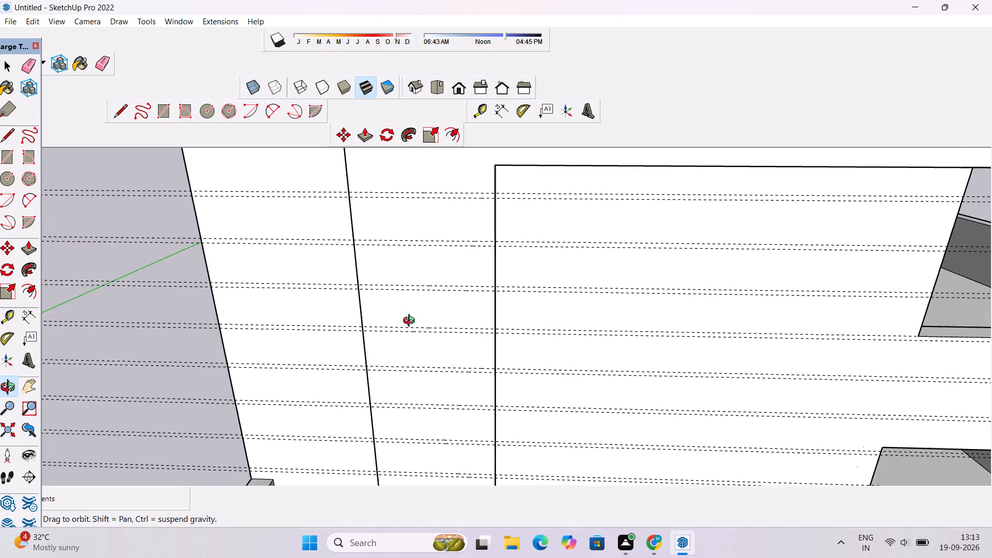
{"action": "left_click_drag", "start_coordinate": [411, 322], "coordinate": [411, 321]}
{"action": "scroll", "coordinate": [411, 315], "scroll_direction": "down", "scroll_amount": 4}
{"action": "left_click_drag", "start_coordinate": [411, 313], "coordinate": [425, 347], "text": "shift"}
{"action": "scroll", "coordinate": [425, 347], "scroll_direction": "up", "scroll_amount": 3}
{"action": "key", "text": "l"}
{"action": "scroll", "coordinate": [392, 254], "scroll_direction": "up", "scroll_amount": 3}
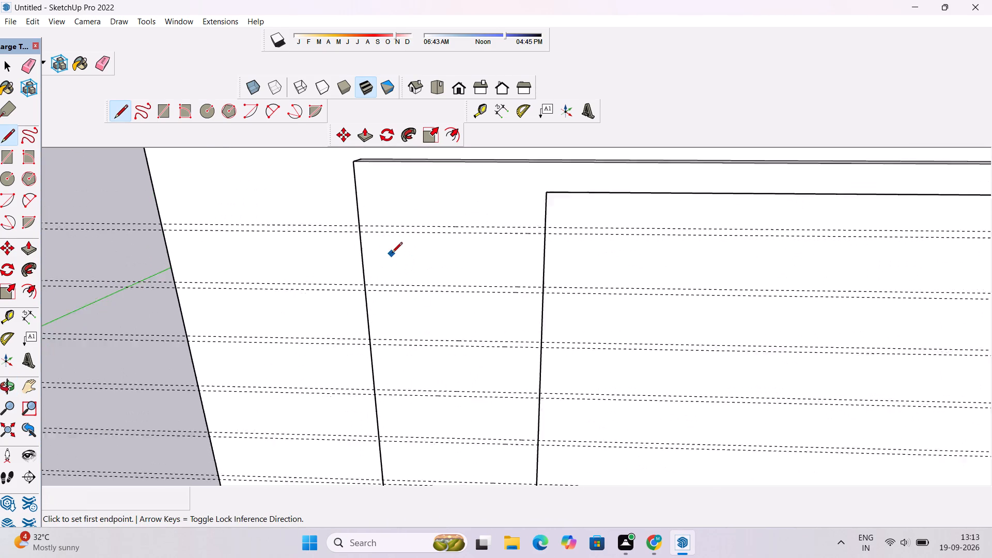
{"action": "scroll", "coordinate": [392, 254], "scroll_direction": "up", "scroll_amount": 1}
{"action": "left_click", "coordinate": [356, 225]}
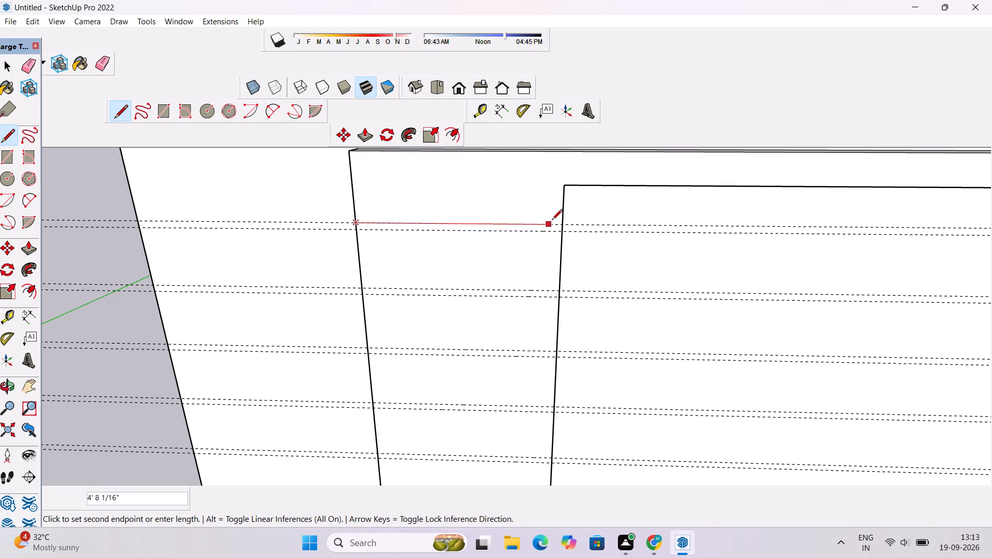
{"action": "left_click", "coordinate": [561, 224]}
{"action": "left_click", "coordinate": [560, 235]}
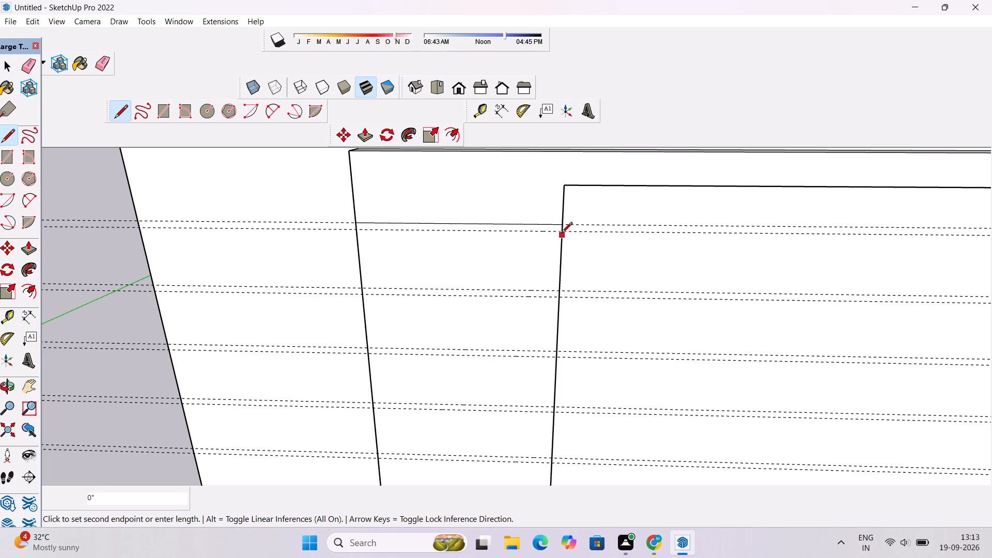
{"action": "key", "text": "ctrl+z"}
{"action": "left_click", "coordinate": [560, 227]}
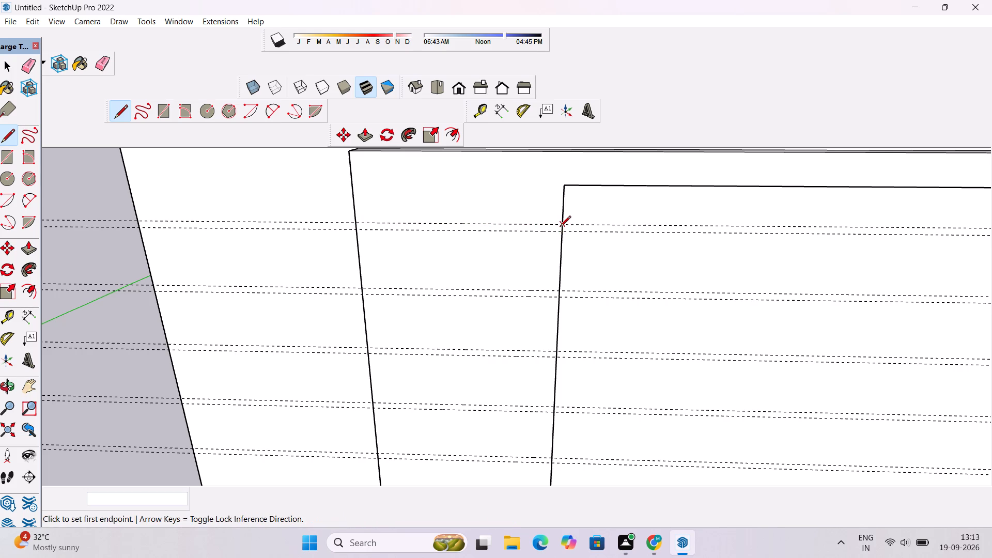
{"action": "left_click", "coordinate": [356, 224]}
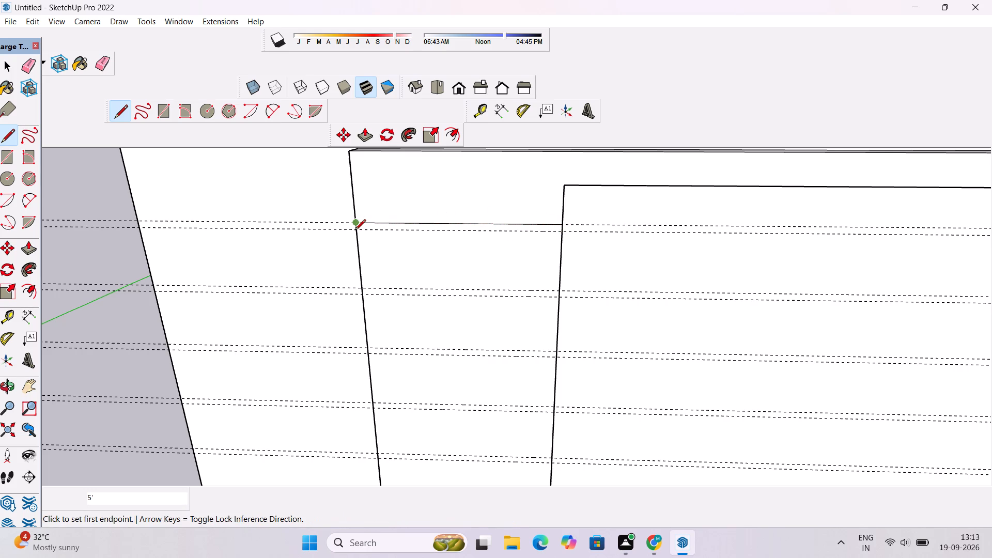
{"action": "left_click", "coordinate": [355, 231]}
{"action": "left_click", "coordinate": [560, 234]}
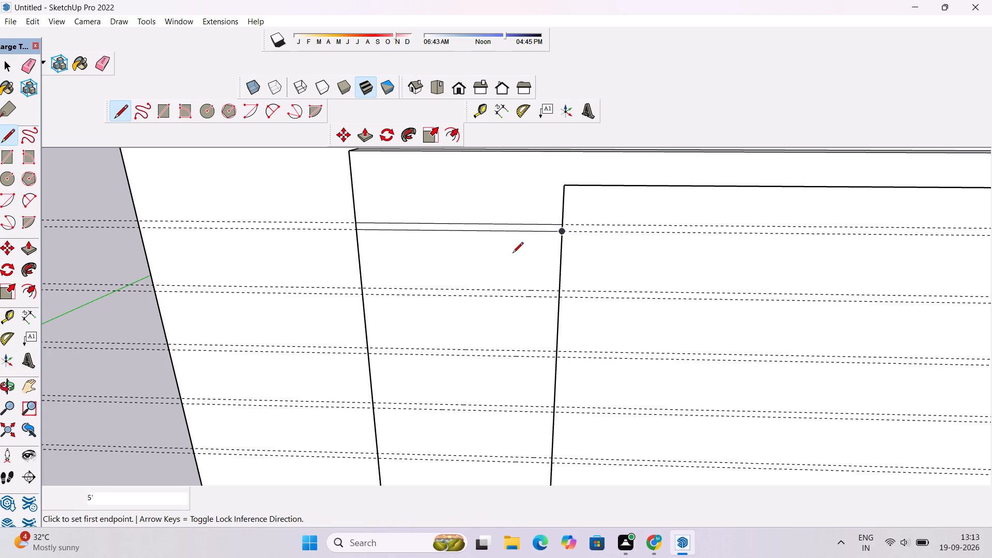
Draw two 5' edges along the second guide pair from the top, across the frame's left vertical leg.
{"action": "left_click", "coordinate": [361, 289]}
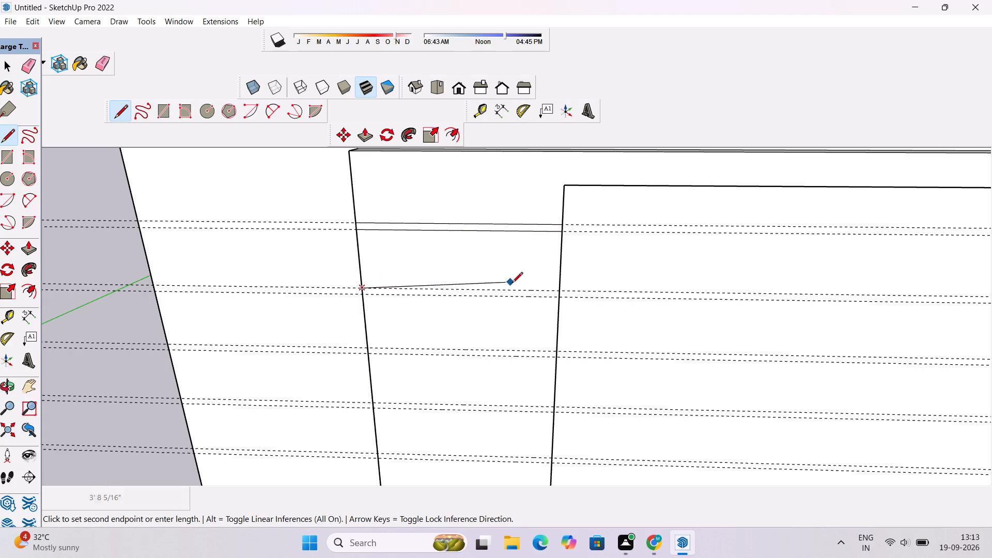
{"action": "left_click", "coordinate": [559, 292]}
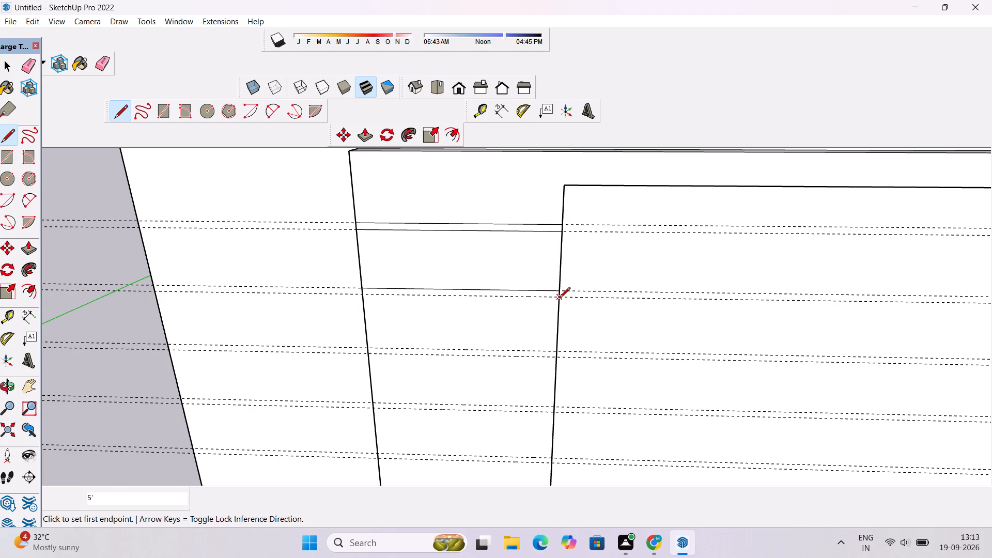
{"action": "left_click", "coordinate": [560, 299]}
{"action": "left_click", "coordinate": [362, 297]}
Draw two 5' edges along the third guide pair from the top, across the frame's left vertical leg.
{"action": "scroll", "coordinate": [342, 253], "scroll_direction": "down", "scroll_amount": 8}
{"action": "scroll", "coordinate": [375, 351], "scroll_direction": "up", "scroll_amount": 6}
{"action": "scroll", "coordinate": [313, 191], "scroll_direction": "up", "scroll_amount": 4}
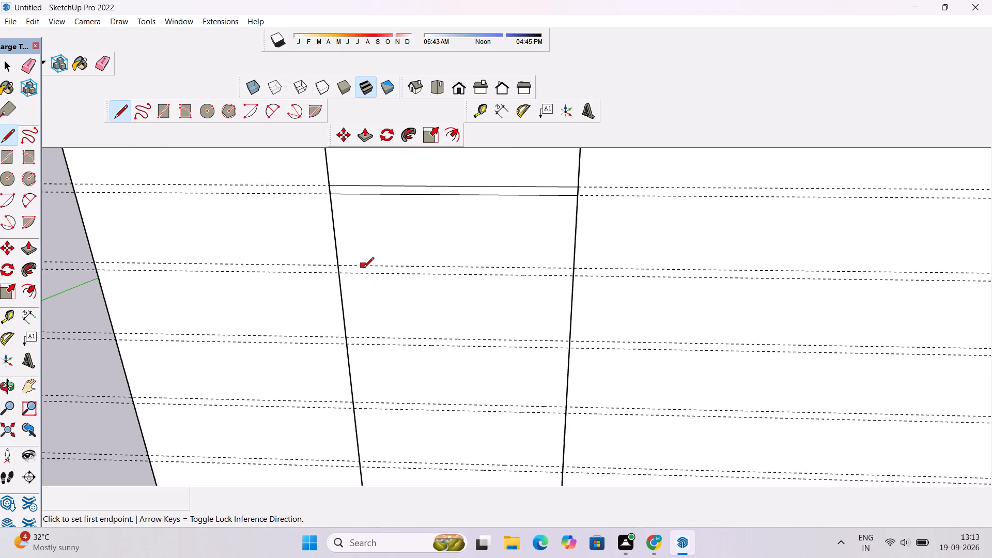
{"action": "scroll", "coordinate": [363, 269], "scroll_direction": "up", "scroll_amount": 4}
{"action": "left_click", "coordinate": [321, 265]}
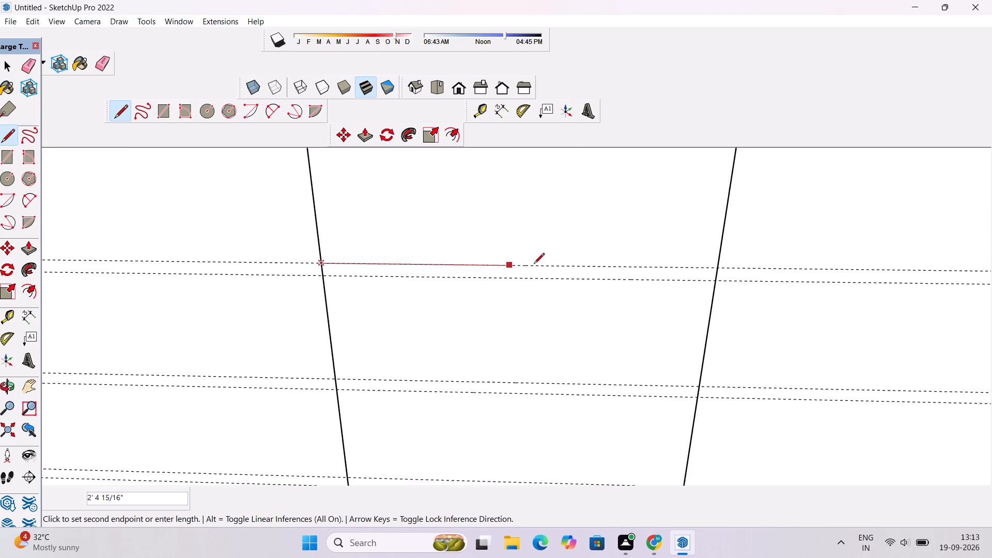
{"action": "left_click", "coordinate": [717, 268]}
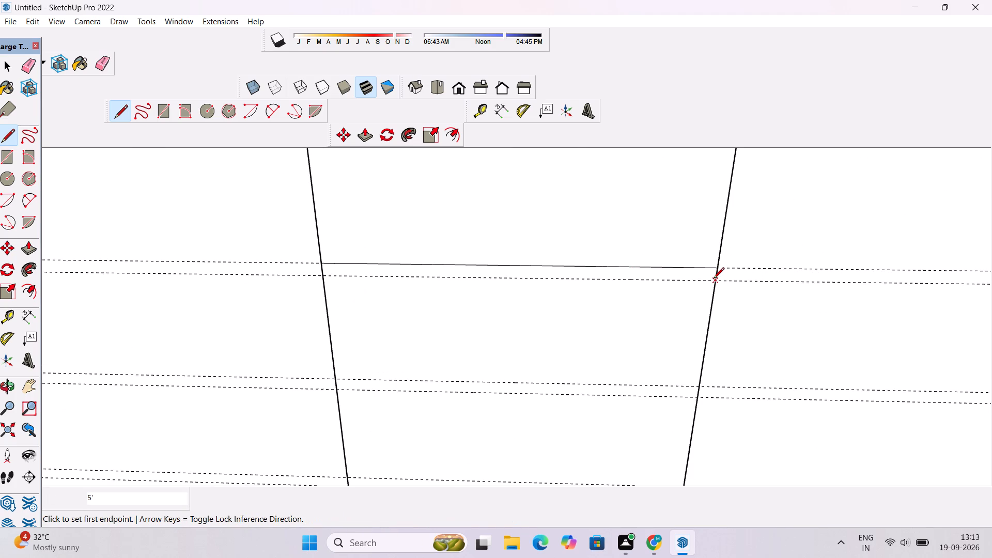
{"action": "left_click", "coordinate": [714, 280]}
{"action": "scroll", "coordinate": [509, 257], "scroll_direction": "down", "scroll_amount": 7}
{"action": "scroll", "coordinate": [498, 284], "scroll_direction": "up", "scroll_amount": 3}
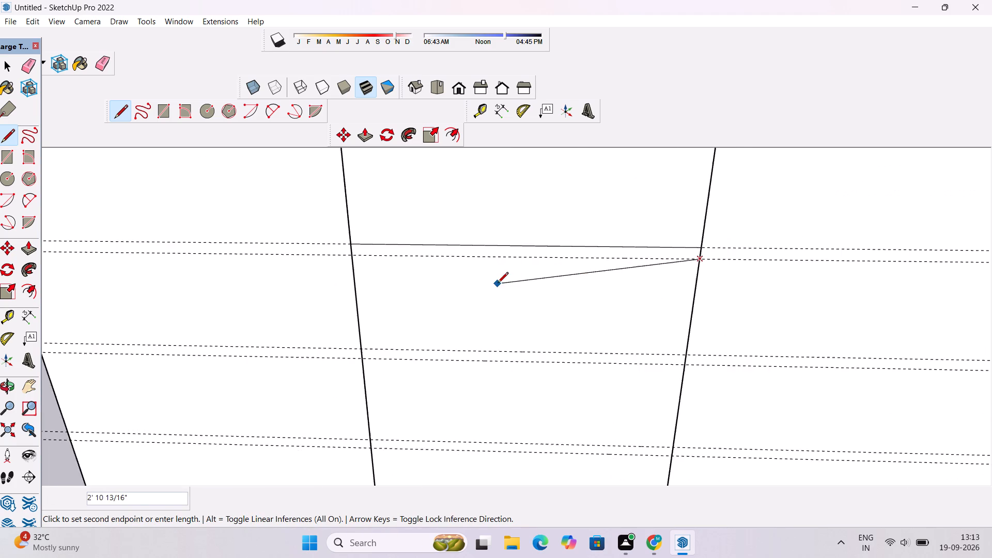
{"action": "scroll", "coordinate": [498, 284], "scroll_direction": "up", "scroll_amount": 6}
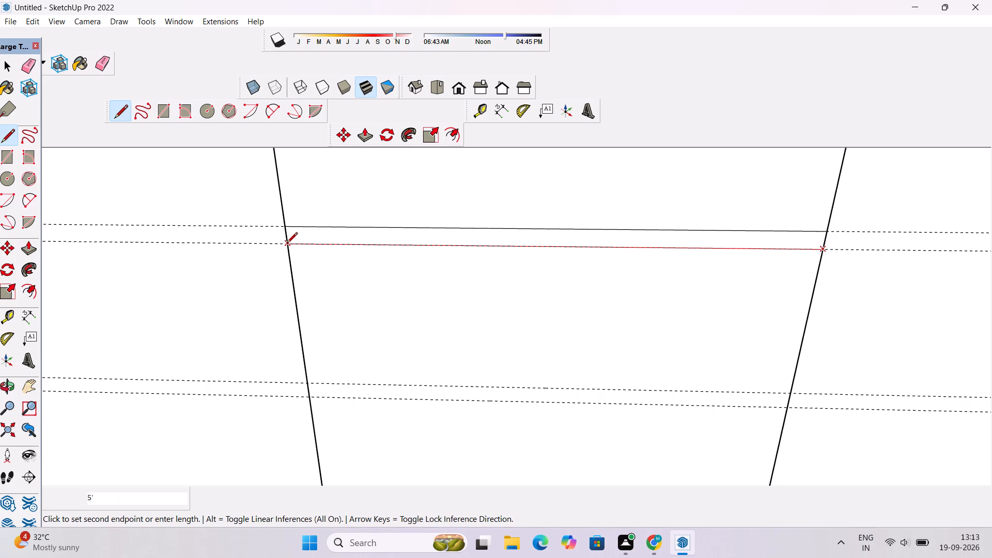
{"action": "left_click", "coordinate": [287, 244]}
Draw two 5' edges along the fourth guide pair from the top, across the frame's left vertical leg.
{"action": "scroll", "coordinate": [281, 230], "scroll_direction": "down", "scroll_amount": 8}
{"action": "scroll", "coordinate": [345, 362], "scroll_direction": "up", "scroll_amount": 6}
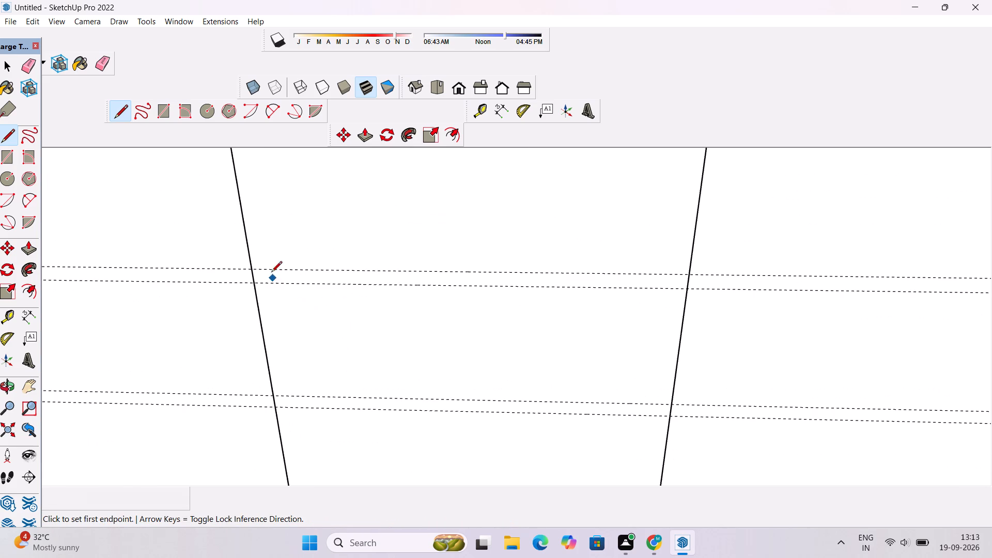
{"action": "left_click", "coordinate": [252, 271]}
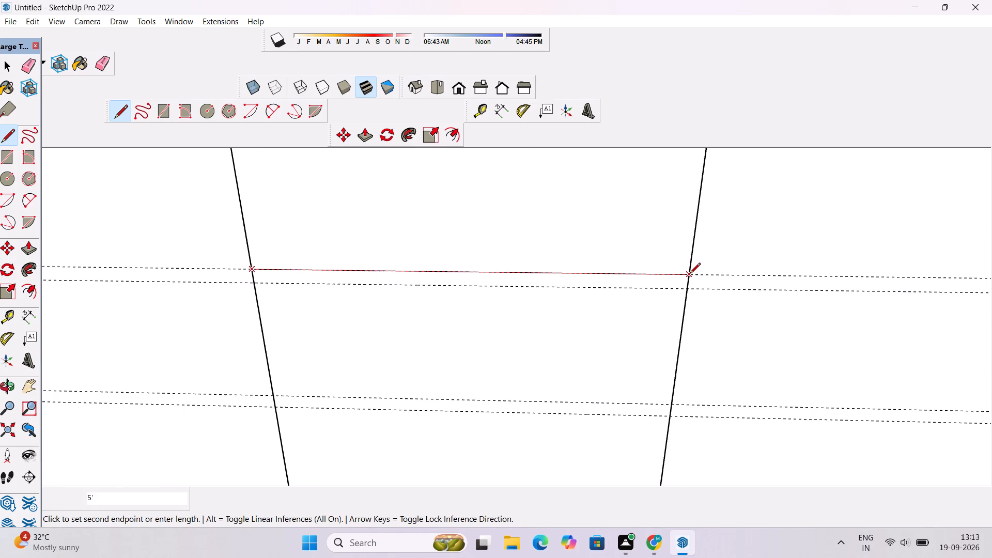
{"action": "left_click", "coordinate": [690, 274]}
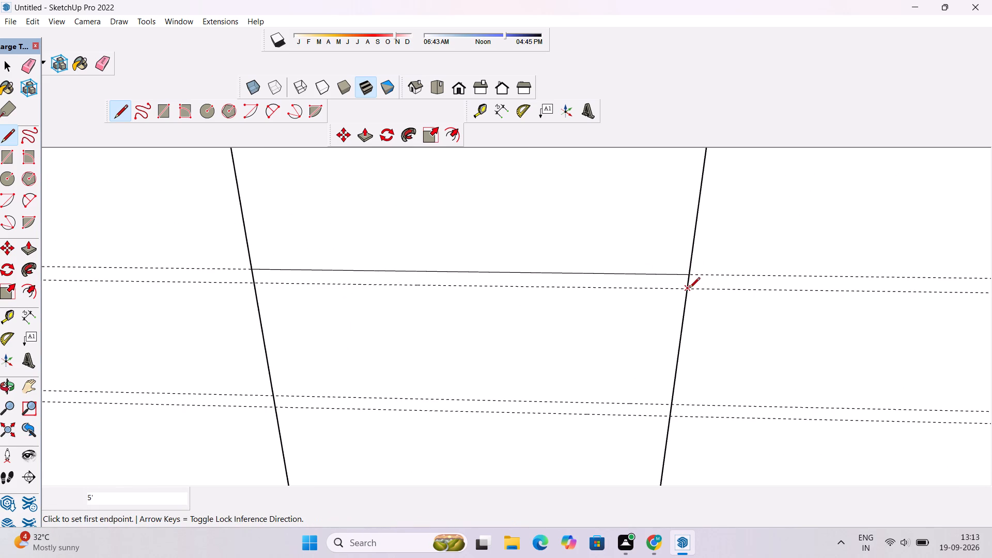
{"action": "left_click", "coordinate": [689, 289]}
{"action": "left_click", "coordinate": [254, 284]}
{"action": "scroll", "coordinate": [181, 267], "scroll_direction": "down", "scroll_amount": 4}
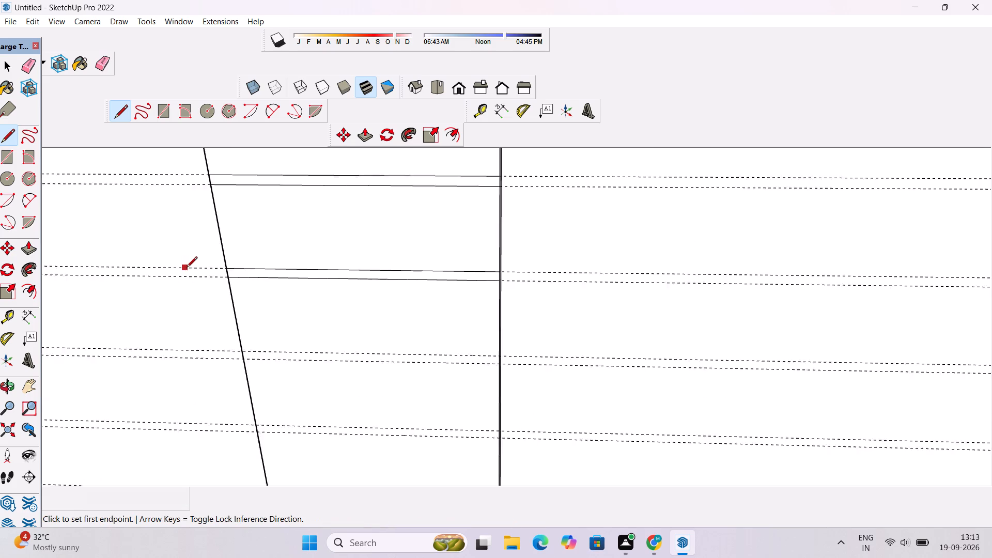
{"action": "scroll", "coordinate": [187, 268], "scroll_direction": "down", "scroll_amount": 19}
{"action": "key", "text": "space"}
{"action": "scroll", "coordinate": [311, 290], "scroll_direction": "down", "scroll_amount": 2}
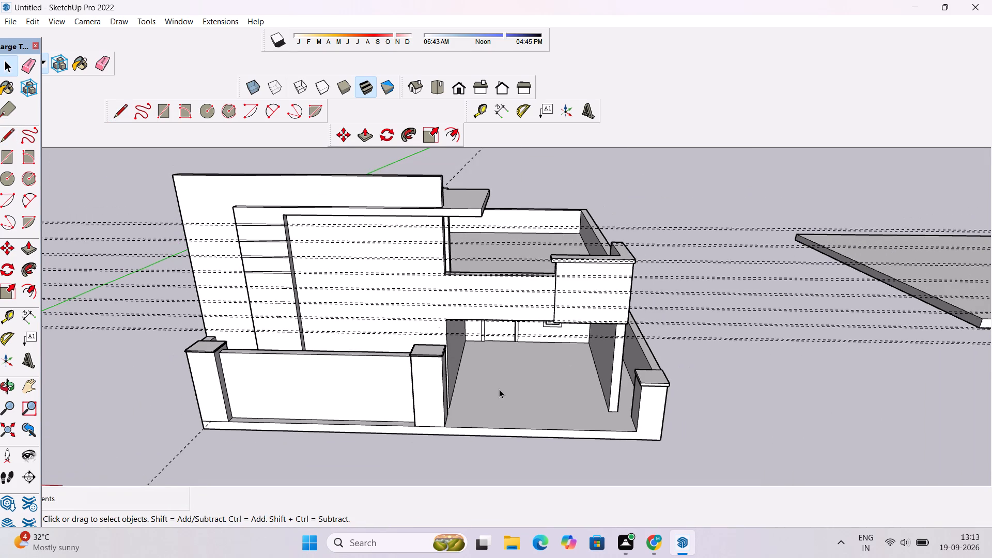
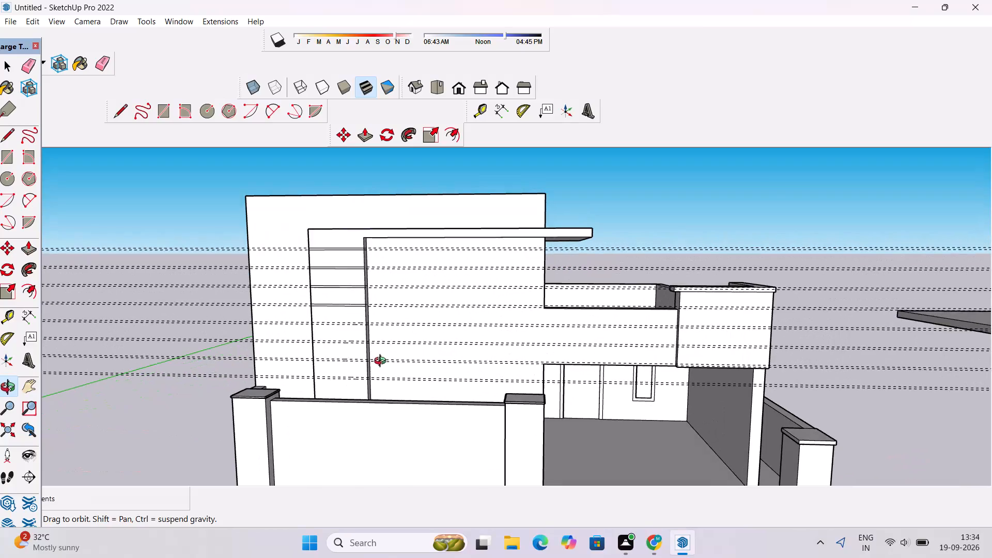
Draw two 5' edges along the fifth guide pair from the top, across the front frame's left vertical leg.
{"action": "scroll", "coordinate": [382, 362], "scroll_direction": "down", "scroll_amount": 5}
{"action": "scroll", "coordinate": [382, 362], "scroll_direction": "up", "scroll_amount": 4}
{"action": "scroll", "coordinate": [383, 370], "scroll_direction": "down", "scroll_amount": 2}
{"action": "scroll", "coordinate": [381, 370], "scroll_direction": "up", "scroll_amount": 4}
{"action": "left_click_drag", "start_coordinate": [368, 377], "coordinate": [411, 375]}
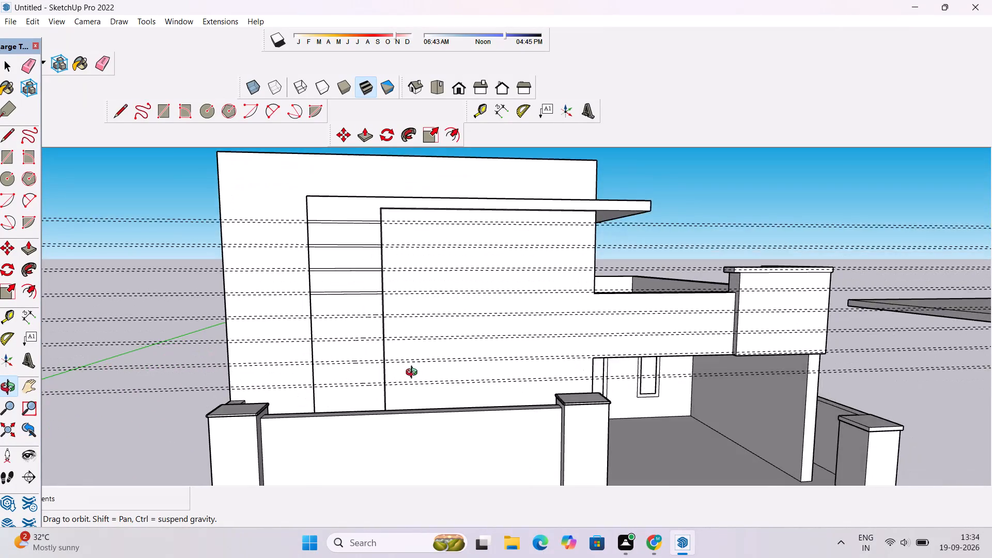
{"action": "scroll", "coordinate": [414, 374], "scroll_direction": "down", "scroll_amount": 6}
{"action": "scroll", "coordinate": [386, 343], "scroll_direction": "up", "scroll_amount": 2}
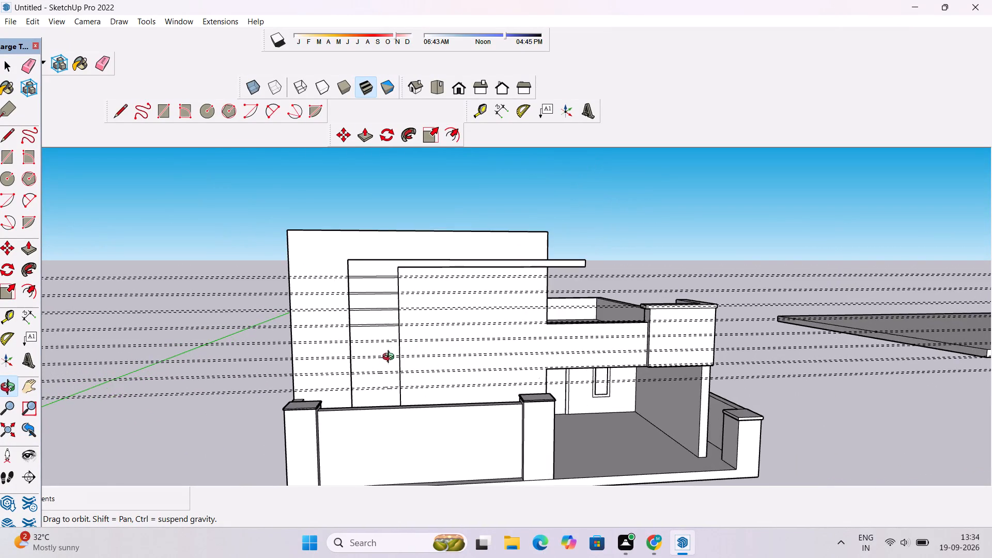
{"action": "left_click_drag", "start_coordinate": [385, 367], "coordinate": [364, 369]}
{"action": "scroll", "coordinate": [359, 369], "scroll_direction": "up", "scroll_amount": 8}
{"action": "left_click_drag", "start_coordinate": [355, 352], "coordinate": [377, 375], "text": "shift"}
{"action": "scroll", "coordinate": [377, 375], "scroll_direction": "down", "scroll_amount": 4}
{"action": "left_click_drag", "start_coordinate": [369, 367], "coordinate": [393, 394]}
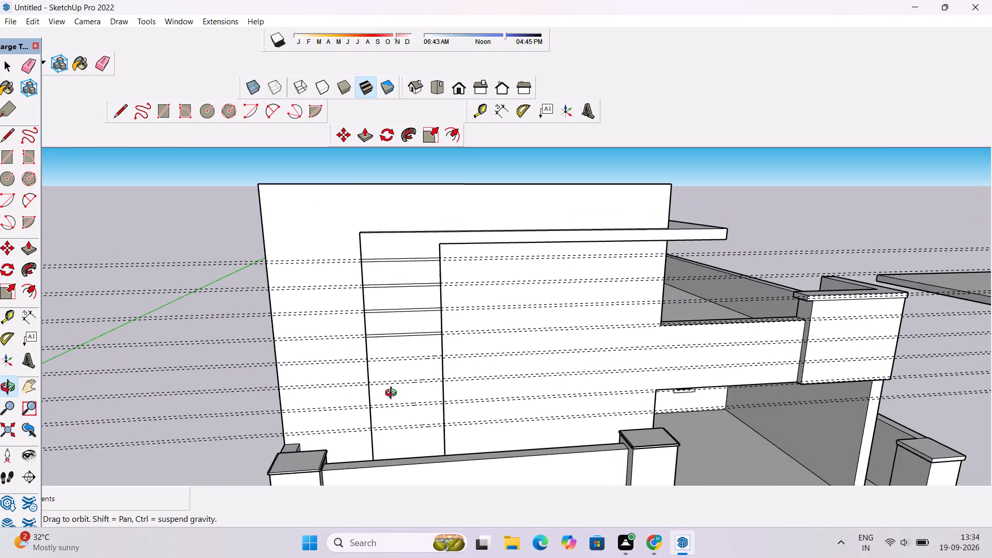
{"action": "scroll", "coordinate": [389, 386], "scroll_direction": "up", "scroll_amount": 9, "text": "shift"}
{"action": "left_click_drag", "start_coordinate": [381, 362], "coordinate": [409, 362], "text": "shift"}
{"action": "scroll", "coordinate": [409, 362], "scroll_direction": "up", "scroll_amount": 2, "text": "shift"}
{"action": "key", "text": "l"}
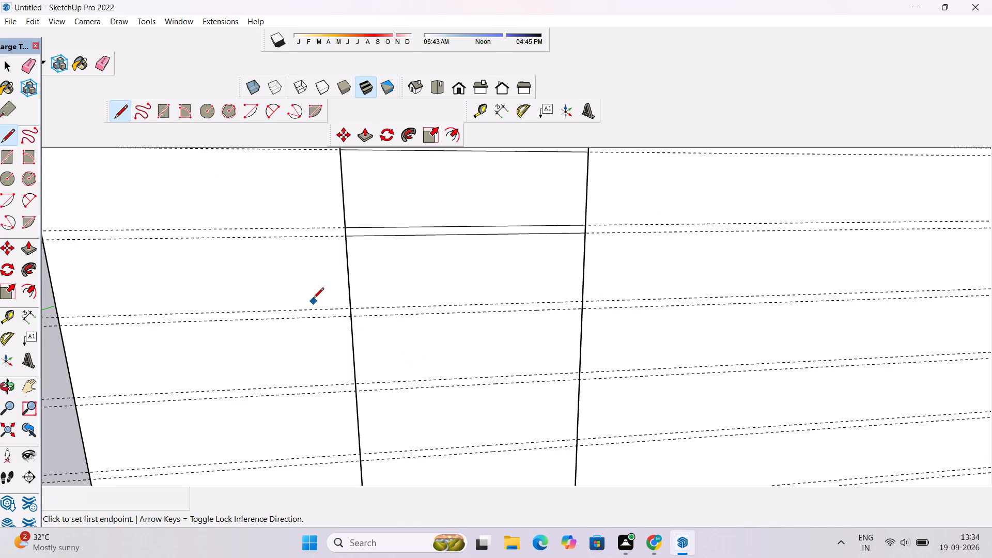
{"action": "scroll", "coordinate": [359, 322], "scroll_direction": "up", "scroll_amount": 6}
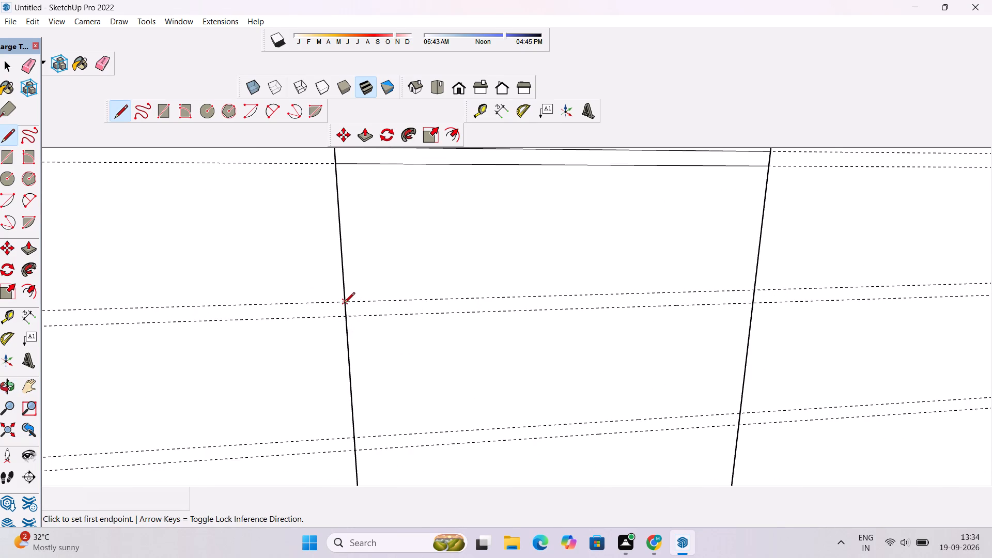
{"action": "left_click", "coordinate": [344, 304]}
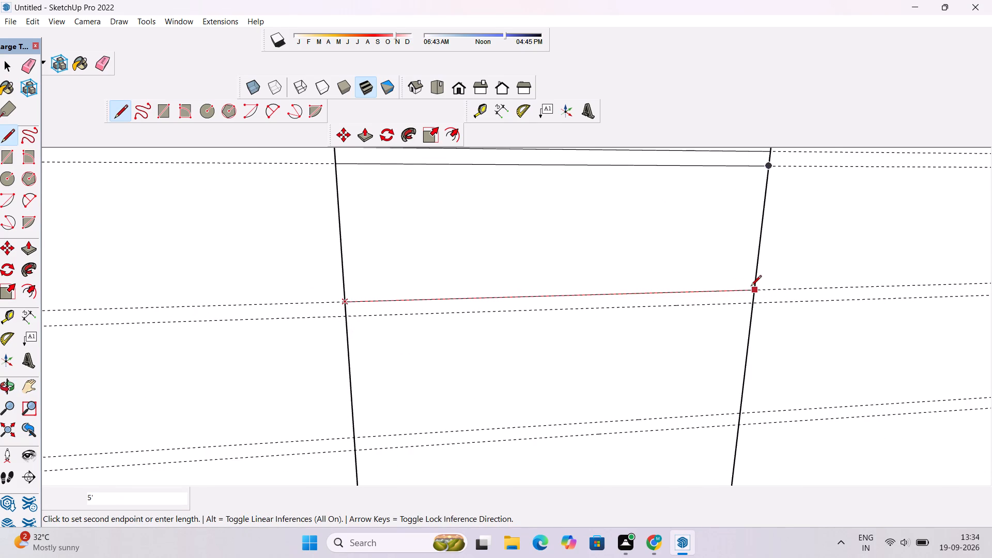
{"action": "left_click", "coordinate": [754, 290]}
{"action": "left_click", "coordinate": [349, 315]}
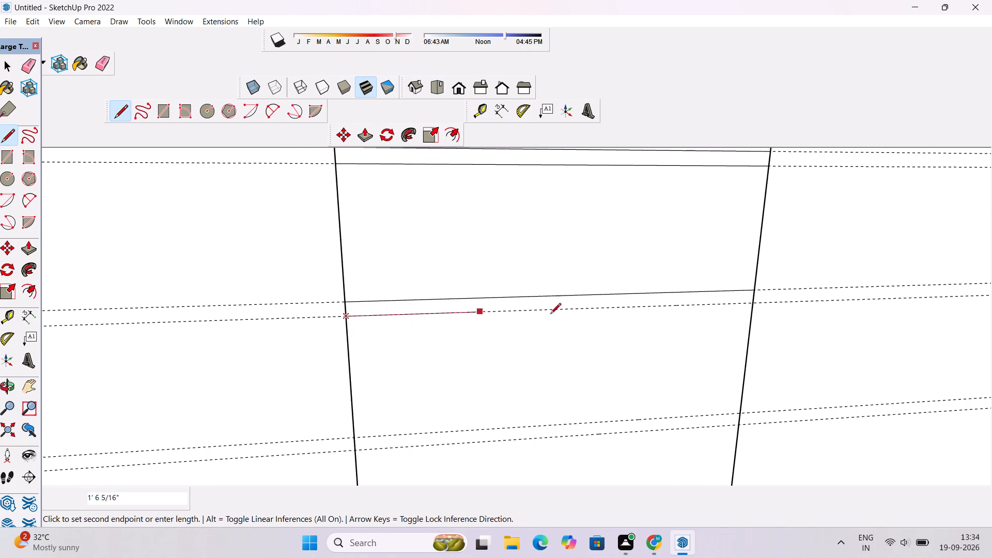
{"action": "left_click", "coordinate": [752, 303]}
Draw two 5' edges along the lowest guide pair, across the front frame's left vertical leg.
{"action": "scroll", "coordinate": [532, 235], "scroll_direction": "down", "scroll_amount": 11}
{"action": "scroll", "coordinate": [487, 230], "scroll_direction": "up", "scroll_amount": 1}
{"action": "scroll", "coordinate": [486, 234], "scroll_direction": "down", "scroll_amount": 3}
{"action": "scroll", "coordinate": [587, 339], "scroll_direction": "up", "scroll_amount": 3}
{"action": "scroll", "coordinate": [468, 301], "scroll_direction": "down", "scroll_amount": 6}
{"action": "scroll", "coordinate": [508, 369], "scroll_direction": "up", "scroll_amount": 9}
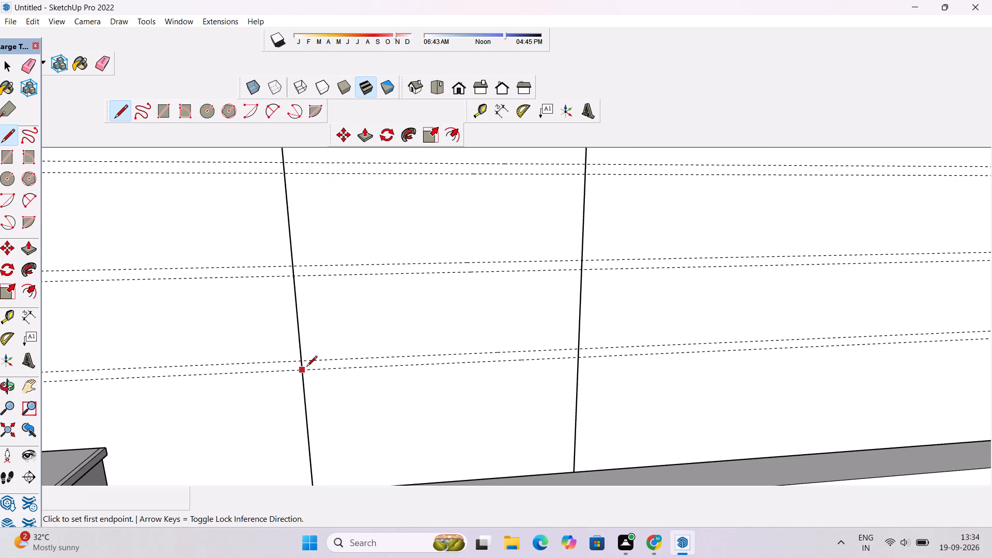
{"action": "left_click", "coordinate": [304, 370]}
{"action": "left_click", "coordinate": [578, 361]}
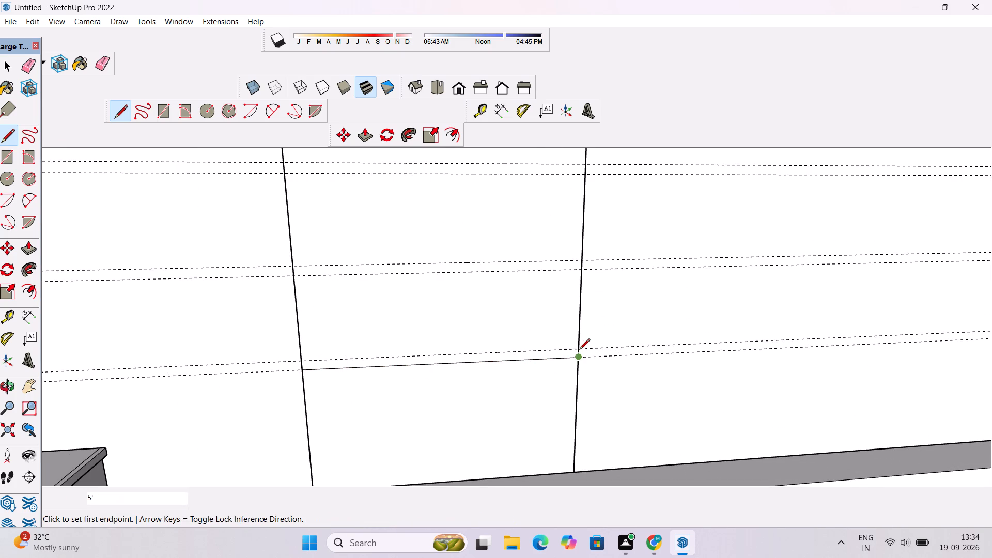
{"action": "left_click", "coordinate": [579, 348]}
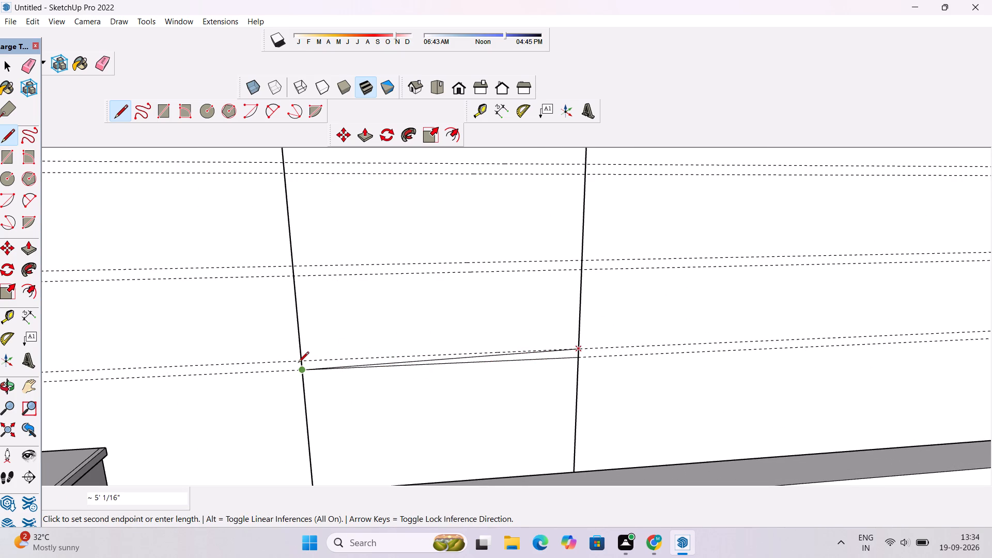
{"action": "left_click", "coordinate": [301, 361]}
Draw two 5' edges along the second guide pair from the bottom, across the frame's left vertical leg.
{"action": "left_click", "coordinate": [293, 280]}
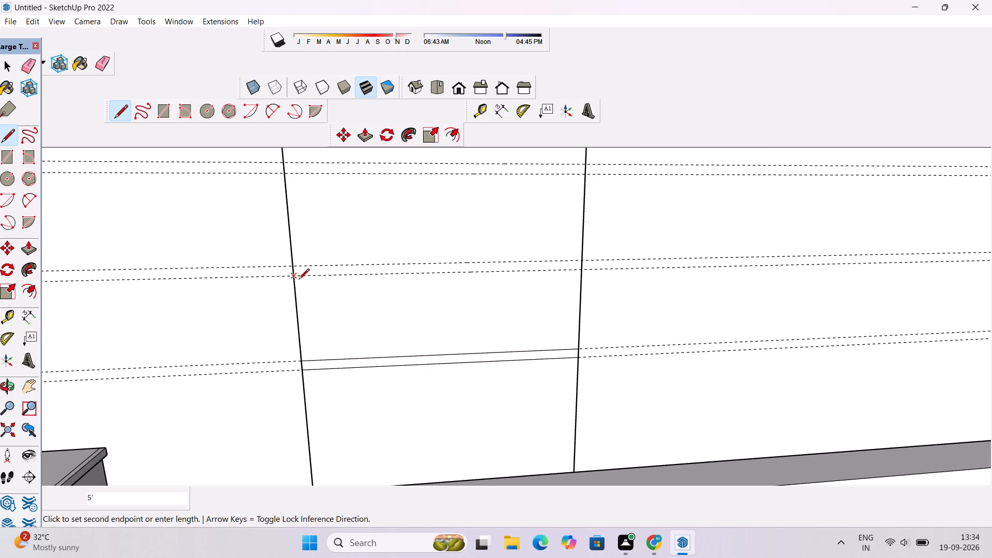
{"action": "left_click", "coordinate": [581, 272]}
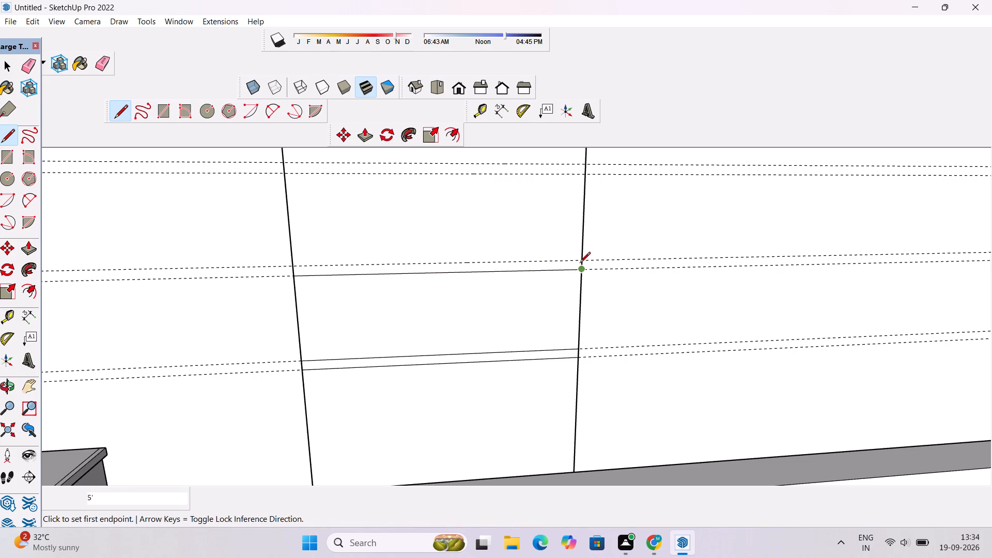
{"action": "left_click", "coordinate": [583, 260]}
{"action": "left_click", "coordinate": [295, 268]}
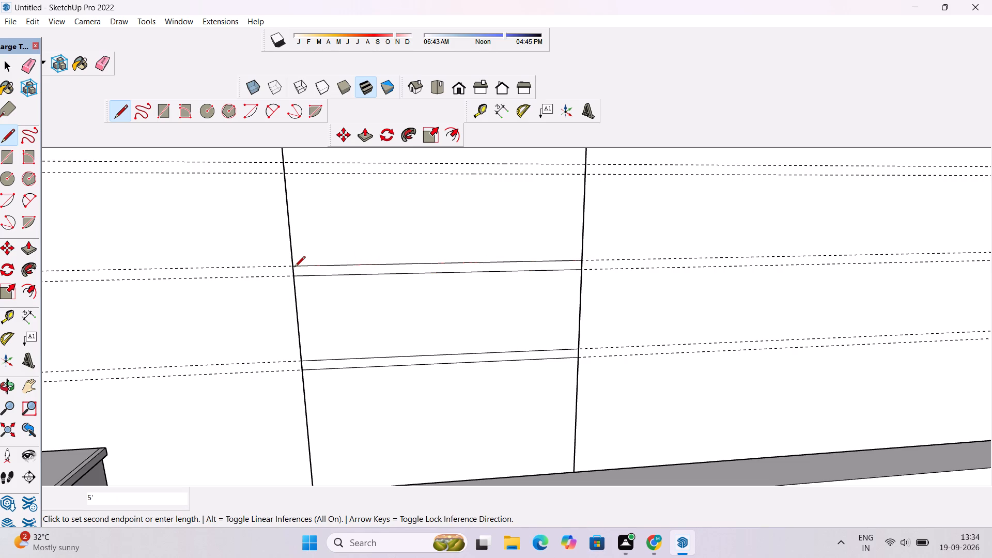
Draw two 5' edges along the remaining untraced guide pair, third from the bottom, across the frame's left vertical leg.
{"action": "scroll", "coordinate": [303, 295], "scroll_direction": "down", "scroll_amount": 8}
{"action": "scroll", "coordinate": [283, 208], "scroll_direction": "up", "scroll_amount": 4}
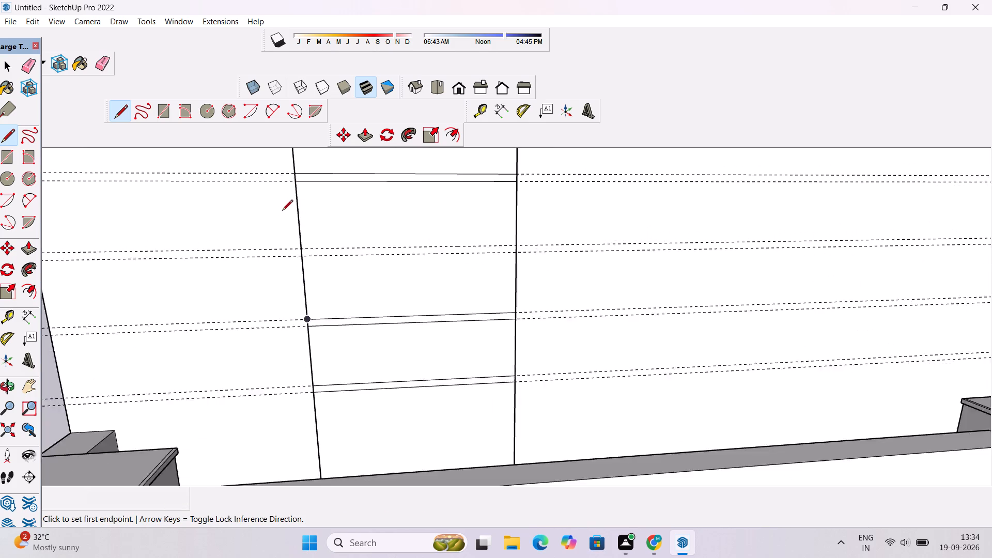
{"action": "scroll", "coordinate": [282, 211], "scroll_direction": "up", "scroll_amount": 5}
{"action": "scroll", "coordinate": [342, 259], "scroll_direction": "up", "scroll_amount": 6}
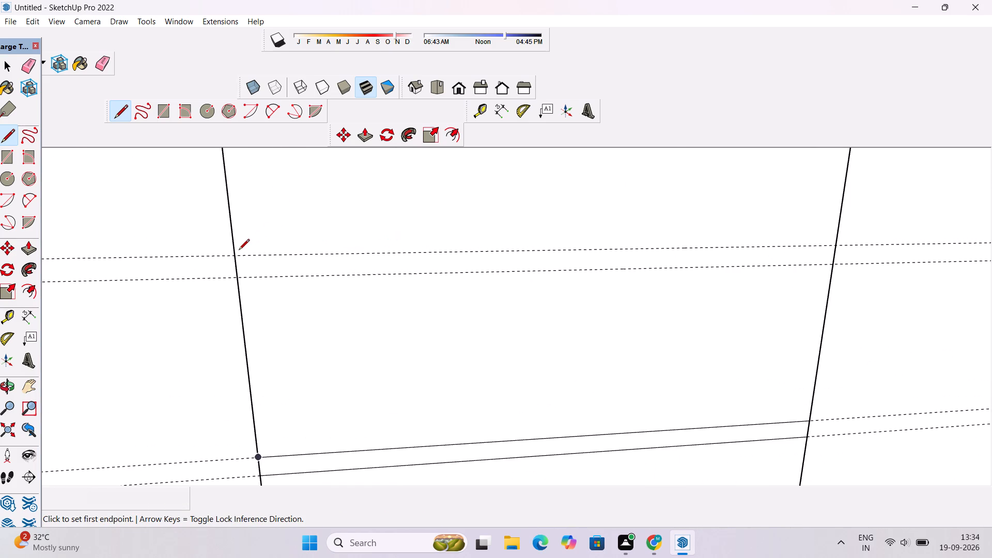
{"action": "left_click", "coordinate": [234, 256]}
{"action": "scroll", "coordinate": [339, 251], "scroll_direction": "down", "scroll_amount": 10}
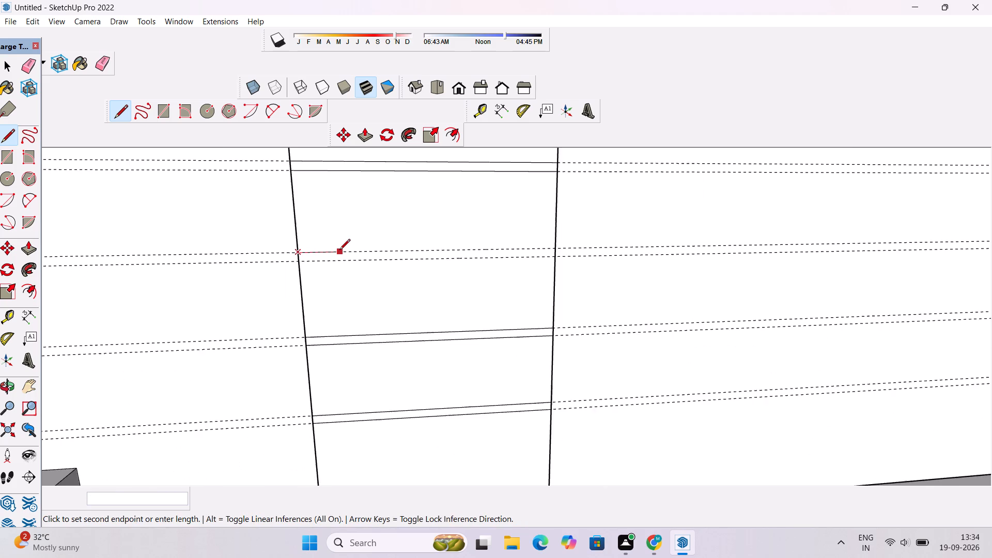
{"action": "scroll", "coordinate": [339, 251], "scroll_direction": "down", "scroll_amount": 1}
{"action": "scroll", "coordinate": [562, 249], "scroll_direction": "up", "scroll_amount": 8}
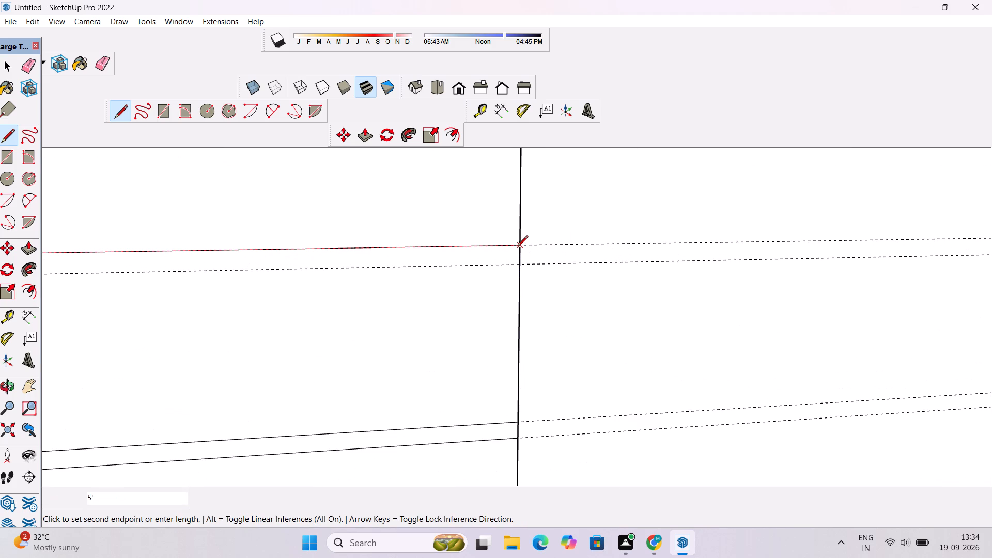
{"action": "left_click", "coordinate": [517, 246]}
{"action": "left_click", "coordinate": [518, 267]}
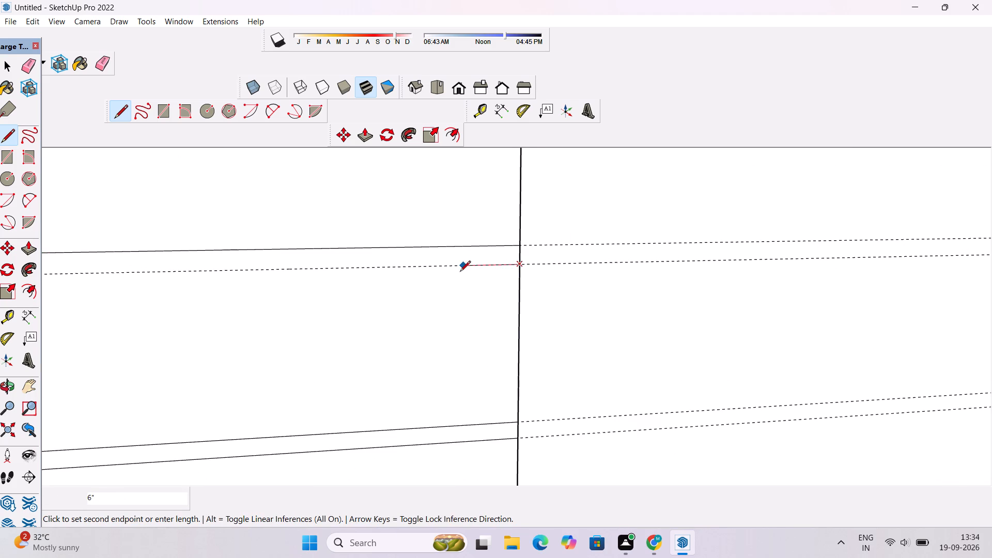
{"action": "scroll", "coordinate": [460, 272], "scroll_direction": "down", "scroll_amount": 12}
{"action": "scroll", "coordinate": [319, 277], "scroll_direction": "up", "scroll_amount": 5}
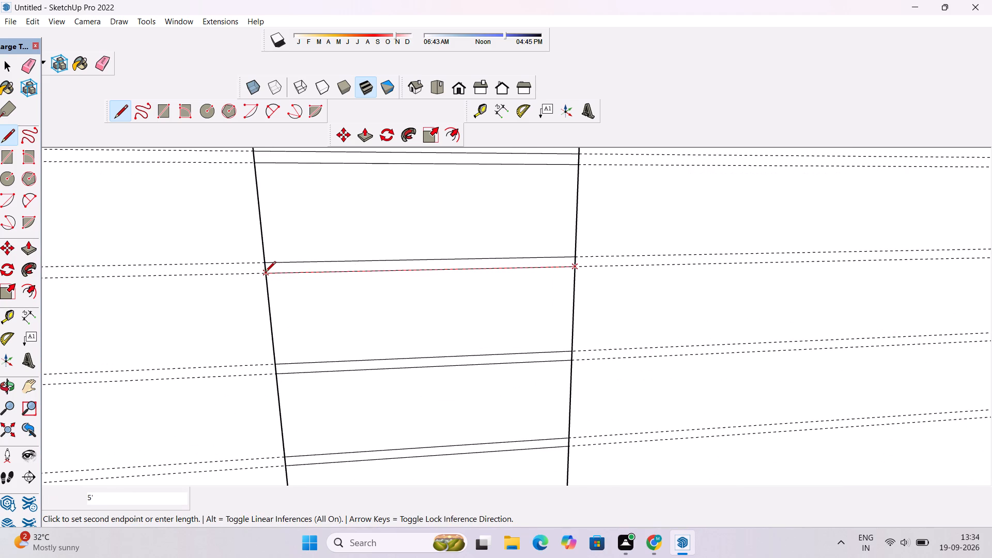
{"action": "left_click", "coordinate": [265, 273]}
{"action": "key", "text": "space"}
Erase all the horizontal guide lines crossing the front facade, keeping the traced groove edges.
{"action": "scroll", "coordinate": [302, 269], "scroll_direction": "down", "scroll_amount": 16}
{"action": "key", "text": "e"}
{"action": "scroll", "coordinate": [304, 267], "scroll_direction": "down", "scroll_amount": 6}
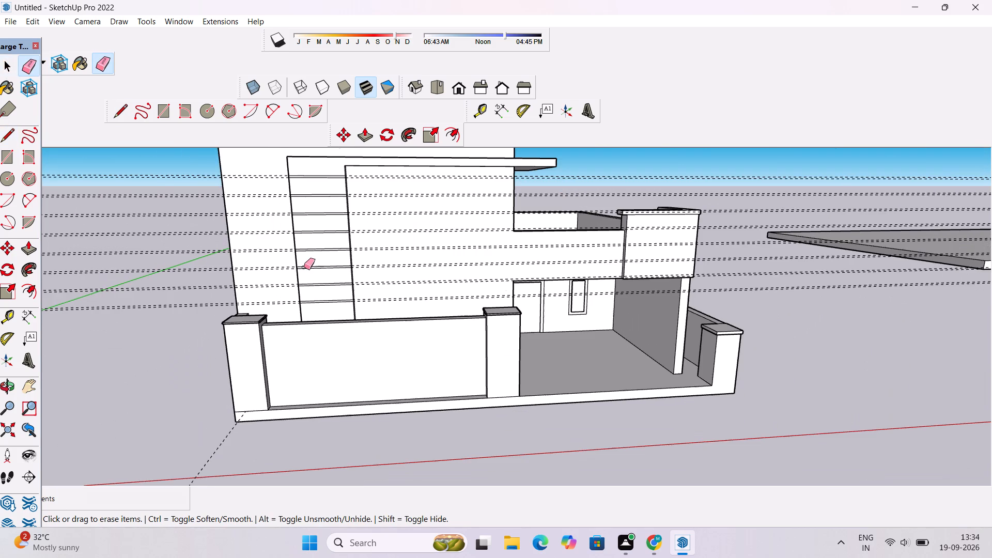
{"action": "left_click_drag", "start_coordinate": [116, 167], "coordinate": [144, 307]}
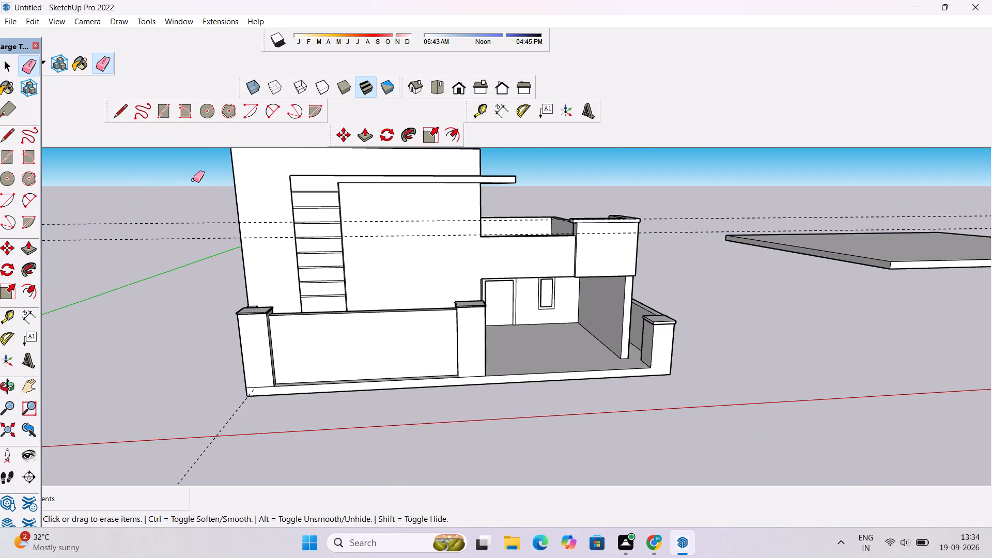
{"action": "left_click_drag", "start_coordinate": [190, 178], "coordinate": [185, 244]}
Examine the front facade and its grooved frame leg from several angles and heights.
{"action": "key", "text": "o"}
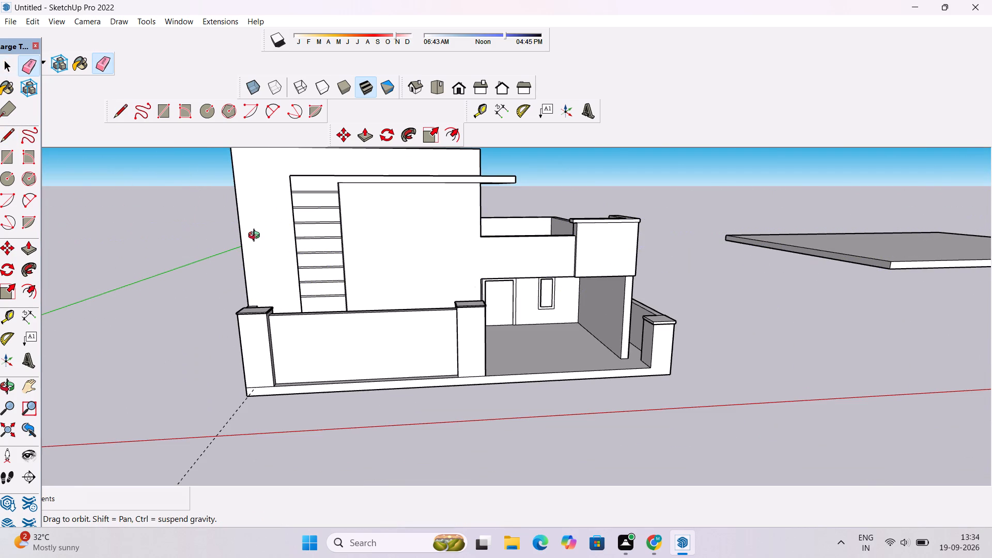
{"action": "scroll", "coordinate": [265, 255], "scroll_direction": "up", "scroll_amount": 6}
{"action": "left_click_drag", "start_coordinate": [291, 321], "coordinate": [291, 283]}
{"action": "scroll", "coordinate": [291, 279], "scroll_direction": "down", "scroll_amount": 5}
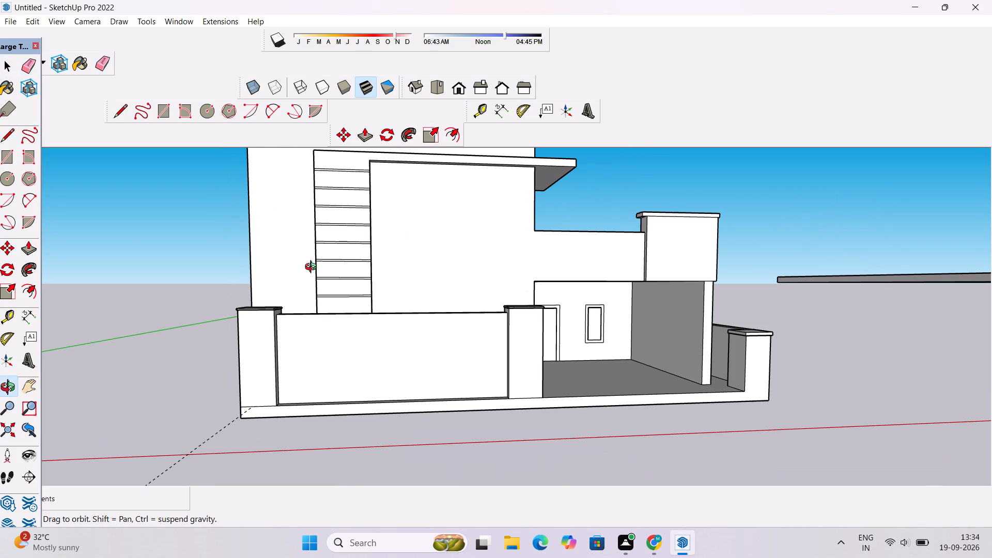
{"action": "scroll", "coordinate": [315, 267], "scroll_direction": "up", "scroll_amount": 4}
{"action": "scroll", "coordinate": [315, 268], "scroll_direction": "down", "scroll_amount": 2}
{"action": "left_click_drag", "start_coordinate": [366, 286], "coordinate": [319, 299]}
{"action": "scroll", "coordinate": [319, 299], "scroll_direction": "down", "scroll_amount": 7}
{"action": "left_click_drag", "start_coordinate": [319, 298], "coordinate": [336, 343], "text": "shift"}
{"action": "scroll", "coordinate": [312, 273], "scroll_direction": "up", "scroll_amount": 3}
{"action": "left_click_drag", "start_coordinate": [312, 273], "coordinate": [348, 303], "text": "shift"}
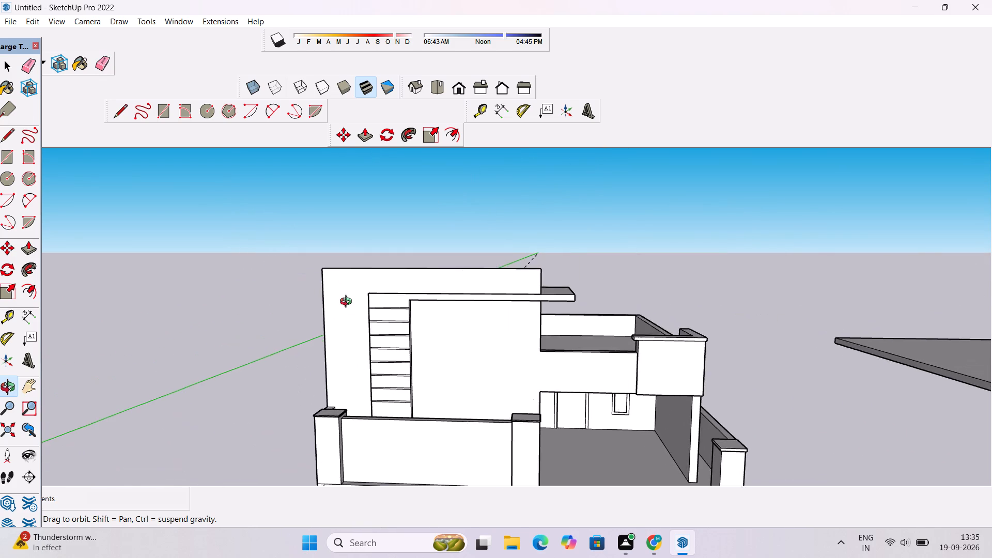
{"action": "scroll", "coordinate": [348, 303], "scroll_direction": "down", "scroll_amount": 4}
{"action": "scroll", "coordinate": [335, 309], "scroll_direction": "up", "scroll_amount": 4}
{"action": "left_click_drag", "start_coordinate": [355, 314], "coordinate": [326, 261], "text": "shift"}
{"action": "scroll", "coordinate": [325, 261], "scroll_direction": "down", "scroll_amount": 4}
{"action": "left_click_drag", "start_coordinate": [364, 335], "coordinate": [365, 305]}
{"action": "scroll", "coordinate": [365, 301], "scroll_direction": "up", "scroll_amount": 4}
{"action": "left_click_drag", "start_coordinate": [397, 296], "coordinate": [405, 315]}
{"action": "left_click_drag", "start_coordinate": [406, 316], "coordinate": [366, 300]}
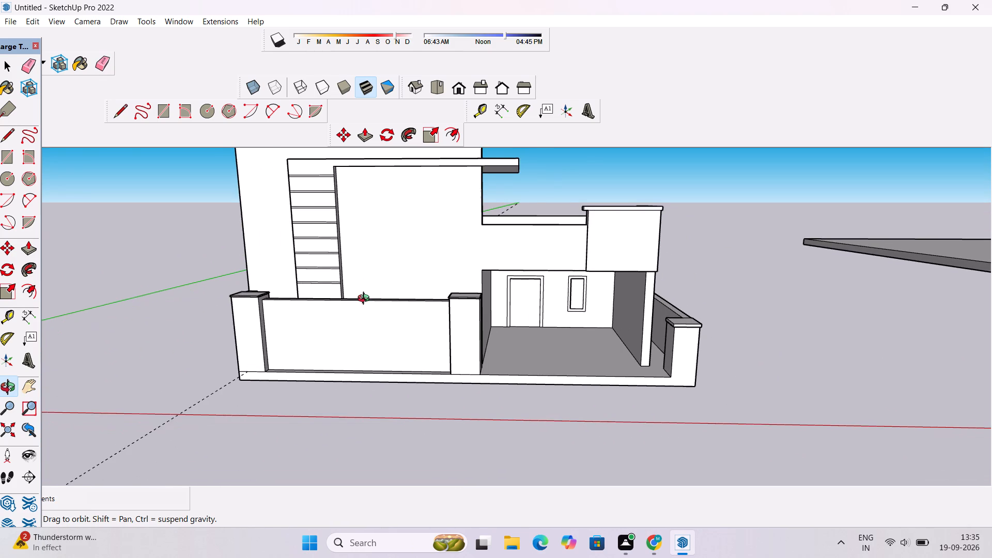
Draw a vertical window rectangle about 11' 3" by 4' 4" on the front wall, inside the frame beside the grooved leg.
{"action": "key", "text": "r"}
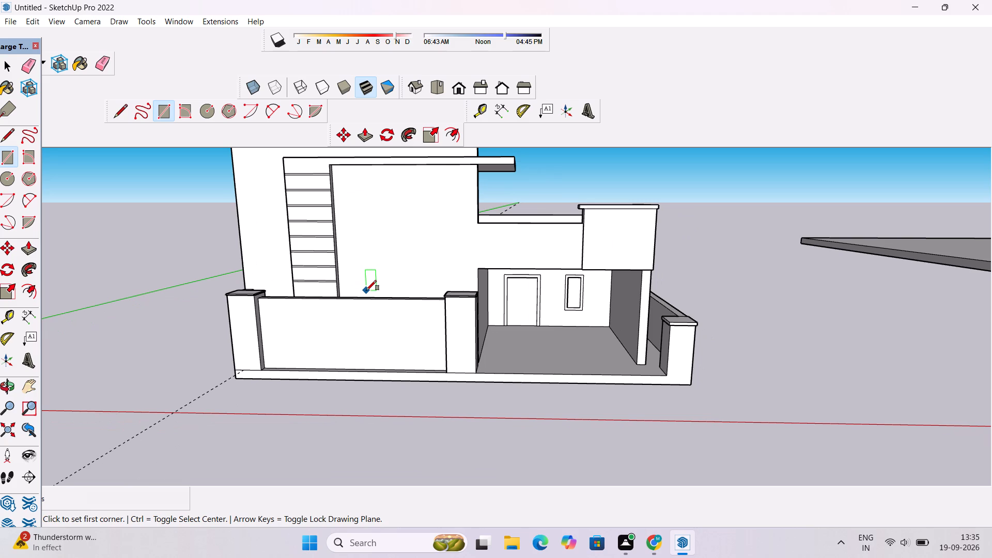
{"action": "left_click", "coordinate": [371, 291]}
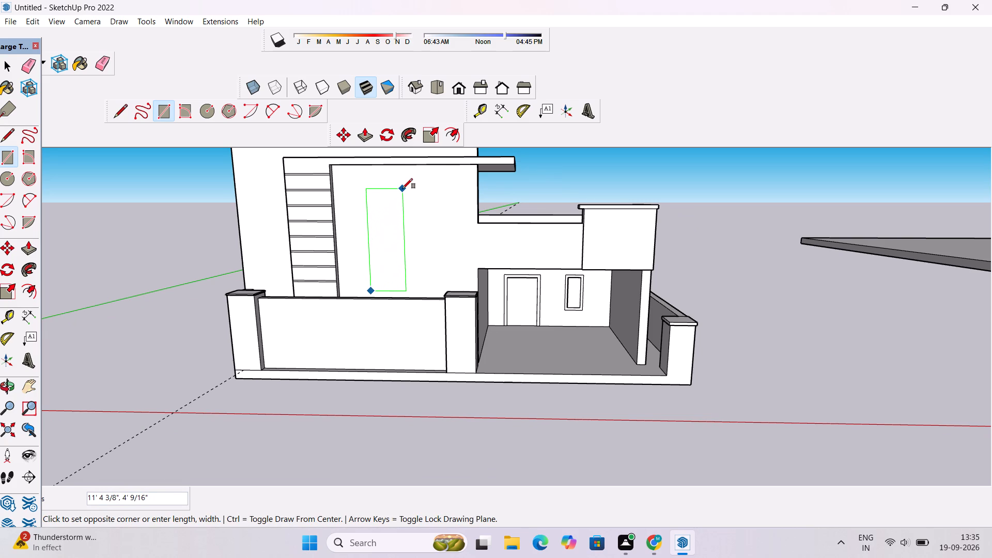
{"action": "left_click", "coordinate": [405, 190]}
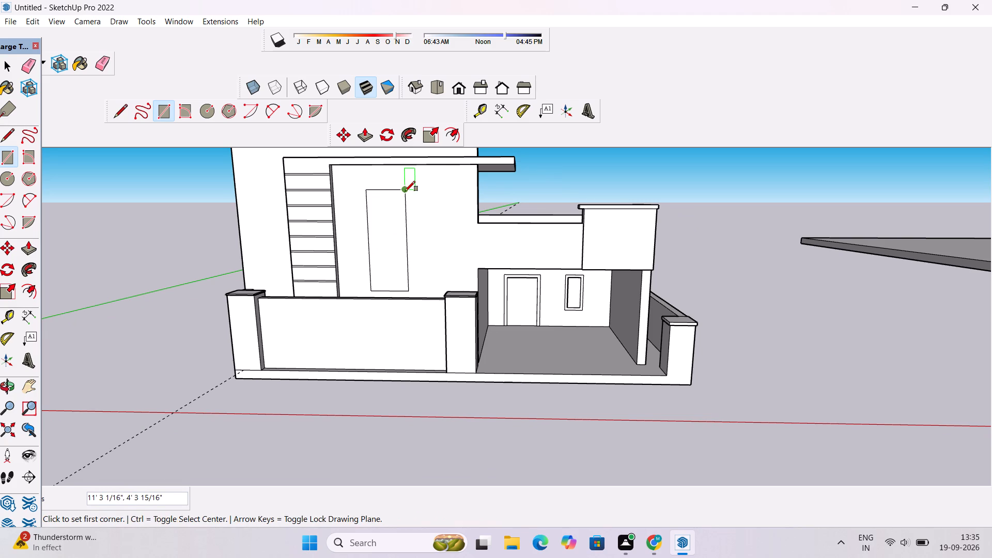
Offset the new rectangle's outline inward by about 4" to form a window border.
{"action": "key", "text": "o"}
{"action": "key", "text": "f"}
{"action": "left_click", "coordinate": [386, 192]}
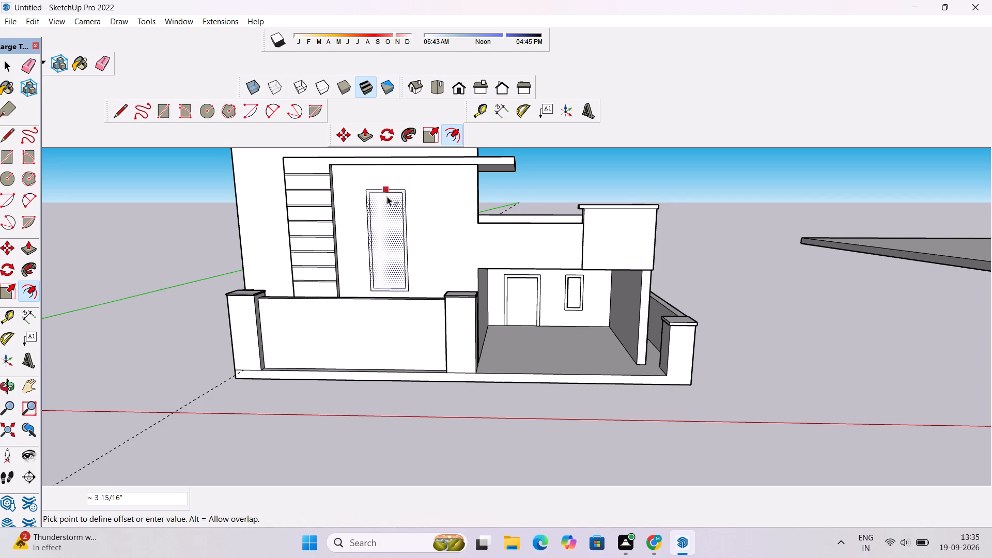
{"action": "left_click", "coordinate": [387, 196]}
{"action": "key", "text": "space"}
Push/Pull the window's border face outward 9" from the front wall.
{"action": "scroll", "coordinate": [387, 196], "scroll_direction": "up", "scroll_amount": 5}
{"action": "left_click", "coordinate": [391, 190]}
{"action": "key", "text": "p"}
{"action": "left_click", "coordinate": [391, 190]}
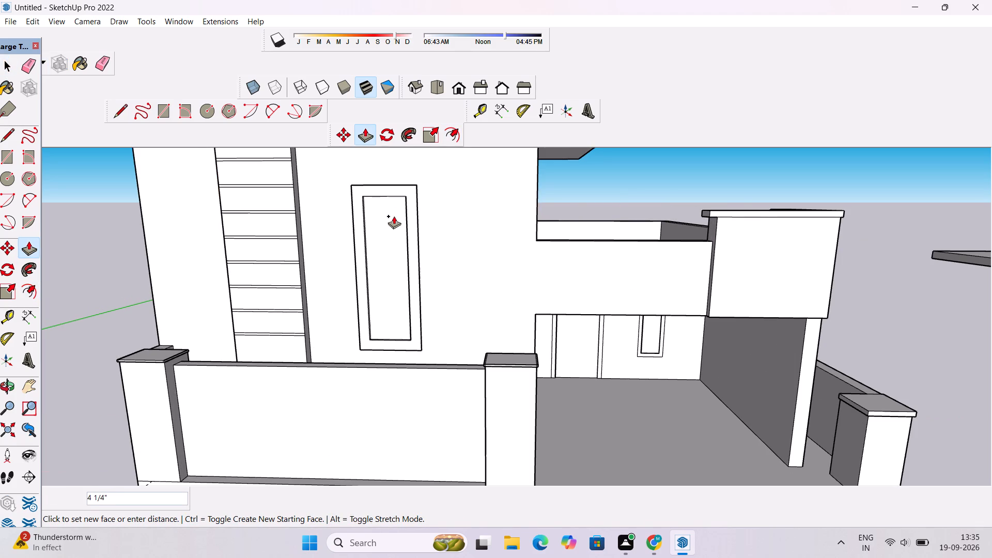
{"action": "type", "text": "9\""}
{"action": "key", "text": "Return"}
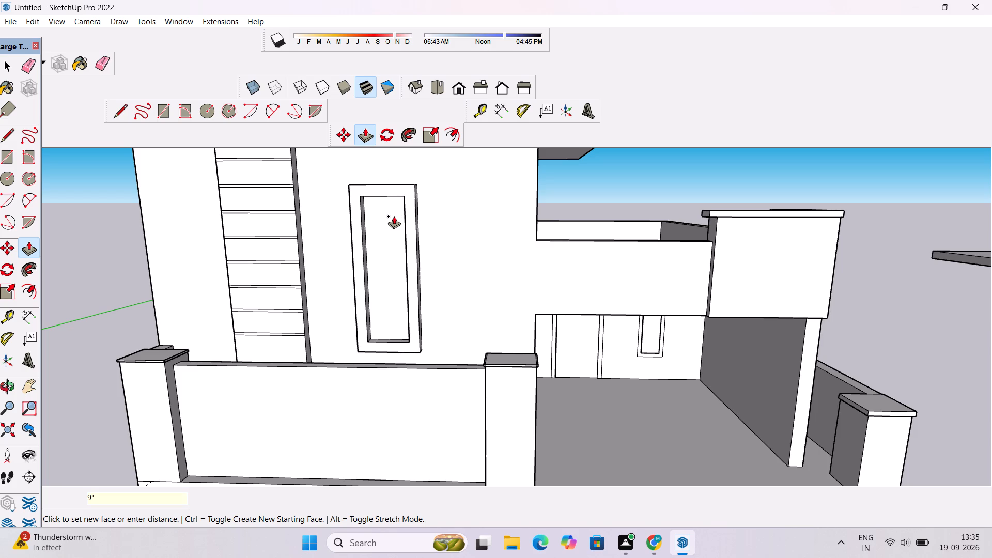
Examine the house front with the raised window frame from low and high viewpoints.
{"action": "key", "text": "o"}
{"action": "scroll", "coordinate": [394, 216], "scroll_direction": "down", "scroll_amount": 10}
{"action": "left_click_drag", "start_coordinate": [381, 260], "coordinate": [385, 234]}
{"action": "scroll", "coordinate": [385, 231], "scroll_direction": "up", "scroll_amount": 1}
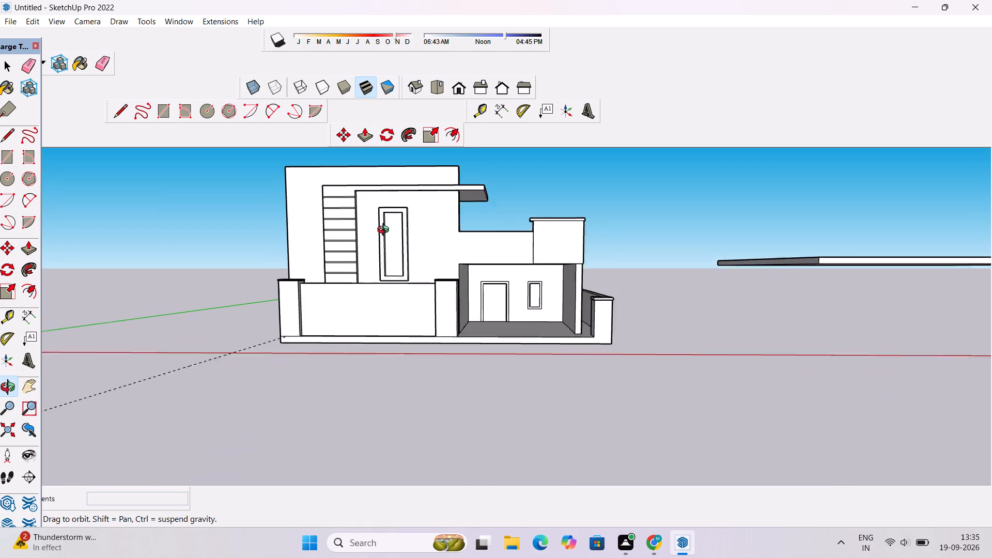
{"action": "scroll", "coordinate": [385, 231], "scroll_direction": "up", "scroll_amount": 1}
{"action": "left_click_drag", "start_coordinate": [385, 230], "coordinate": [452, 282], "text": "shift"}
{"action": "scroll", "coordinate": [452, 280], "scroll_direction": "down", "scroll_amount": 5}
{"action": "scroll", "coordinate": [396, 264], "scroll_direction": "up", "scroll_amount": 7}
{"action": "left_click_drag", "start_coordinate": [396, 257], "coordinate": [383, 271], "text": "shift"}
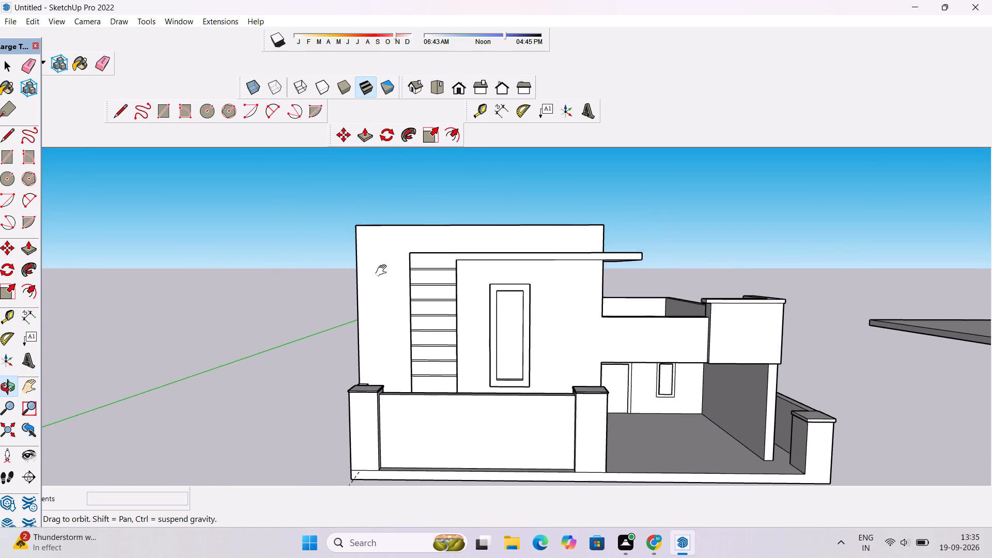
{"action": "scroll", "coordinate": [383, 271], "scroll_direction": "down", "scroll_amount": 3, "text": "shift"}
{"action": "left_click_drag", "start_coordinate": [383, 302], "coordinate": [386, 344]}
{"action": "scroll", "coordinate": [387, 350], "scroll_direction": "up", "scroll_amount": 5}
{"action": "left_click_drag", "start_coordinate": [388, 337], "coordinate": [371, 337], "text": "shift"}
{"action": "scroll", "coordinate": [371, 336], "scroll_direction": "down", "scroll_amount": 3}
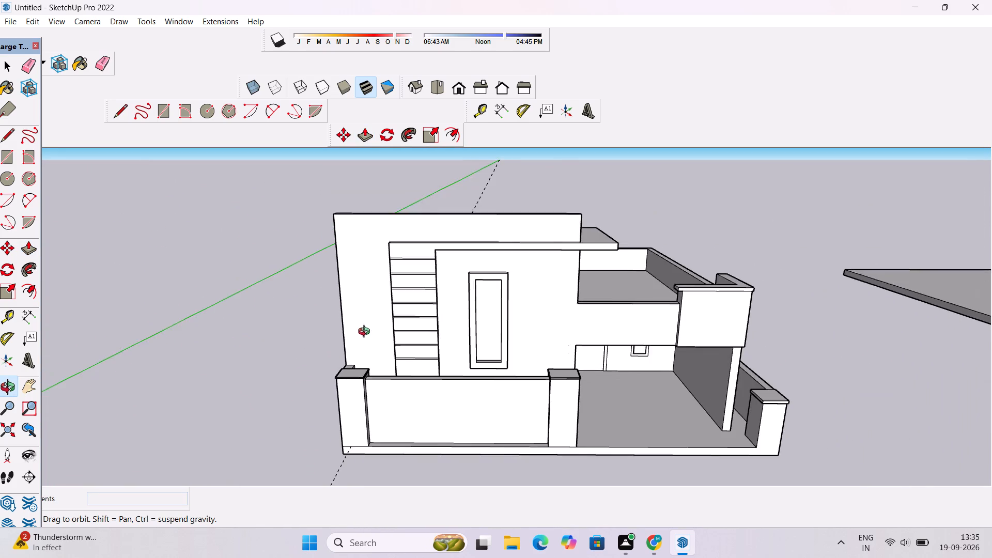
{"action": "left_click_drag", "start_coordinate": [361, 329], "coordinate": [351, 296]}
Draw a vertical line about 17' 6" long on the front wall, just inside its outer edge beside the grooved leg, up to the top.
{"action": "scroll", "coordinate": [351, 296], "scroll_direction": "up", "scroll_amount": 3}
{"action": "key", "text": "l"}
{"action": "scroll", "coordinate": [349, 341], "scroll_direction": "up", "scroll_amount": 5}
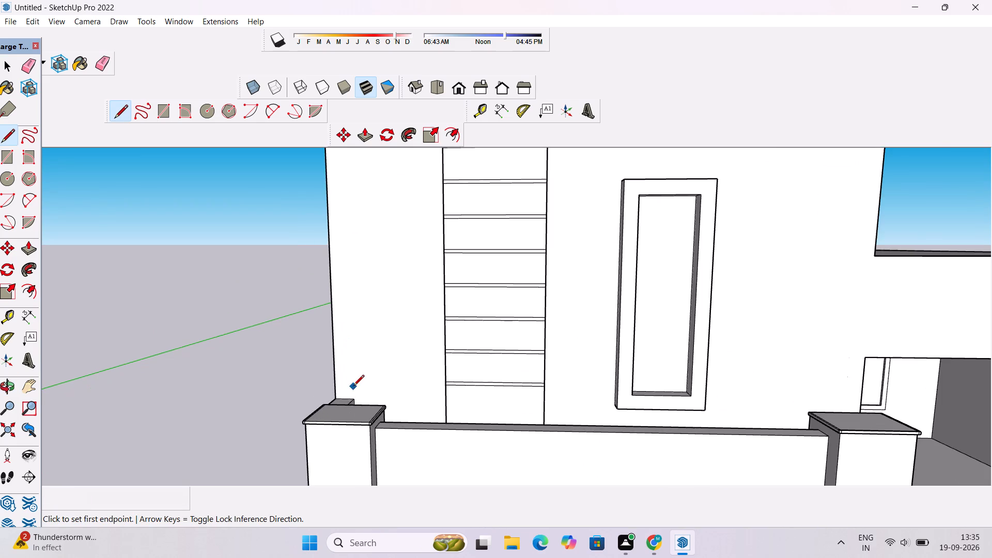
{"action": "scroll", "coordinate": [351, 395], "scroll_direction": "up", "scroll_amount": 4}
{"action": "left_click", "coordinate": [339, 400]}
{"action": "scroll", "coordinate": [346, 370], "scroll_direction": "down", "scroll_amount": 4}
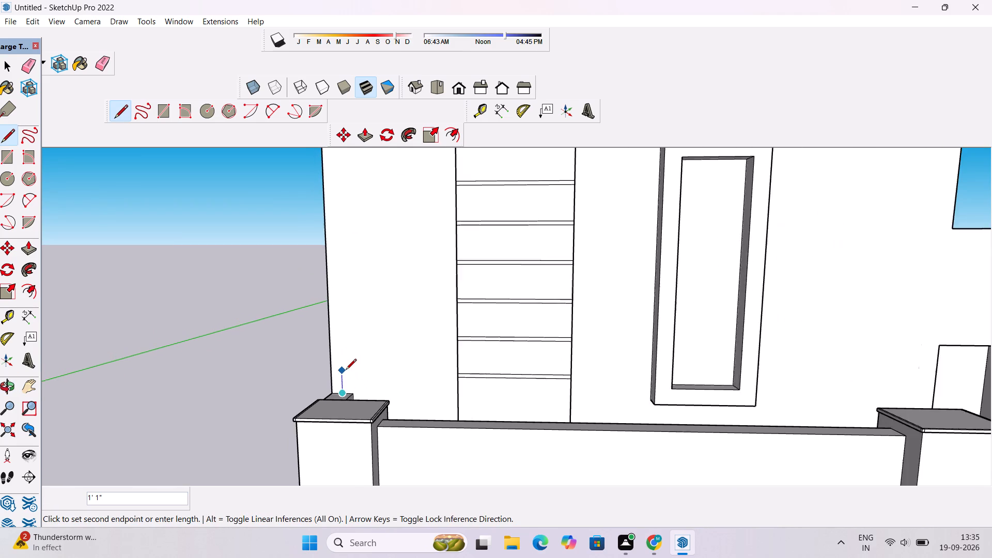
{"action": "scroll", "coordinate": [346, 370], "scroll_direction": "down", "scroll_amount": 11}
{"action": "scroll", "coordinate": [346, 257], "scroll_direction": "up", "scroll_amount": 5}
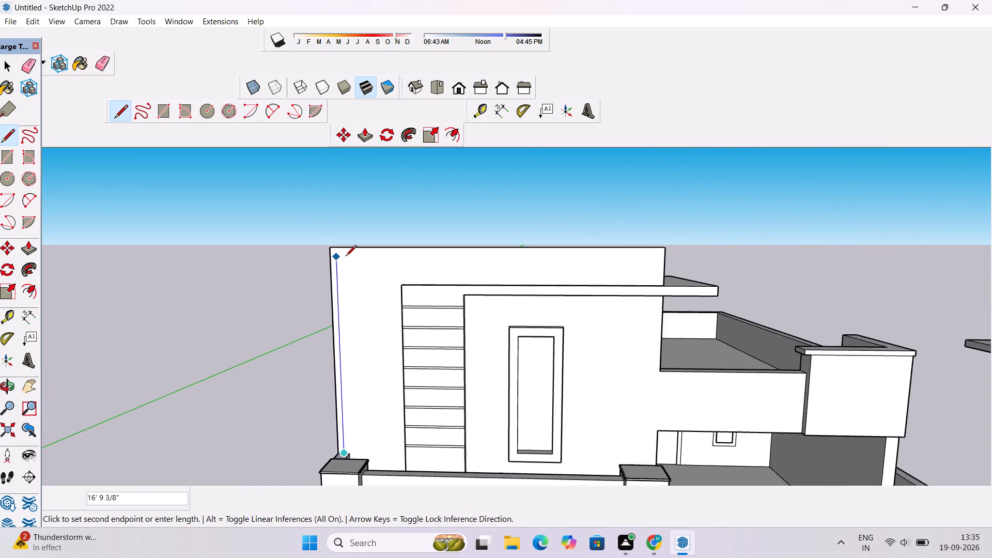
{"action": "scroll", "coordinate": [346, 257], "scroll_direction": "up", "scroll_amount": 3}
{"action": "left_click", "coordinate": [333, 245]}
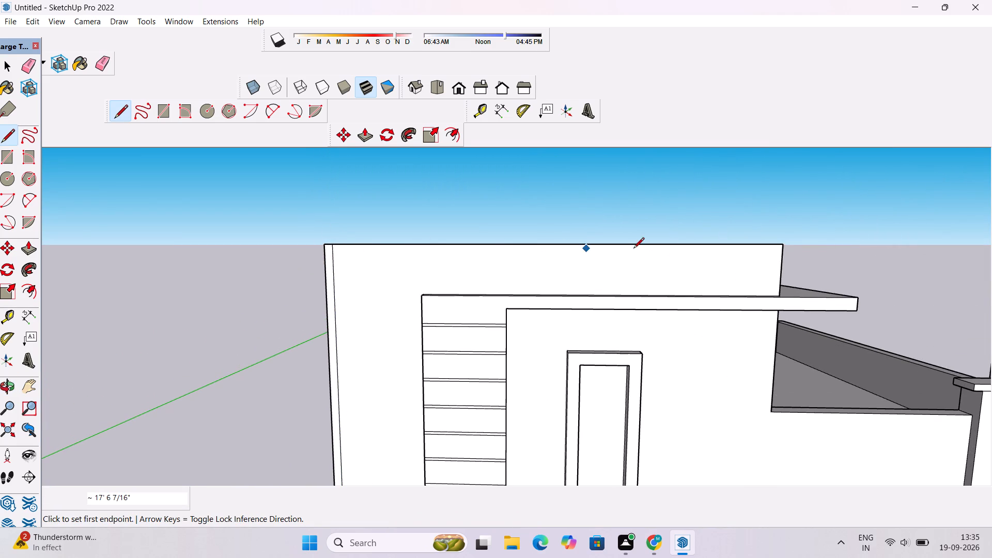
Draw a horizontal line about 26' 5" long just below the front wall's top edge and erase the leftover stub at the corner.
{"action": "left_click", "coordinate": [785, 254]}
{"action": "left_click", "coordinate": [335, 253]}
{"action": "key", "text": "space"}
{"action": "type", "text": "e"}
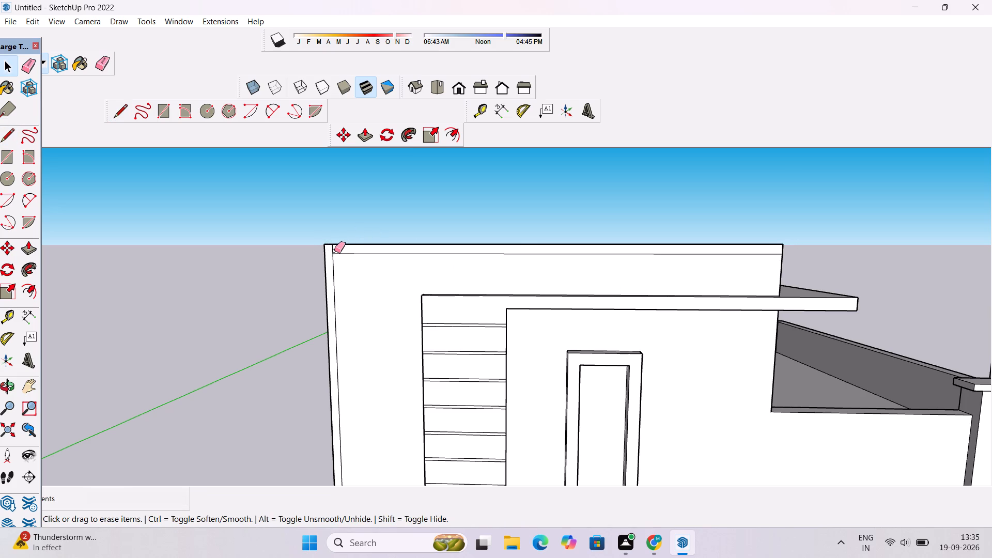
{"action": "left_click", "coordinate": [334, 251]}
{"action": "scroll", "coordinate": [334, 251], "scroll_direction": "down", "scroll_amount": 6}
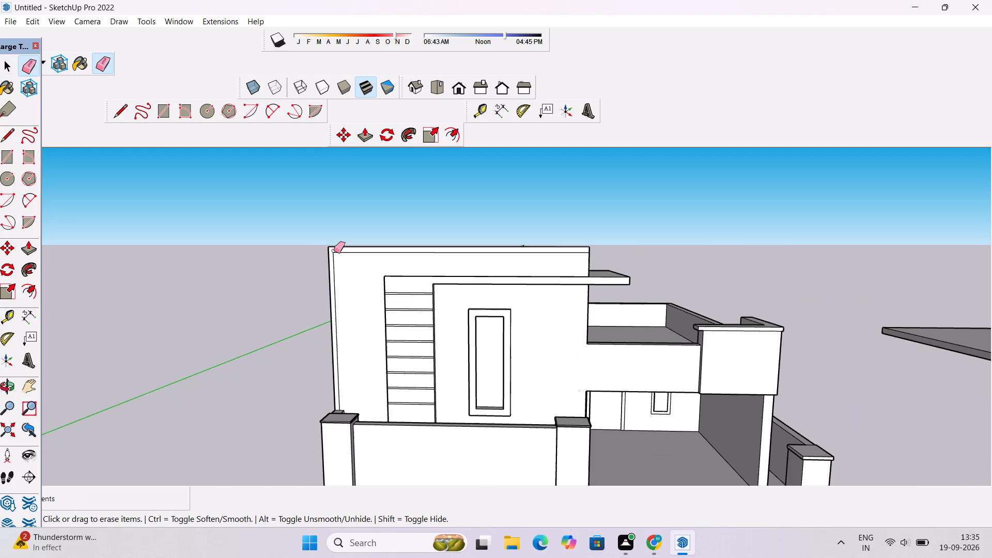
Push/Pull the L-shaped border face along the front wall's top and side edges outward 6".
{"action": "key", "text": "o"}
{"action": "left_click_drag", "start_coordinate": [464, 224], "coordinate": [275, 296]}
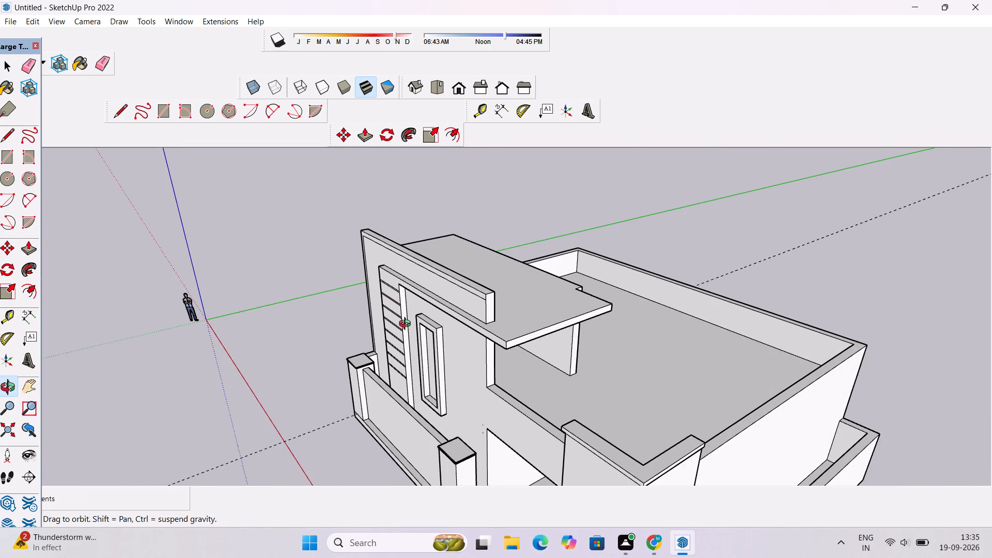
{"action": "scroll", "coordinate": [407, 325], "scroll_direction": "up", "scroll_amount": 2}
{"action": "key", "text": "p"}
{"action": "left_click", "coordinate": [488, 281]}
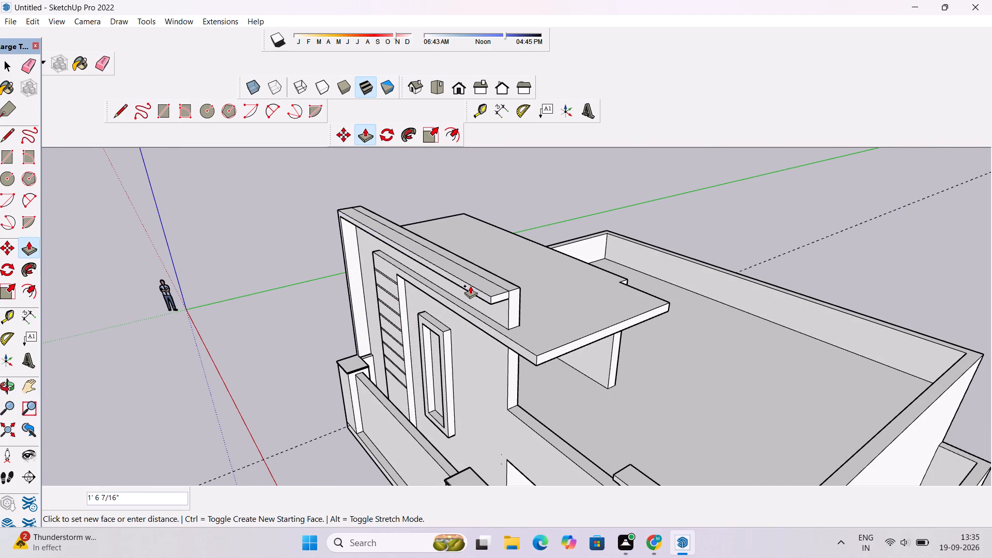
{"action": "key", "text": "6"}
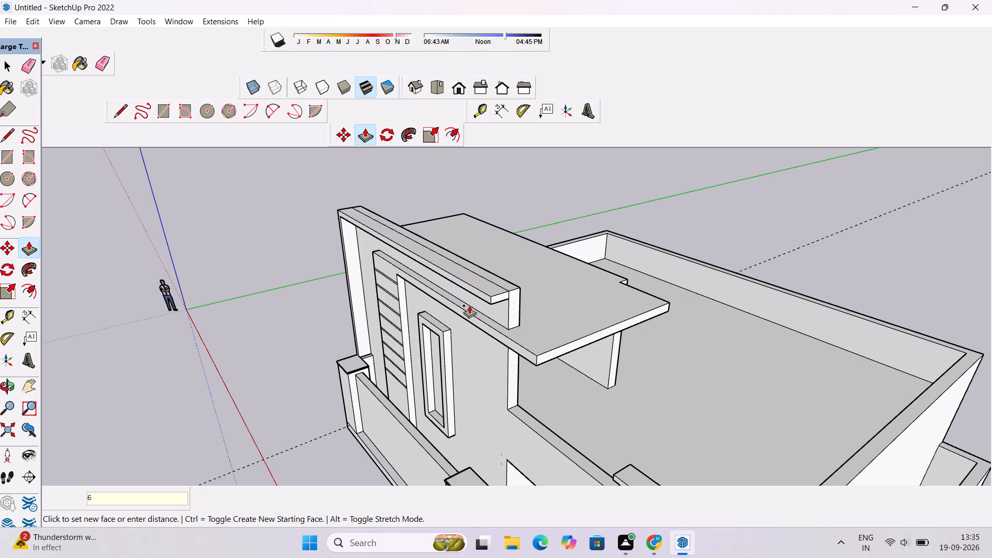
{"action": "key", "text": "shift+quotedbl"}
{"action": "key", "text": "Return"}
Erase the seam line running along the top of the raised wall border.
{"action": "key", "text": "o"}
{"action": "scroll", "coordinate": [469, 307], "scroll_direction": "down", "scroll_amount": 7}
{"action": "left_click_drag", "start_coordinate": [414, 316], "coordinate": [441, 302]}
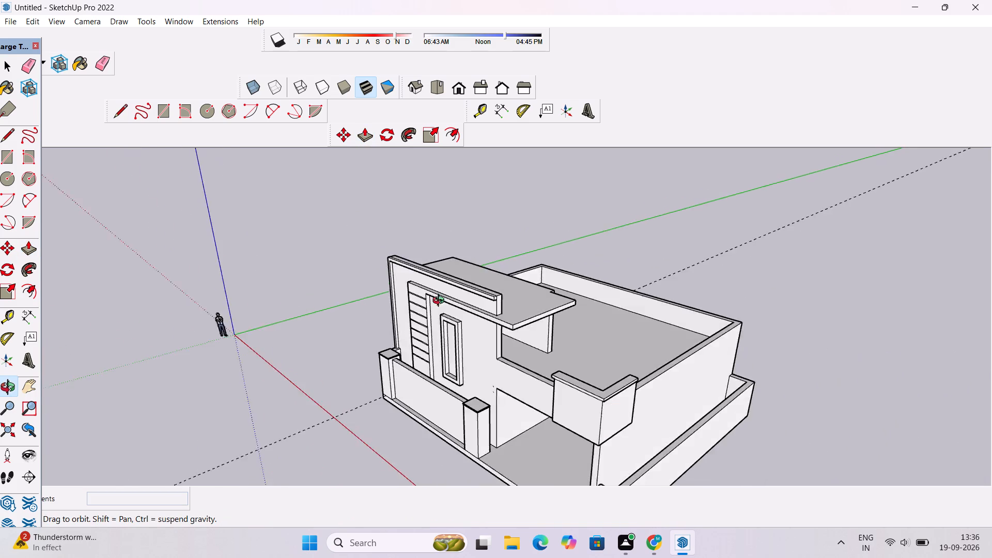
{"action": "left_click_drag", "start_coordinate": [441, 302], "coordinate": [526, 253]}
{"action": "scroll", "coordinate": [534, 255], "scroll_direction": "up", "scroll_amount": 4}
{"action": "left_click_drag", "start_coordinate": [362, 315], "coordinate": [410, 421]}
{"action": "scroll", "coordinate": [406, 400], "scroll_direction": "down", "scroll_amount": 4}
{"action": "scroll", "coordinate": [286, 380], "scroll_direction": "up", "scroll_amount": 5}
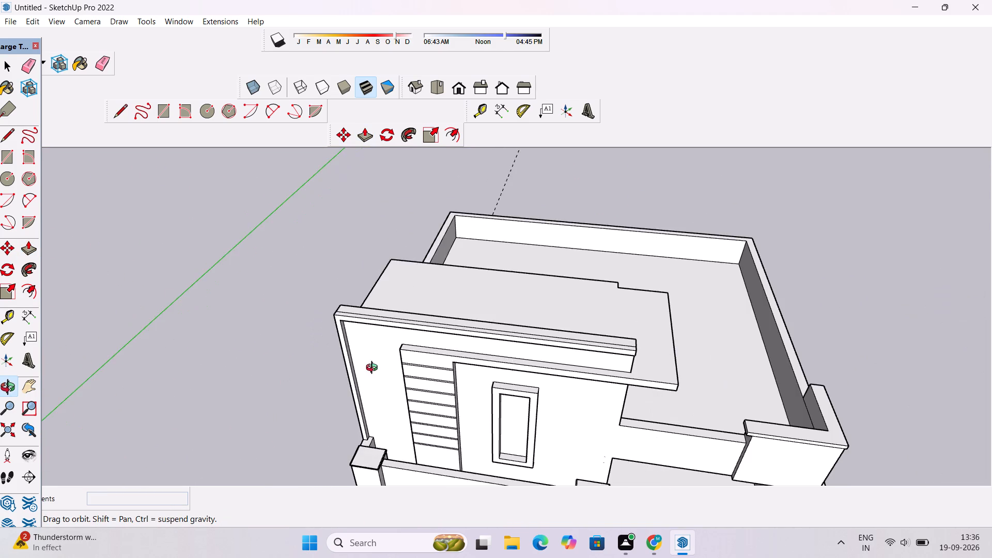
{"action": "left_click_drag", "start_coordinate": [374, 369], "coordinate": [403, 437]}
{"action": "scroll", "coordinate": [407, 423], "scroll_direction": "up", "scroll_amount": 2}
{"action": "left_click_drag", "start_coordinate": [430, 390], "coordinate": [321, 357], "text": "shift"}
{"action": "scroll", "coordinate": [321, 357], "scroll_direction": "up", "scroll_amount": 4}
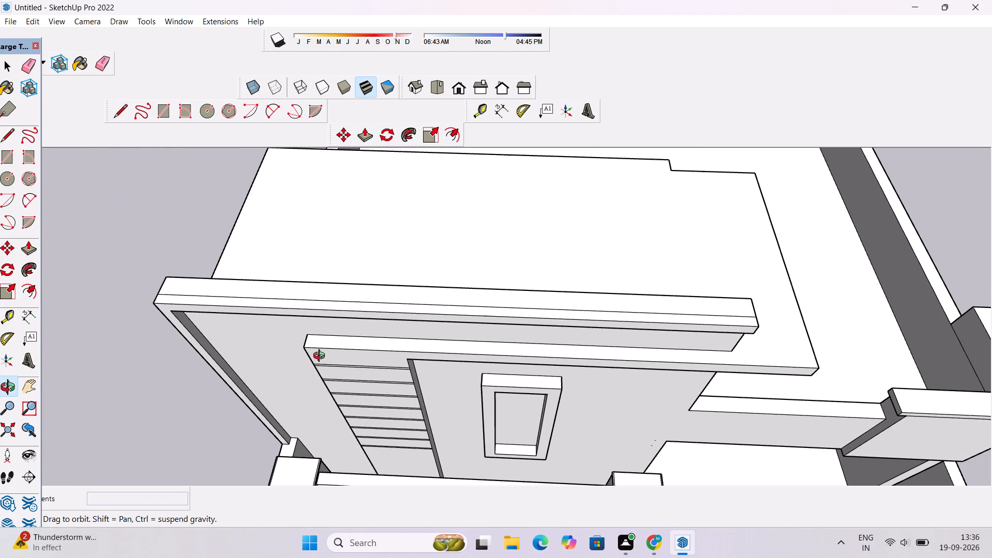
{"action": "key", "text": "e"}
{"action": "left_click", "coordinate": [296, 300]}
Erase the vertical seam line between the raised border and the wall on the house's side face.
{"action": "key", "text": "o"}
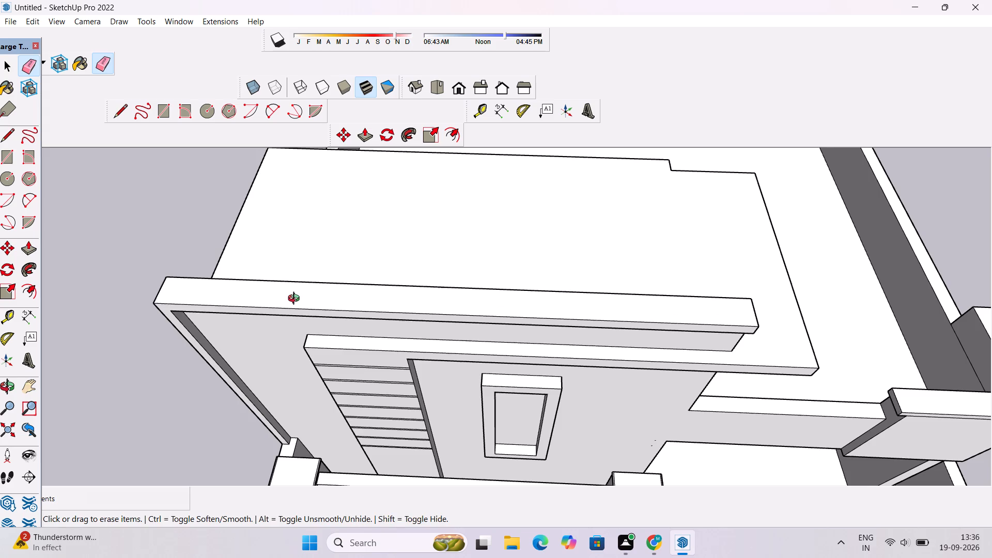
{"action": "scroll", "coordinate": [323, 300], "scroll_direction": "down", "scroll_amount": 13}
{"action": "left_click_drag", "start_coordinate": [246, 323], "coordinate": [515, 179]}
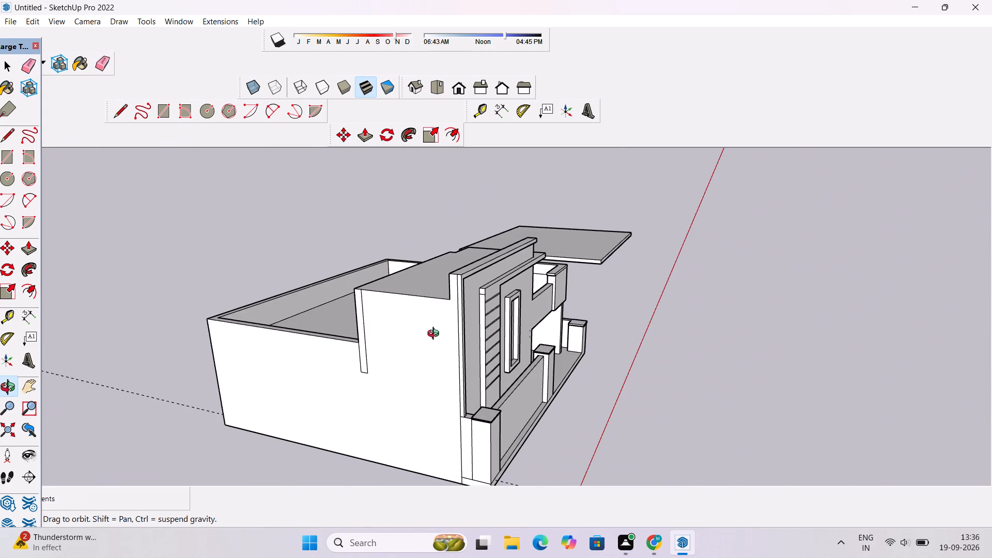
{"action": "scroll", "coordinate": [484, 316], "scroll_direction": "up", "scroll_amount": 8}
{"action": "key", "text": "e"}
{"action": "scroll", "coordinate": [444, 287], "scroll_direction": "up", "scroll_amount": 4}
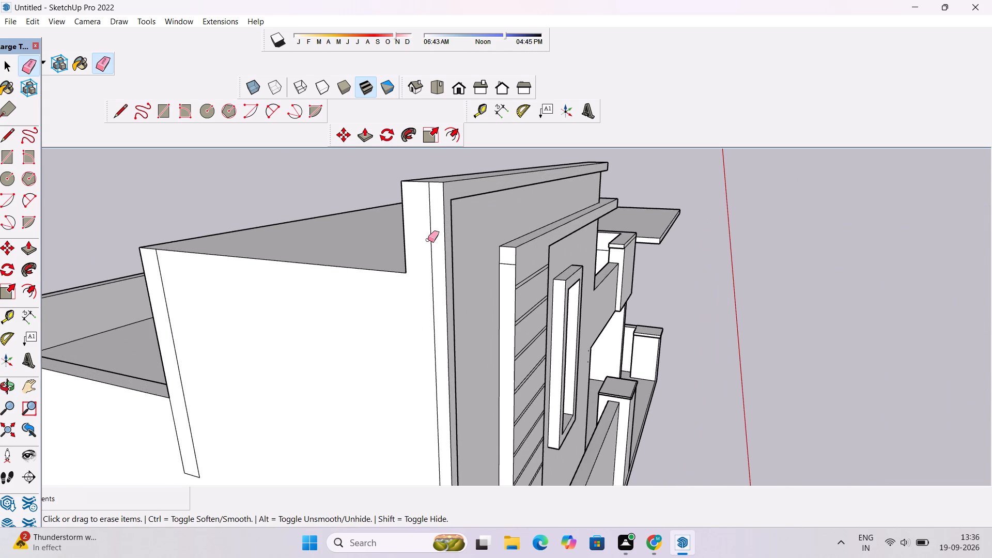
{"action": "left_click_drag", "start_coordinate": [428, 240], "coordinate": [429, 245]}
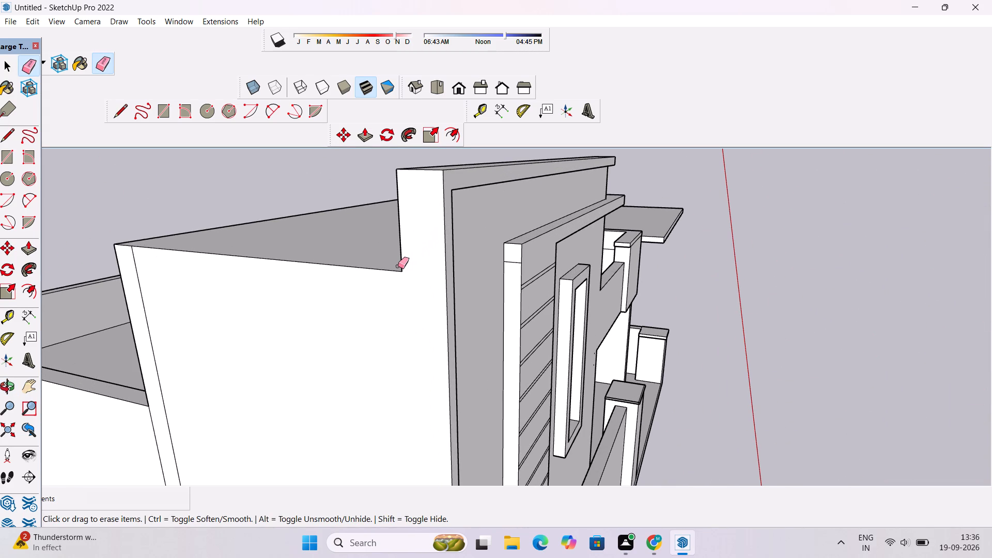
Examine the house front with its raised wall border from high, low and close-up viewpoints.
{"action": "scroll", "coordinate": [398, 266], "scroll_direction": "down", "scroll_amount": 2}
{"action": "key", "text": "o"}
{"action": "left_click_drag", "start_coordinate": [475, 254], "coordinate": [342, 272]}
{"action": "scroll", "coordinate": [340, 272], "scroll_direction": "down", "scroll_amount": 7}
{"action": "left_click_drag", "start_coordinate": [469, 273], "coordinate": [342, 292]}
{"action": "scroll", "coordinate": [342, 292], "scroll_direction": "up", "scroll_amount": 3}
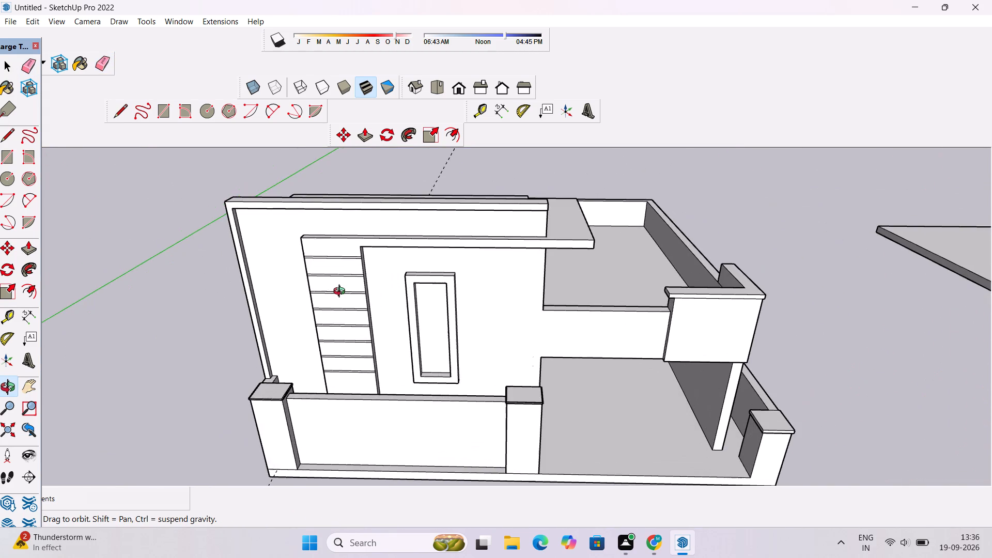
{"action": "left_click_drag", "start_coordinate": [361, 277], "coordinate": [299, 288]}
{"action": "scroll", "coordinate": [293, 291], "scroll_direction": "down", "scroll_amount": 4}
{"action": "left_click_drag", "start_coordinate": [284, 301], "coordinate": [315, 287]}
{"action": "scroll", "coordinate": [320, 283], "scroll_direction": "down", "scroll_amount": 5}
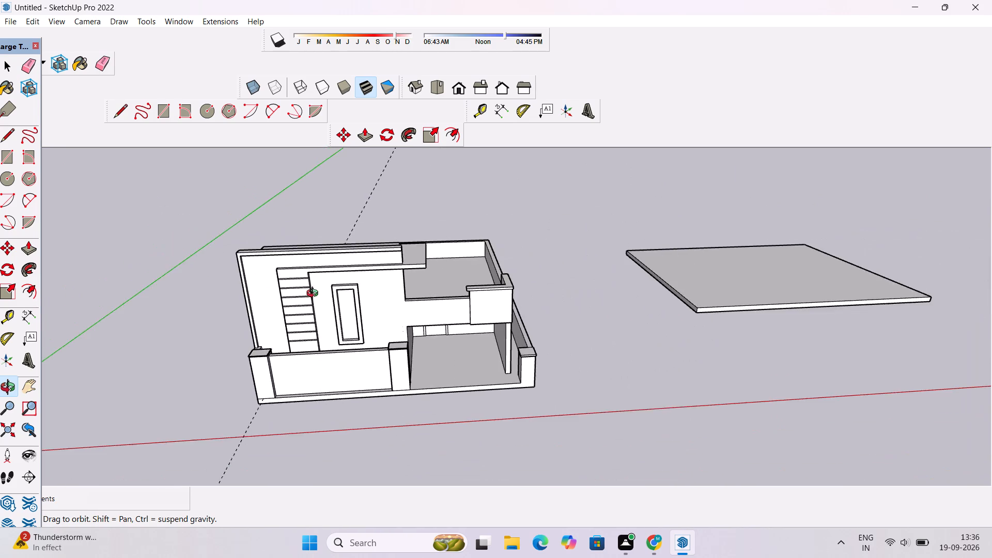
{"action": "left_click_drag", "start_coordinate": [315, 295], "coordinate": [334, 221]}
{"action": "scroll", "coordinate": [224, 266], "scroll_direction": "up", "scroll_amount": 4}
{"action": "left_click_drag", "start_coordinate": [266, 277], "coordinate": [307, 280], "text": "shift"}
{"action": "scroll", "coordinate": [307, 280], "scroll_direction": "up", "scroll_amount": 2}
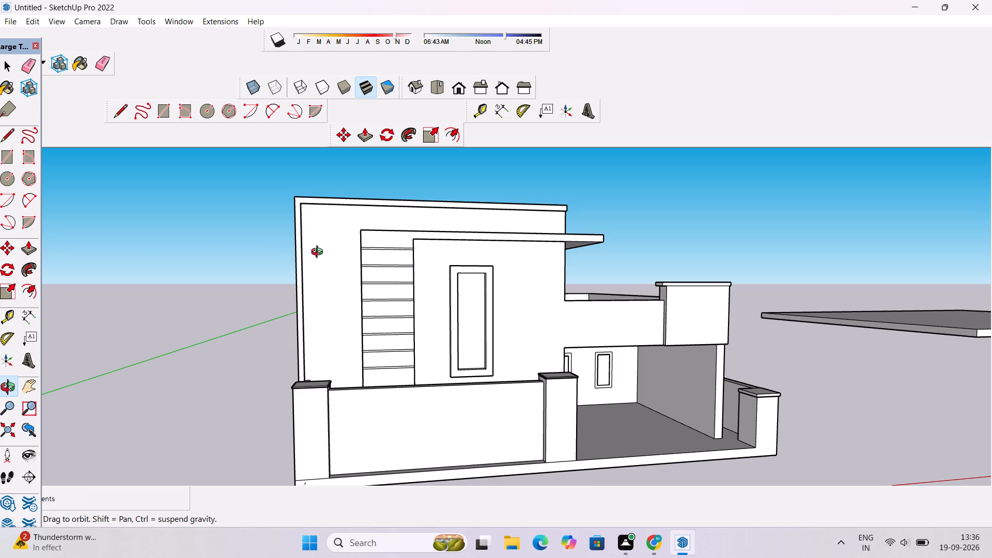
{"action": "scroll", "coordinate": [323, 278], "scroll_direction": "down", "scroll_amount": 6}
{"action": "left_click_drag", "start_coordinate": [475, 358], "coordinate": [420, 328]}
{"action": "scroll", "coordinate": [365, 327], "scroll_direction": "up", "scroll_amount": 1}
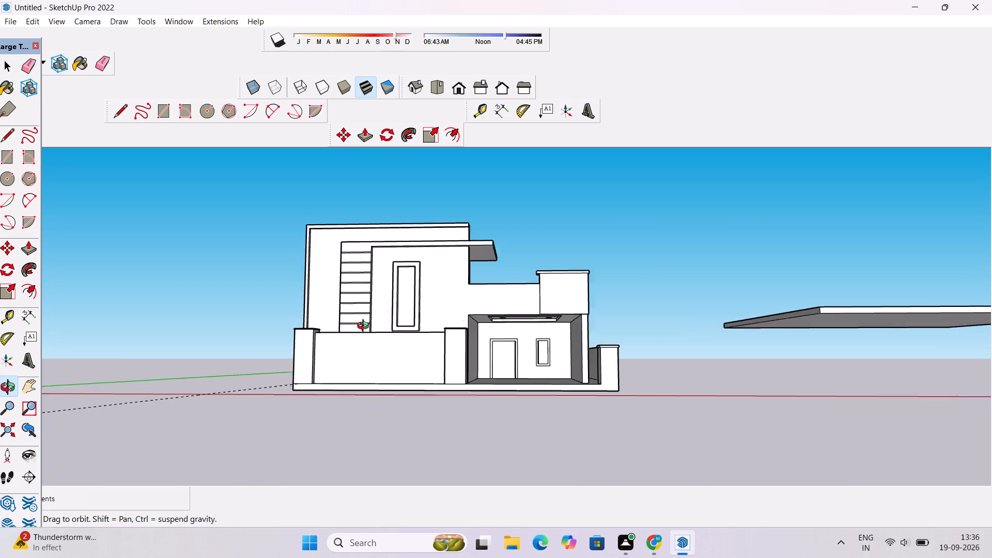
{"action": "scroll", "coordinate": [365, 327], "scroll_direction": "up", "scroll_amount": 2}
{"action": "left_click_drag", "start_coordinate": [364, 327], "coordinate": [289, 324]}
{"action": "scroll", "coordinate": [289, 324], "scroll_direction": "down", "scroll_amount": 5, "text": "shift"}
{"action": "left_click_drag", "start_coordinate": [308, 340], "coordinate": [335, 364]}
{"action": "scroll", "coordinate": [292, 331], "scroll_direction": "up", "scroll_amount": 4}
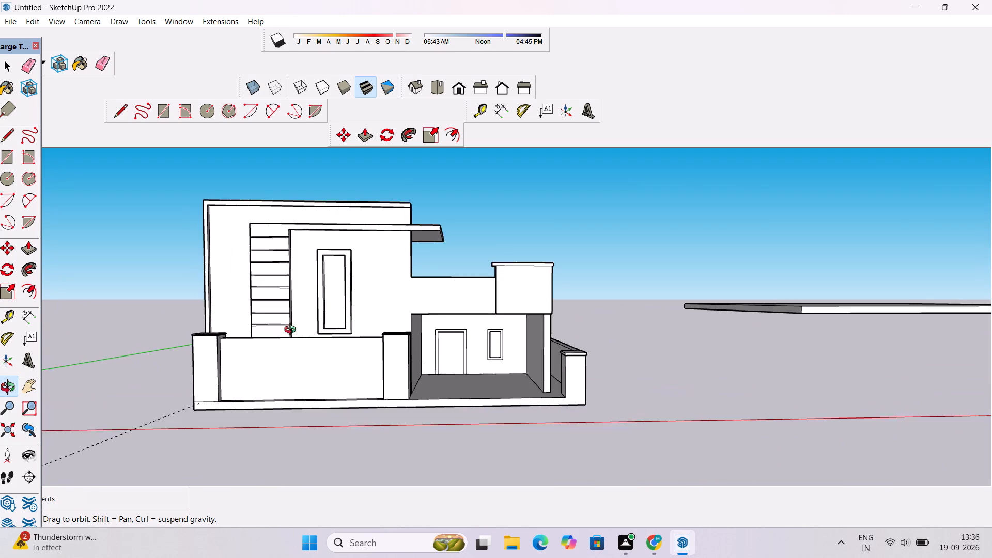
{"action": "left_click_drag", "start_coordinate": [312, 331], "coordinate": [345, 338], "text": "shift"}
{"action": "left_click_drag", "start_coordinate": [347, 314], "coordinate": [363, 402], "text": "shift"}
{"action": "scroll", "coordinate": [352, 338], "scroll_direction": "up", "scroll_amount": 4}
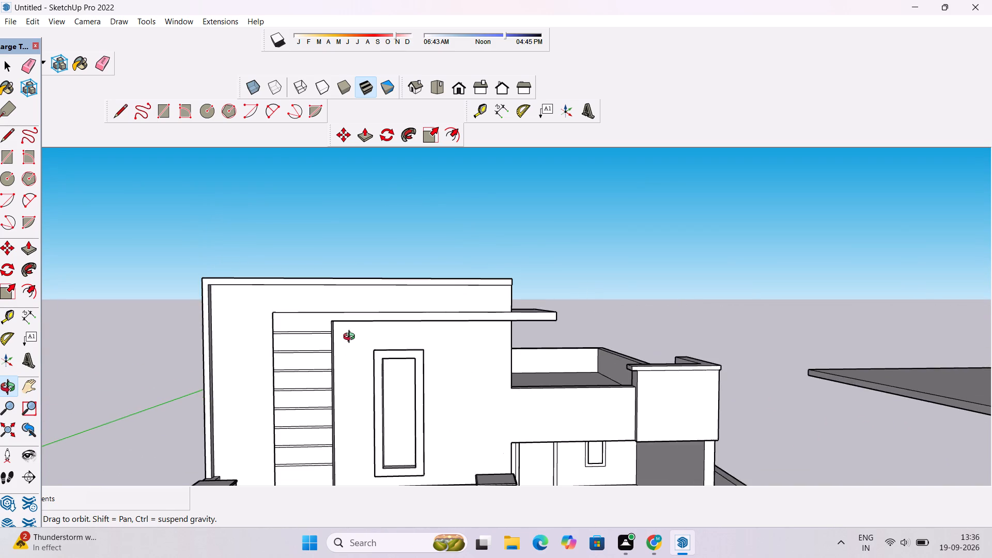
{"action": "scroll", "coordinate": [351, 338], "scroll_direction": "up", "scroll_amount": 8}
{"action": "scroll", "coordinate": [422, 340], "scroll_direction": "down", "scroll_amount": 2}
{"action": "left_click_drag", "start_coordinate": [422, 340], "coordinate": [396, 363], "text": "shift"}
{"action": "scroll", "coordinate": [385, 374], "scroll_direction": "up", "scroll_amount": 4}
{"action": "left_click_drag", "start_coordinate": [360, 390], "coordinate": [355, 375]}
{"action": "scroll", "coordinate": [355, 375], "scroll_direction": "down", "scroll_amount": 2}
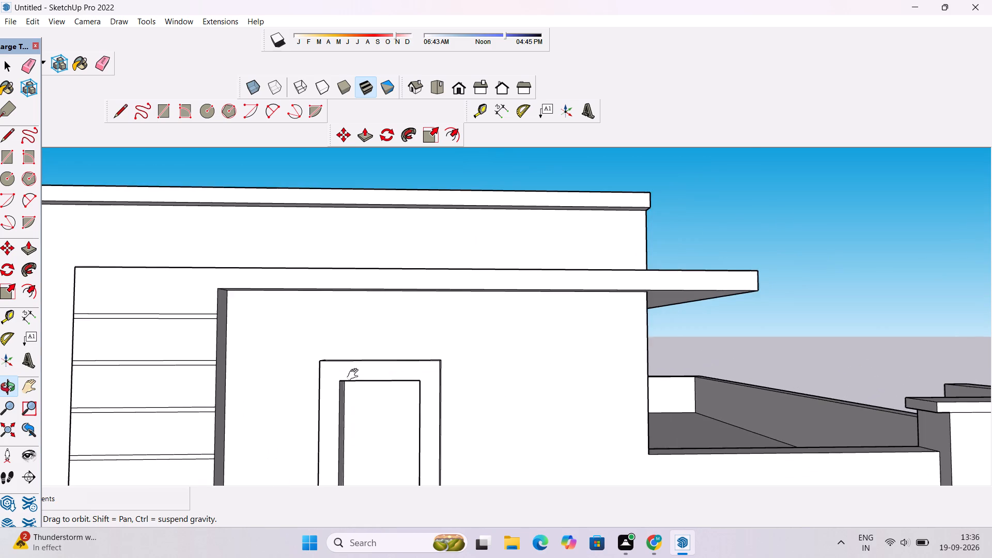
{"action": "scroll", "coordinate": [356, 374], "scroll_direction": "up", "scroll_amount": 3}
{"action": "left_click_drag", "start_coordinate": [355, 372], "coordinate": [344, 340], "text": "shift"}
{"action": "scroll", "coordinate": [342, 340], "scroll_direction": "up", "scroll_amount": 2}
{"action": "left_click_drag", "start_coordinate": [341, 363], "coordinate": [347, 411]}
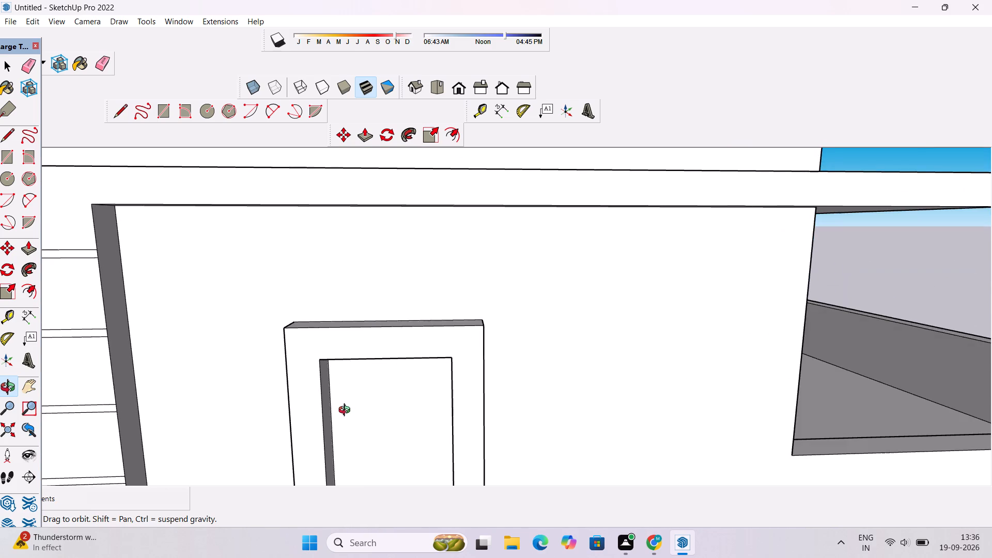
{"action": "left_click_drag", "start_coordinate": [347, 411], "coordinate": [333, 361]}
{"action": "scroll", "coordinate": [333, 359], "scroll_direction": "down", "scroll_amount": 6, "text": "shift"}
{"action": "left_click_drag", "start_coordinate": [386, 356], "coordinate": [350, 347], "text": "shift"}
{"action": "scroll", "coordinate": [346, 347], "scroll_direction": "down", "scroll_amount": 8}
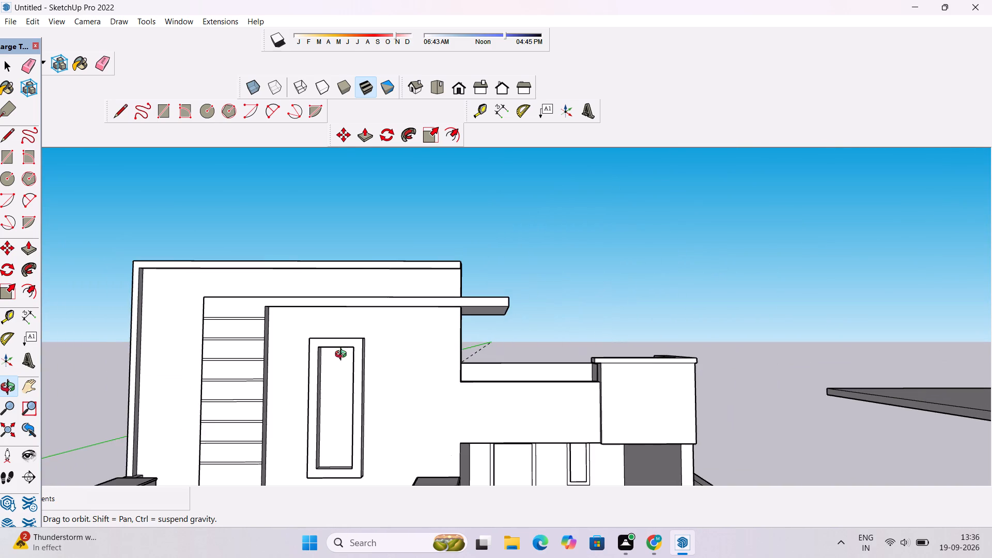
{"action": "left_click_drag", "start_coordinate": [375, 257], "coordinate": [385, 336]}
{"action": "left_click_drag", "start_coordinate": [234, 336], "coordinate": [297, 262], "text": "shift"}
{"action": "scroll", "coordinate": [297, 262], "scroll_direction": "down", "scroll_amount": 6}
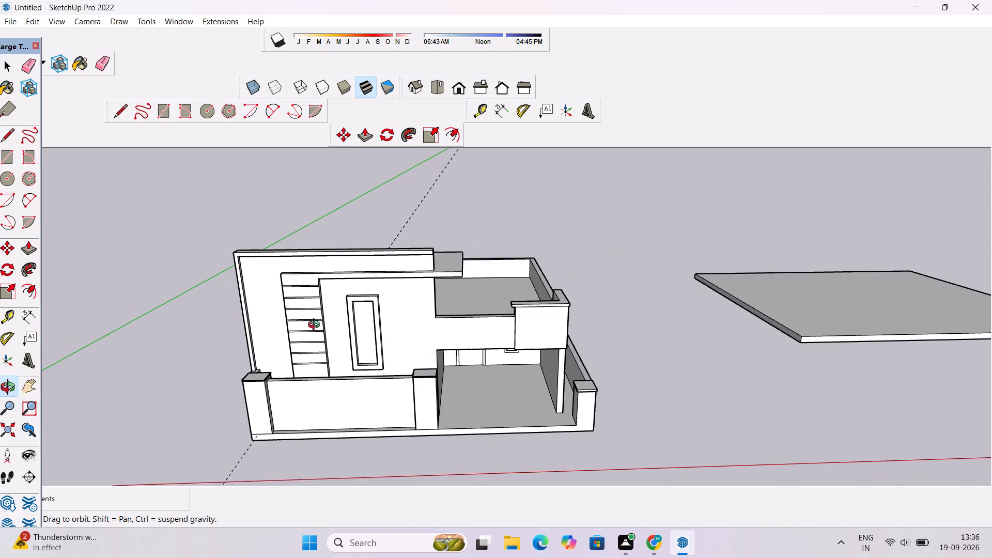
Draw a narrow vertical rectangle about 2' tall on the front wall, hanging from the frame's underside above the window.
{"action": "left_click_drag", "start_coordinate": [322, 369], "coordinate": [296, 313]}
{"action": "scroll", "coordinate": [295, 298], "scroll_direction": "up", "scroll_amount": 4}
{"action": "left_click_drag", "start_coordinate": [295, 298], "coordinate": [295, 308], "text": "shift"}
{"action": "scroll", "coordinate": [326, 296], "scroll_direction": "up", "scroll_amount": 8}
{"action": "left_click_drag", "start_coordinate": [404, 276], "coordinate": [404, 250]}
{"action": "left_click_drag", "start_coordinate": [408, 241], "coordinate": [374, 290], "text": "shift"}
{"action": "scroll", "coordinate": [374, 291], "scroll_direction": "up", "scroll_amount": 4, "text": "shift"}
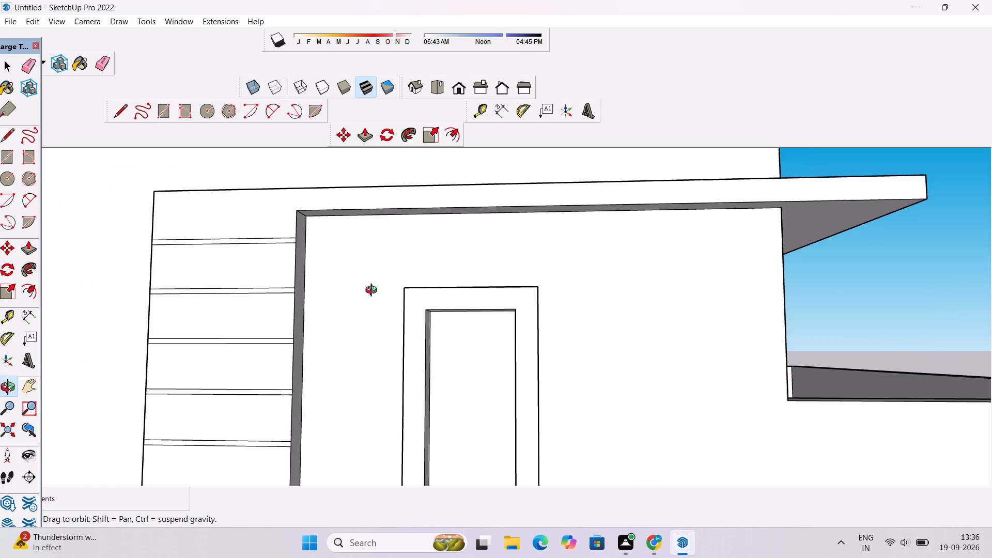
{"action": "left_click_drag", "start_coordinate": [374, 286], "coordinate": [380, 265]}
{"action": "left_click_drag", "start_coordinate": [380, 265], "coordinate": [351, 294], "text": "shift"}
{"action": "key", "text": "r"}
{"action": "scroll", "coordinate": [353, 263], "scroll_direction": "up", "scroll_amount": 1}
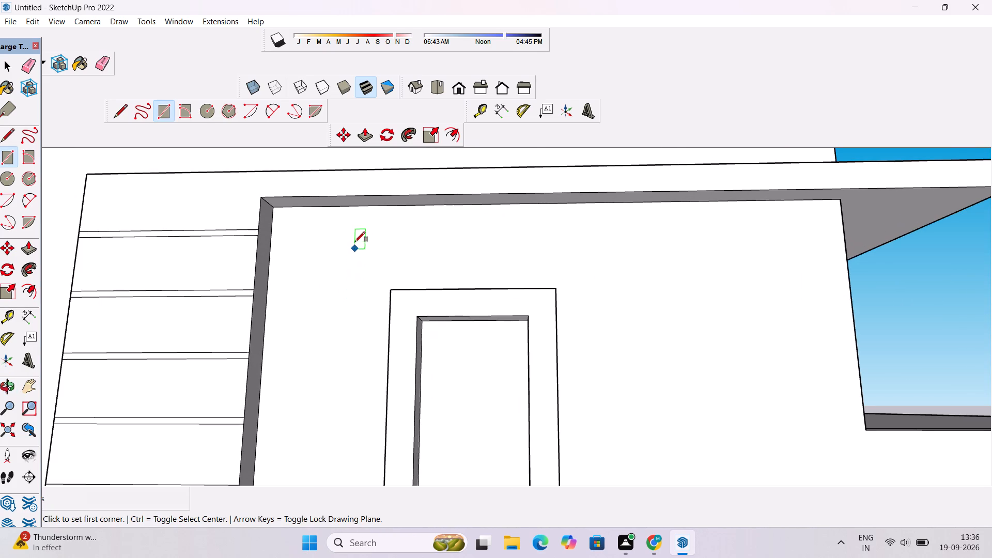
{"action": "left_click", "coordinate": [359, 208]}
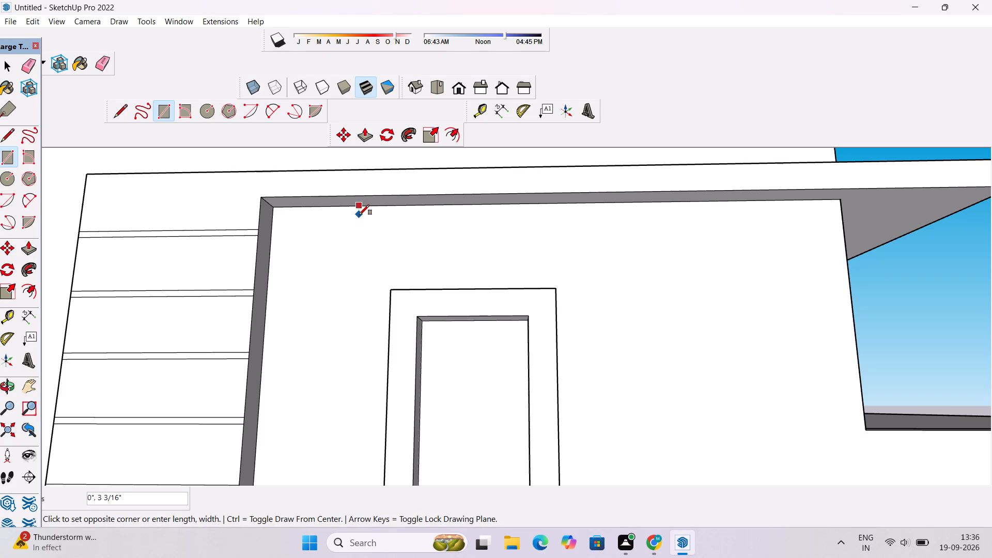
{"action": "left_click", "coordinate": [376, 275]}
{"action": "key", "text": "space"}
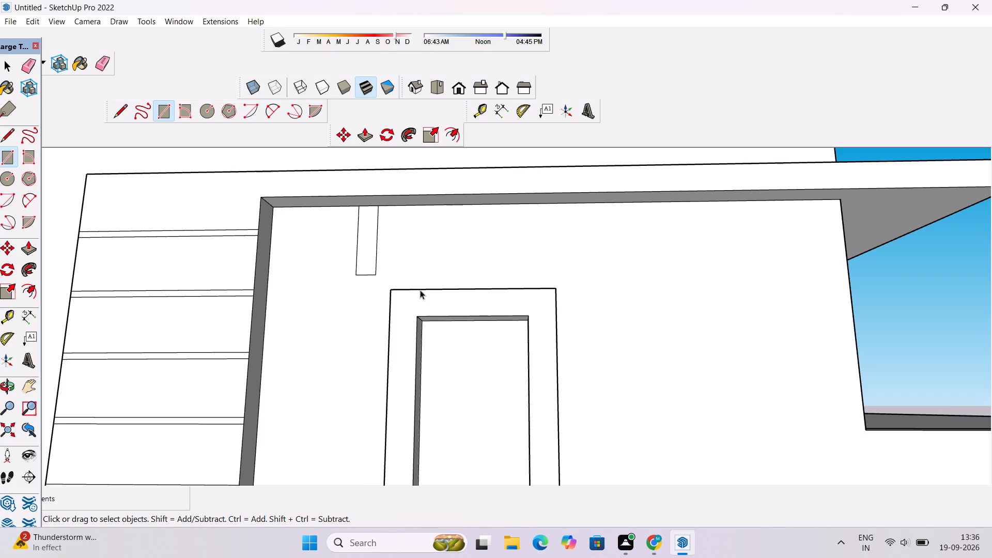
Copy the narrow rectangle about 1' 1" sideways along the frame's underside, away from the grooved leg.
{"action": "double_click", "coordinate": [368, 240]}
{"action": "key", "text": "m"}
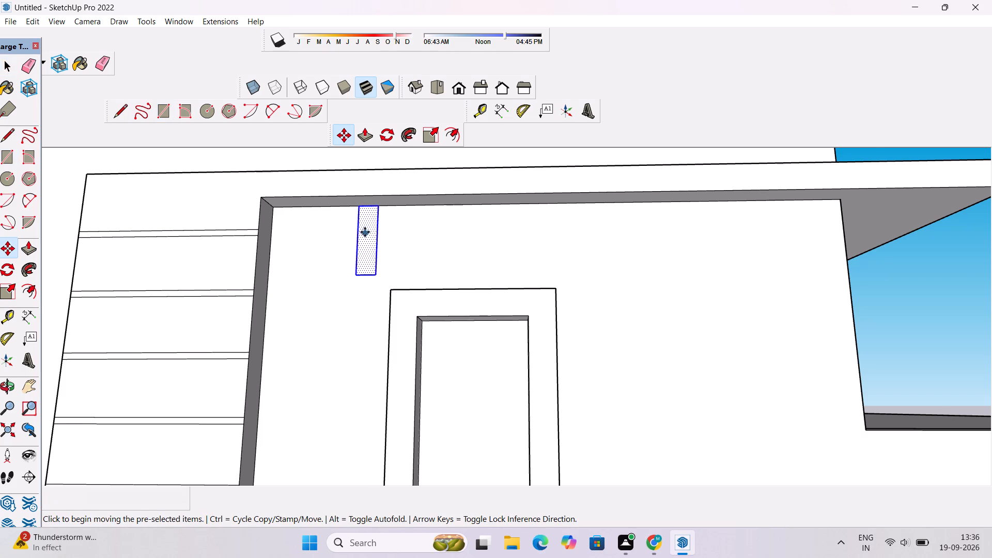
{"action": "scroll", "coordinate": [365, 232], "scroll_direction": "up", "scroll_amount": 2}
{"action": "left_click", "coordinate": [355, 199]}
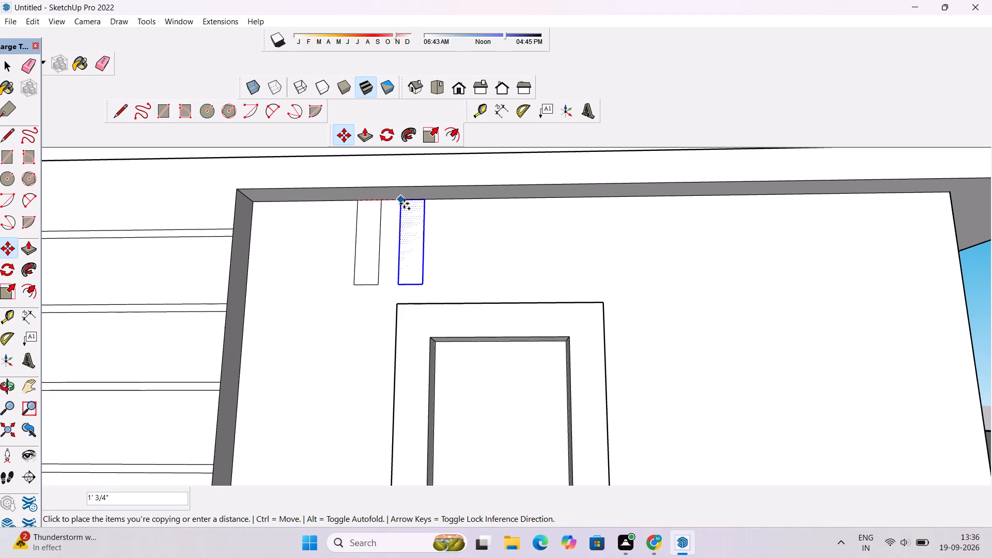
{"action": "left_click", "coordinate": [404, 204]}
{"action": "key", "text": "space"}
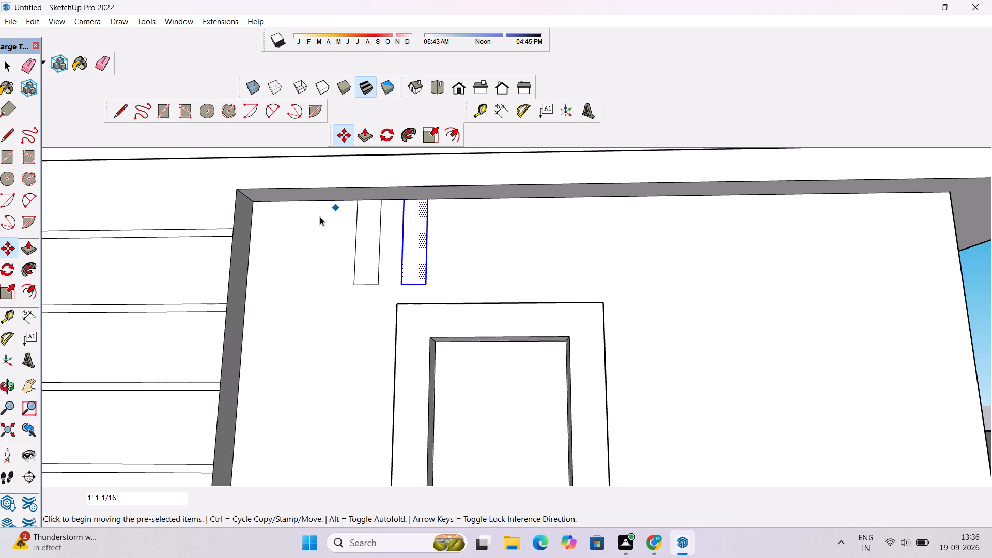
Pull both narrow vertical rectangles above the window out 3" from the front wall.
{"action": "left_click", "coordinate": [320, 216]}
{"action": "left_click", "coordinate": [366, 225]}
{"action": "key", "text": "p"}
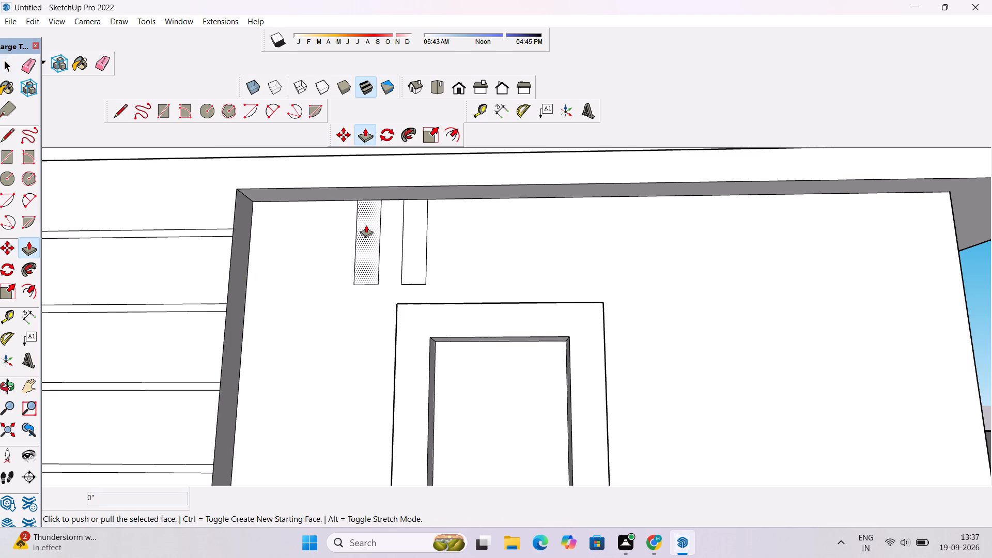
{"action": "left_click", "coordinate": [366, 225]}
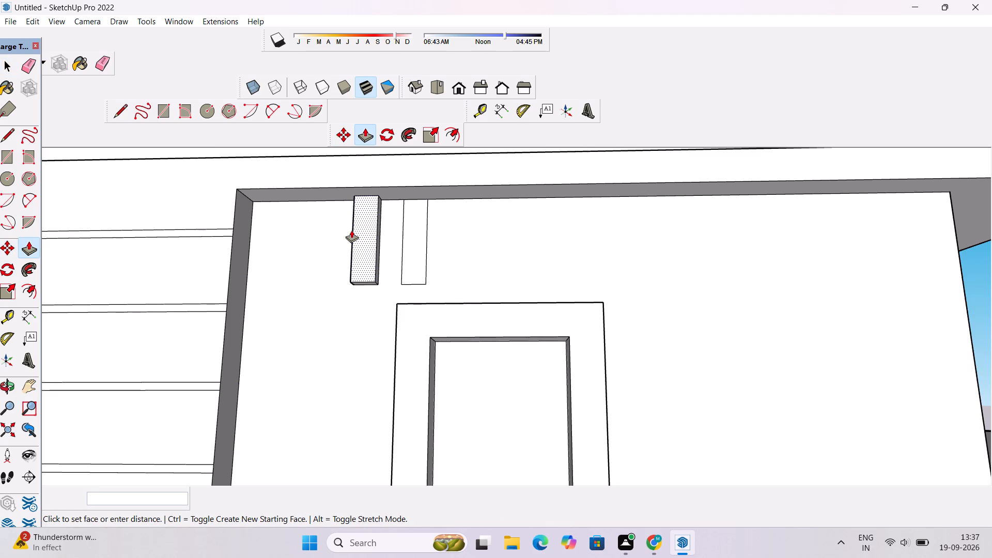
{"action": "scroll", "coordinate": [351, 230], "scroll_direction": "up", "scroll_amount": 3}
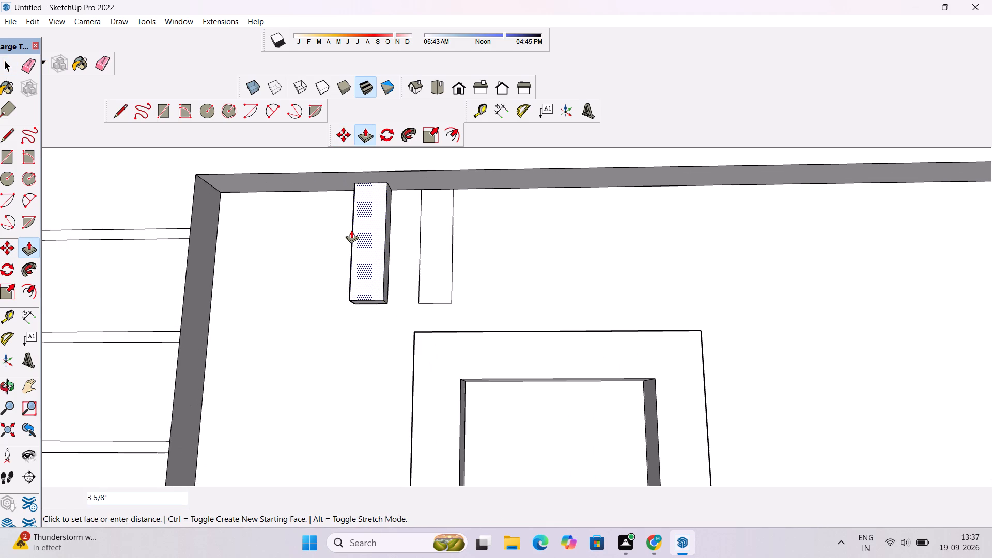
{"action": "type", "text": "3\""}
{"action": "key", "text": "Return"}
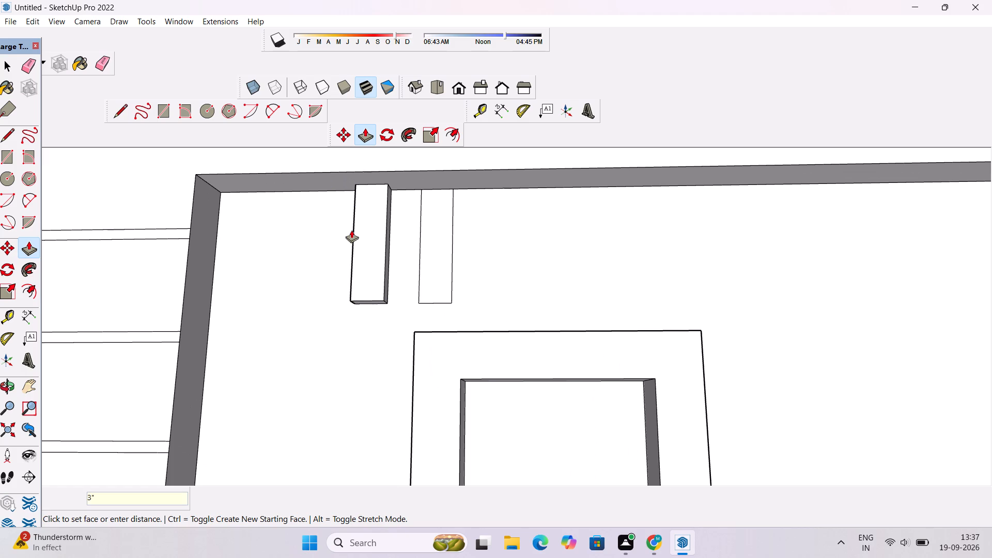
{"action": "left_click", "coordinate": [426, 236]}
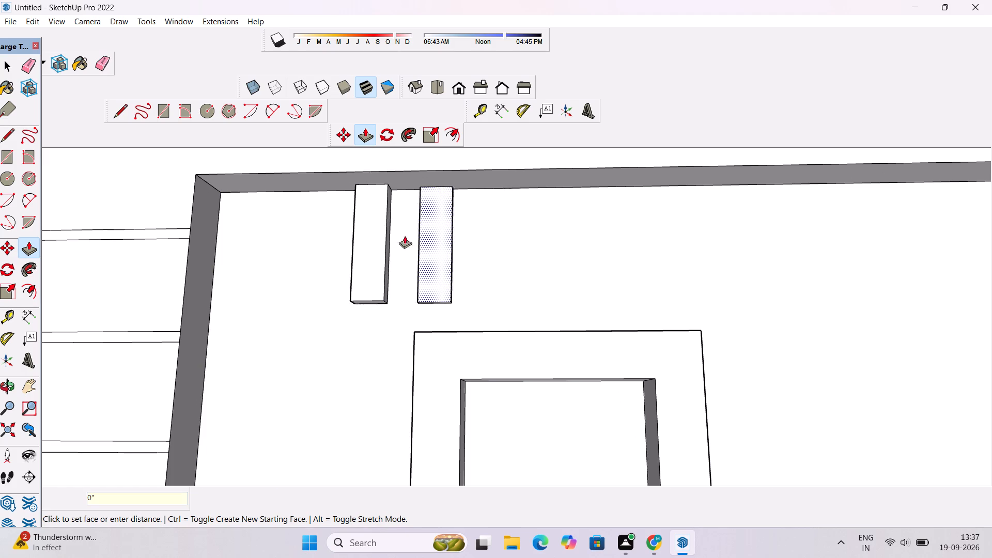
{"action": "left_click", "coordinate": [384, 230]}
Examine the two raised strips, the front facade and the projecting roof slab from high and low viewpoints.
{"action": "key", "text": "o"}
{"action": "scroll", "coordinate": [309, 236], "scroll_direction": "down", "scroll_amount": 12}
{"action": "left_click_drag", "start_coordinate": [313, 244], "coordinate": [330, 290]}
{"action": "scroll", "coordinate": [331, 290], "scroll_direction": "down", "scroll_amount": 7}
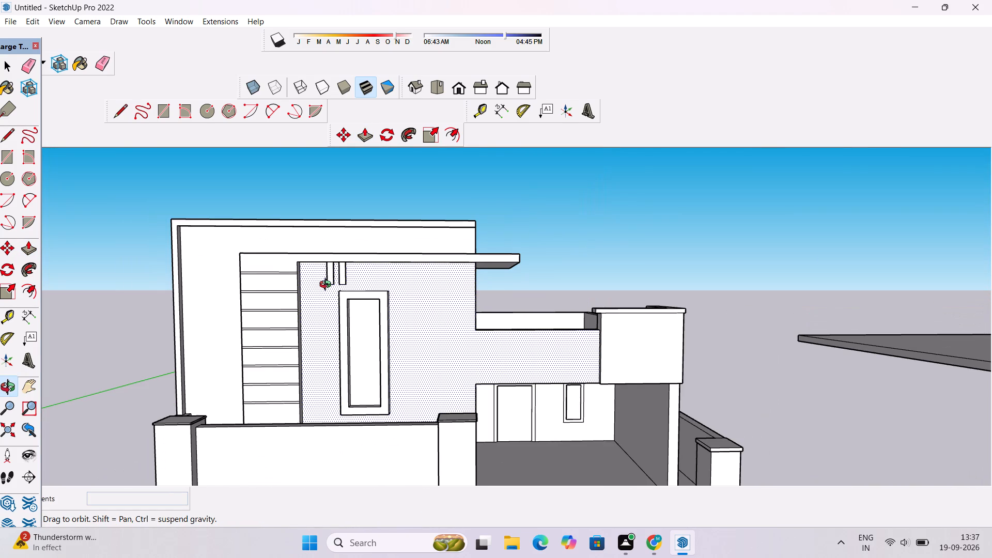
{"action": "scroll", "coordinate": [328, 286], "scroll_direction": "down", "scroll_amount": 1}
{"action": "left_click_drag", "start_coordinate": [327, 290], "coordinate": [337, 345]}
{"action": "scroll", "coordinate": [490, 290], "scroll_direction": "up", "scroll_amount": 1}
{"action": "left_click_drag", "start_coordinate": [499, 304], "coordinate": [404, 313], "text": "shift"}
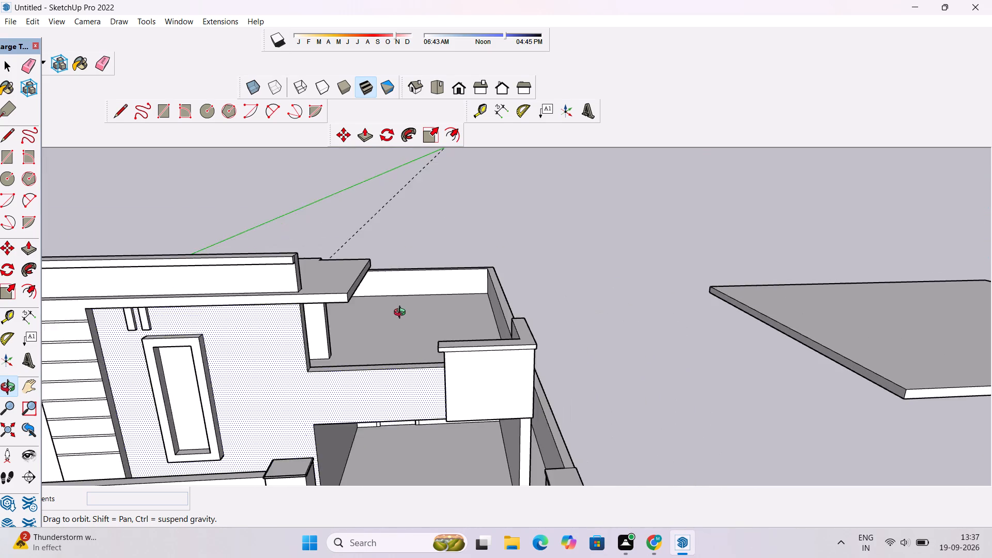
{"action": "scroll", "coordinate": [402, 314], "scroll_direction": "up", "scroll_amount": 4}
{"action": "scroll", "coordinate": [263, 318], "scroll_direction": "down", "scroll_amount": 10}
{"action": "left_click_drag", "start_coordinate": [295, 305], "coordinate": [355, 298]}
{"action": "scroll", "coordinate": [355, 298], "scroll_direction": "up", "scroll_amount": 3}
{"action": "left_click_drag", "start_coordinate": [358, 314], "coordinate": [350, 198]}
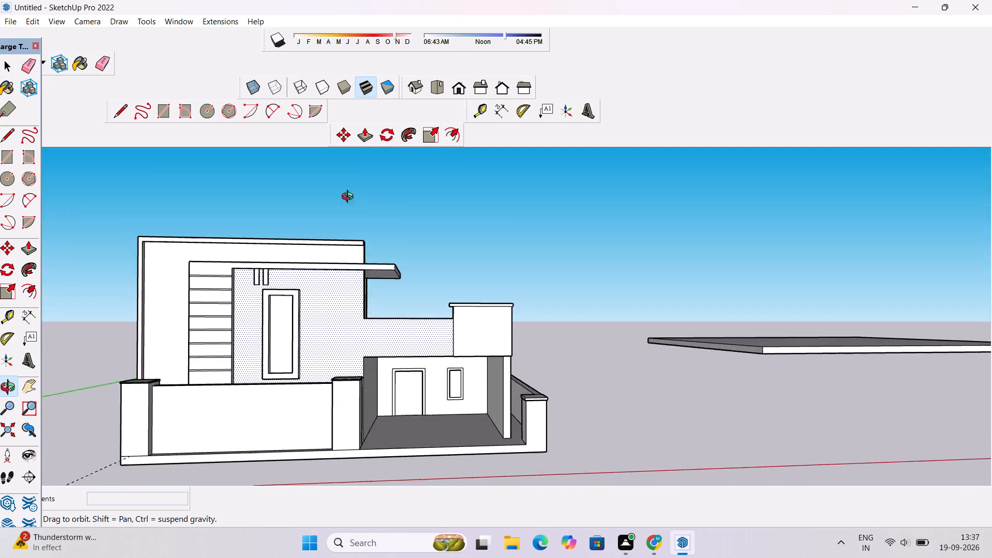
{"action": "left_click_drag", "start_coordinate": [350, 198], "coordinate": [350, 188]}
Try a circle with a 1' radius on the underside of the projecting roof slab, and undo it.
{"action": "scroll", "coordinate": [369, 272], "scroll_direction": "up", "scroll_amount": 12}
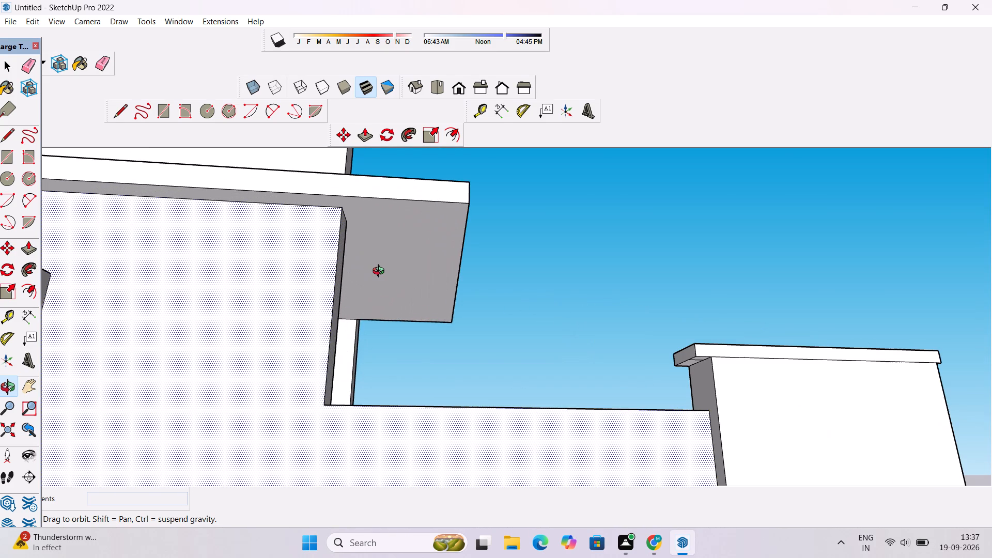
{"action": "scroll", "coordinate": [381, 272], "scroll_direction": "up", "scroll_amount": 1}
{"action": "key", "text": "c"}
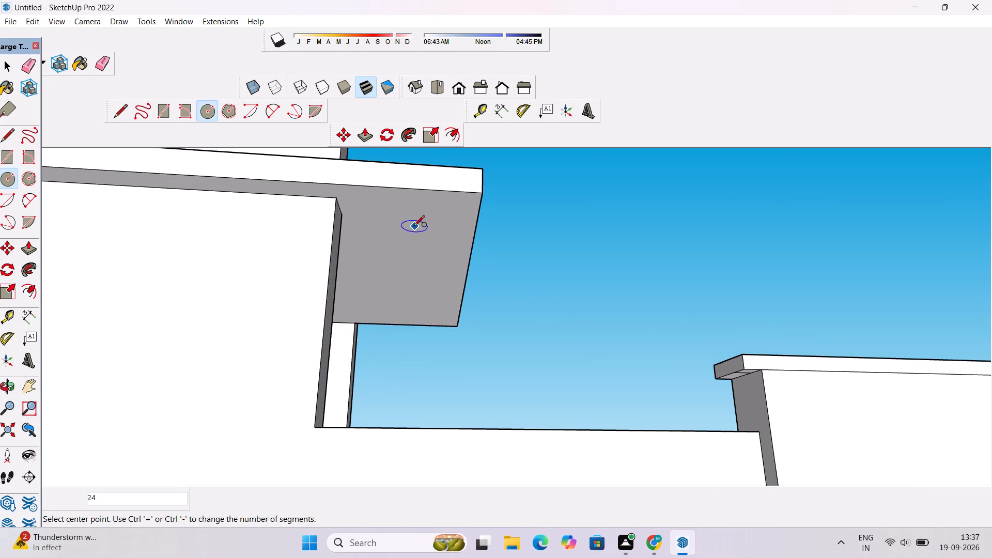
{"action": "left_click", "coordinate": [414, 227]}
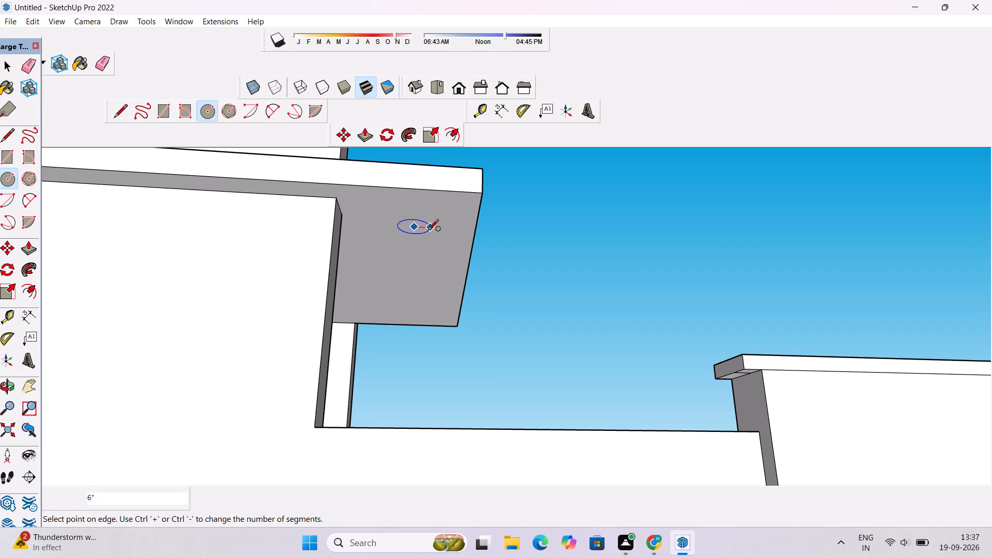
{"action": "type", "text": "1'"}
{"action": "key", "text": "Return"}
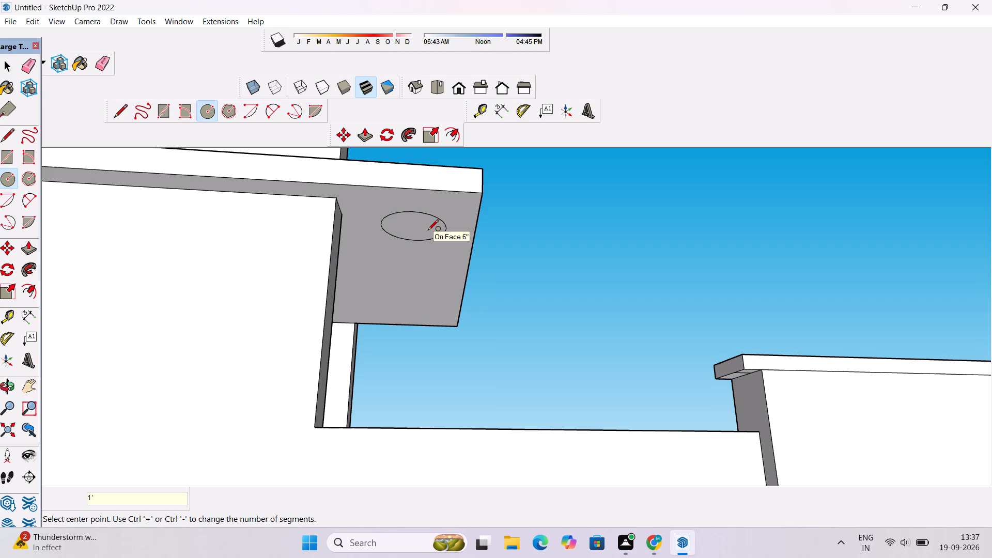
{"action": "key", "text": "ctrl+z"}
Draw a circle with a 6" radius on the underside of the projecting roof slab, near its front edge.
{"action": "left_click", "coordinate": [407, 234]}
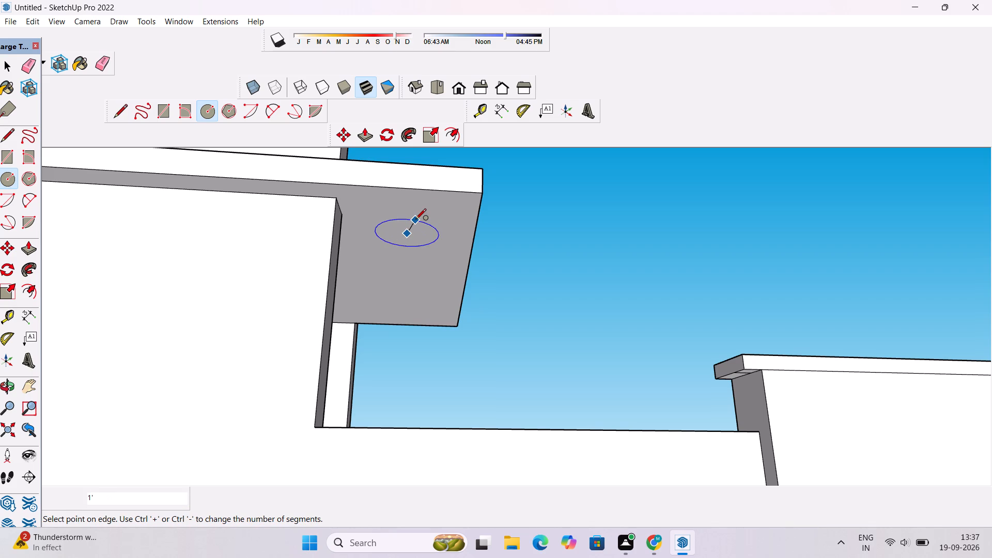
{"action": "type", "text": "6\""}
{"action": "key", "text": "Return"}
{"action": "key", "text": "o"}
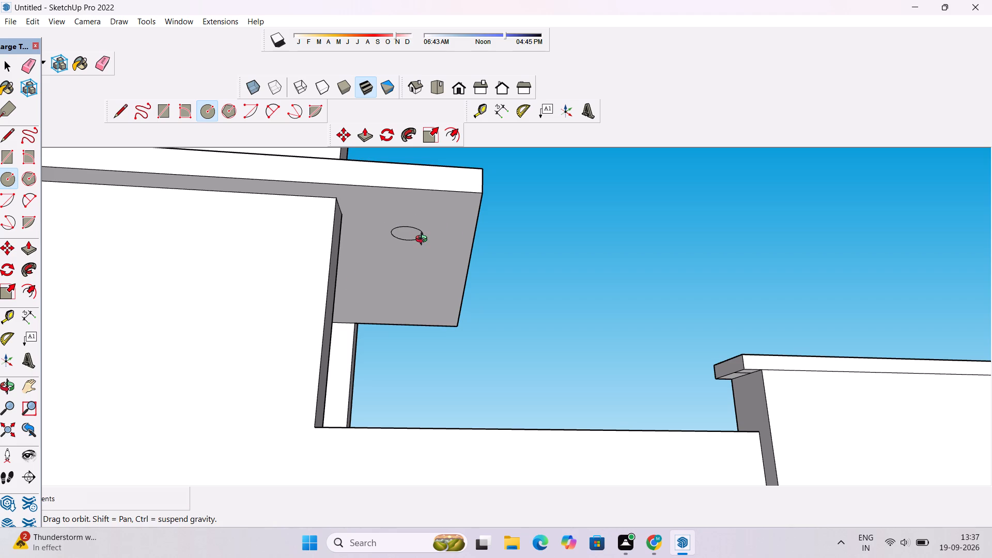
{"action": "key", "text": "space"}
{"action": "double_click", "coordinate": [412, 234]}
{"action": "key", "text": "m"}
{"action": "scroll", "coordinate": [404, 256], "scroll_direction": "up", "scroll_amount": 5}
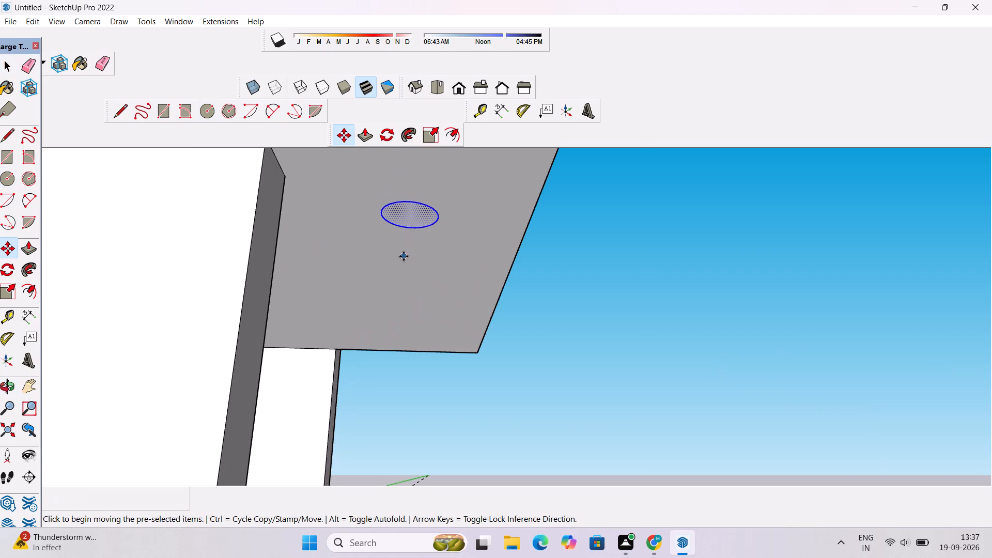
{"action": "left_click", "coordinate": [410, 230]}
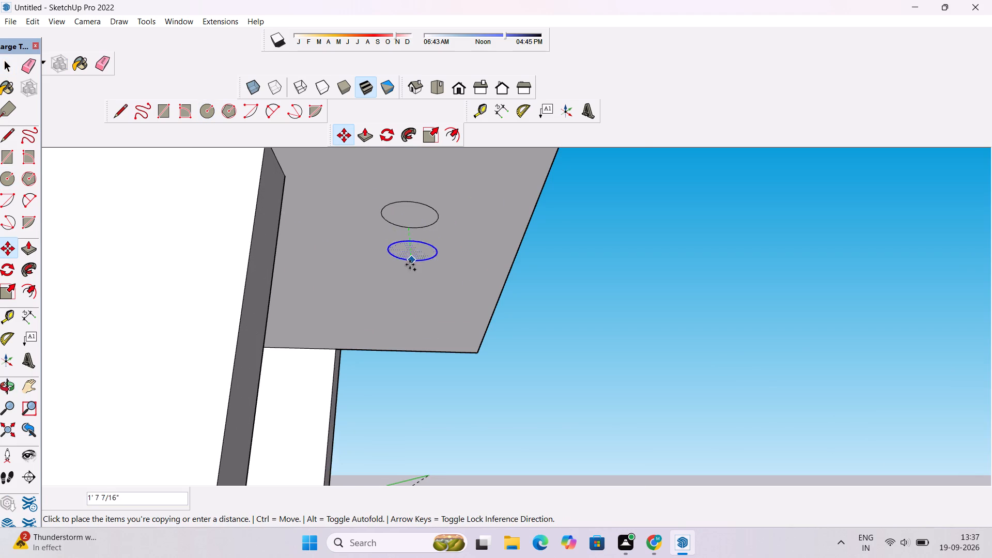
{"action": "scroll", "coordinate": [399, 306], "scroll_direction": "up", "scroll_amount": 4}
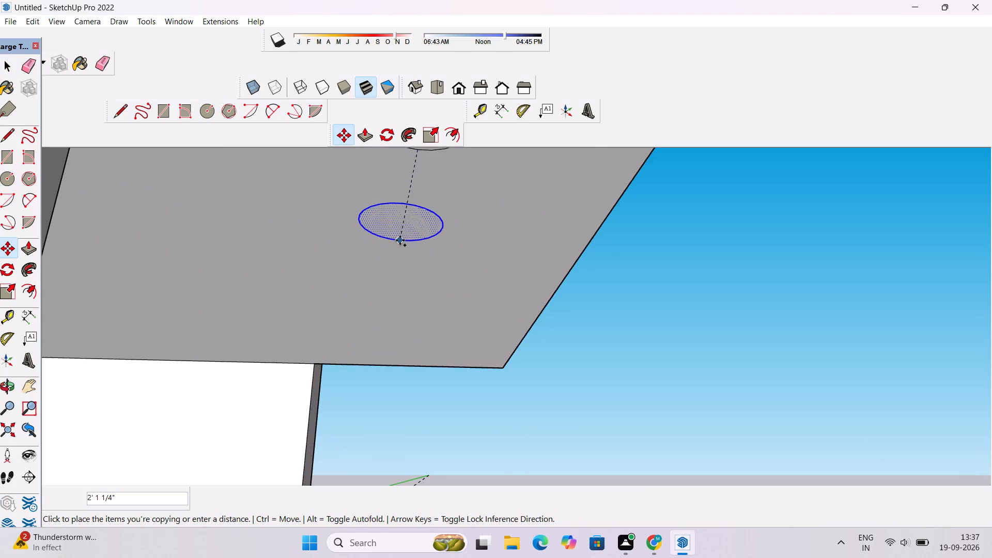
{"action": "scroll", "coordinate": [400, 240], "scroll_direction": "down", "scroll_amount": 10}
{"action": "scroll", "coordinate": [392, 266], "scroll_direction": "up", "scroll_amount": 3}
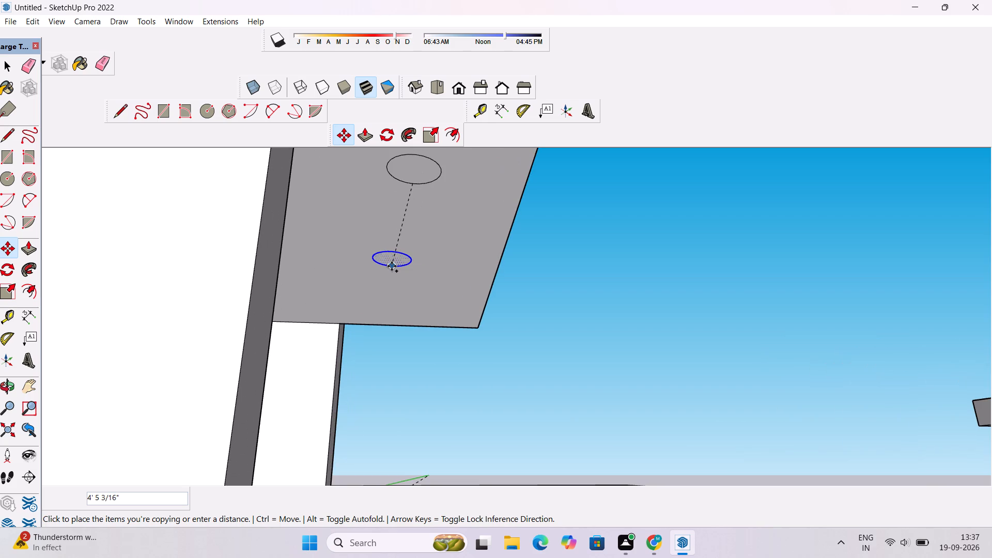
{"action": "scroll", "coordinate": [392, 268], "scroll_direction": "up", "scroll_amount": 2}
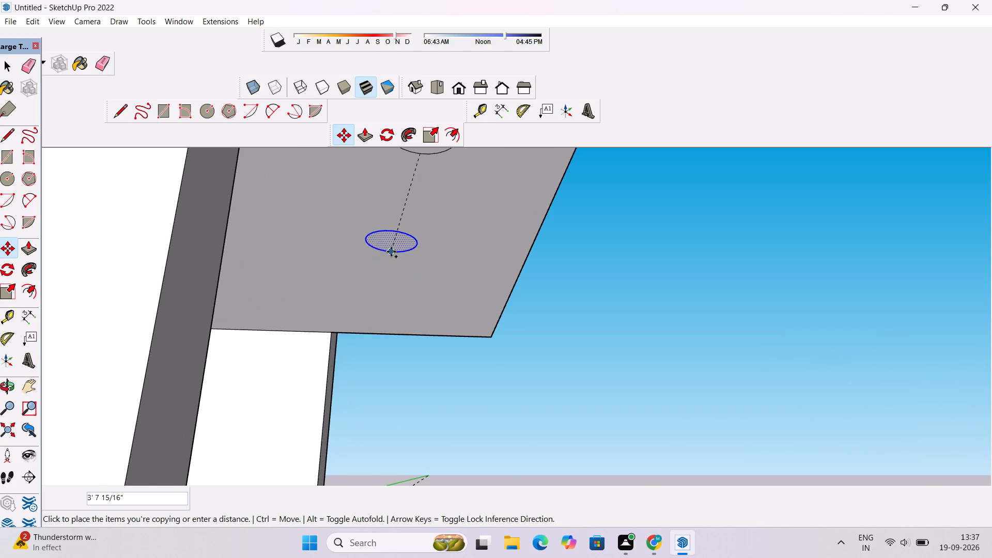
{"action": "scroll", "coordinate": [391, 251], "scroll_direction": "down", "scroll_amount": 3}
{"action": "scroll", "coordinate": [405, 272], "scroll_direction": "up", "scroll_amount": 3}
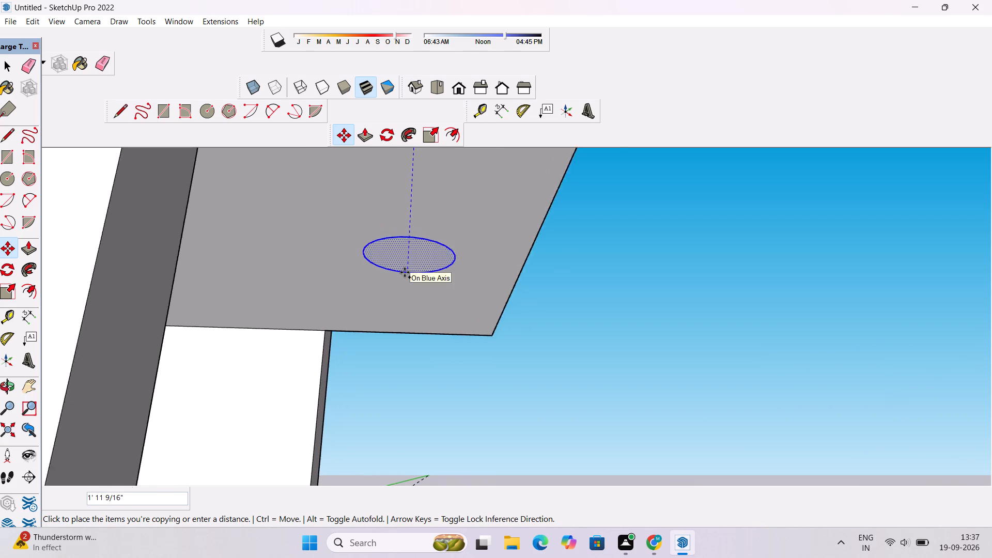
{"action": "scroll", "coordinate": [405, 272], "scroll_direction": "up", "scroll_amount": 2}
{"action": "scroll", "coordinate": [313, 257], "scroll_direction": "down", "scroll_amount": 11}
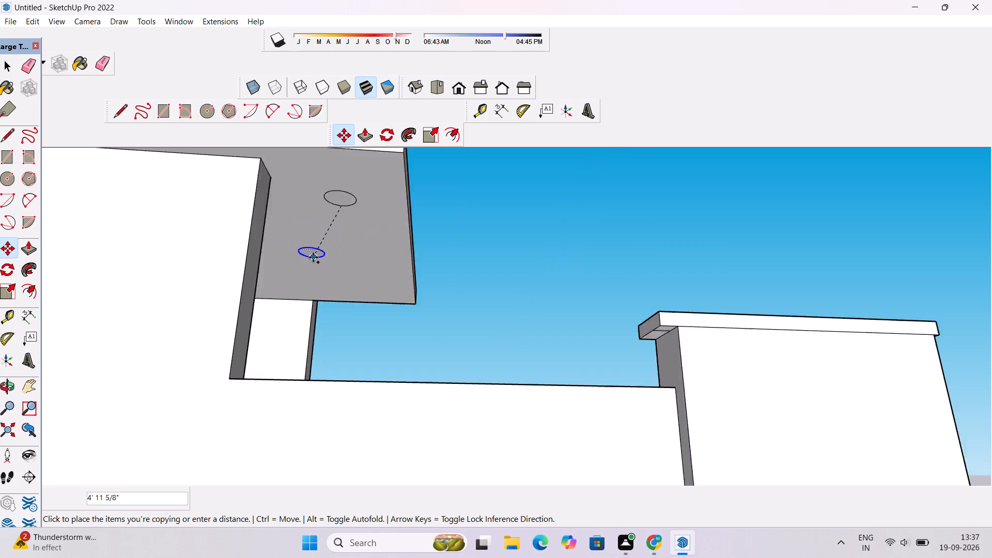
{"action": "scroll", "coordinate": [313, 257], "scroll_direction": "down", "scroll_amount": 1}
Copy the circle about 5' 8" along the green axis towards the rear of the slab's underside.
{"action": "key", "text": "o"}
{"action": "left_click_drag", "start_coordinate": [342, 250], "coordinate": [218, 250]}
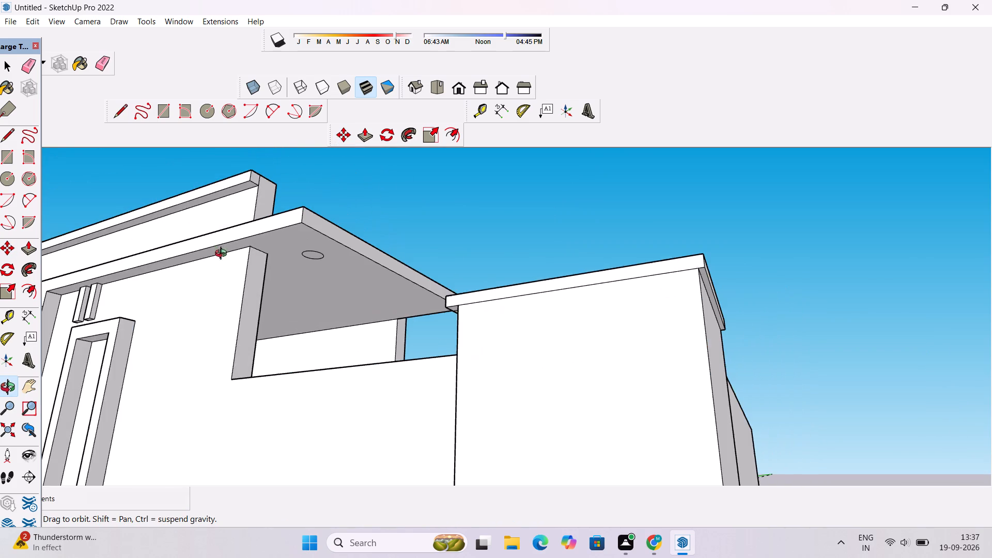
{"action": "scroll", "coordinate": [273, 260], "scroll_direction": "up", "scroll_amount": 8}
{"action": "left_click_drag", "start_coordinate": [296, 275], "coordinate": [290, 240], "text": "shift"}
{"action": "scroll", "coordinate": [290, 240], "scroll_direction": "down", "scroll_amount": 5}
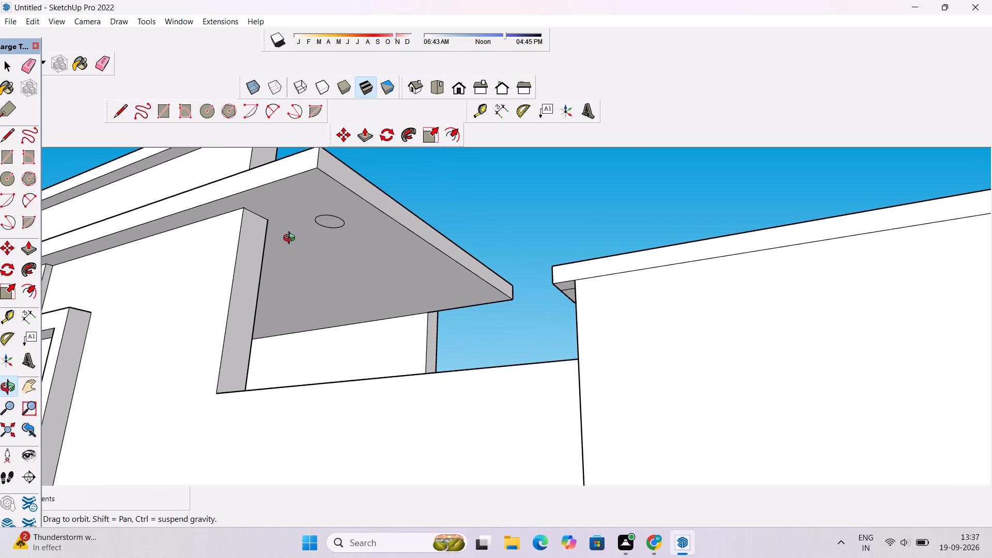
{"action": "scroll", "coordinate": [291, 239], "scroll_direction": "up", "scroll_amount": 3}
{"action": "key", "text": "space"}
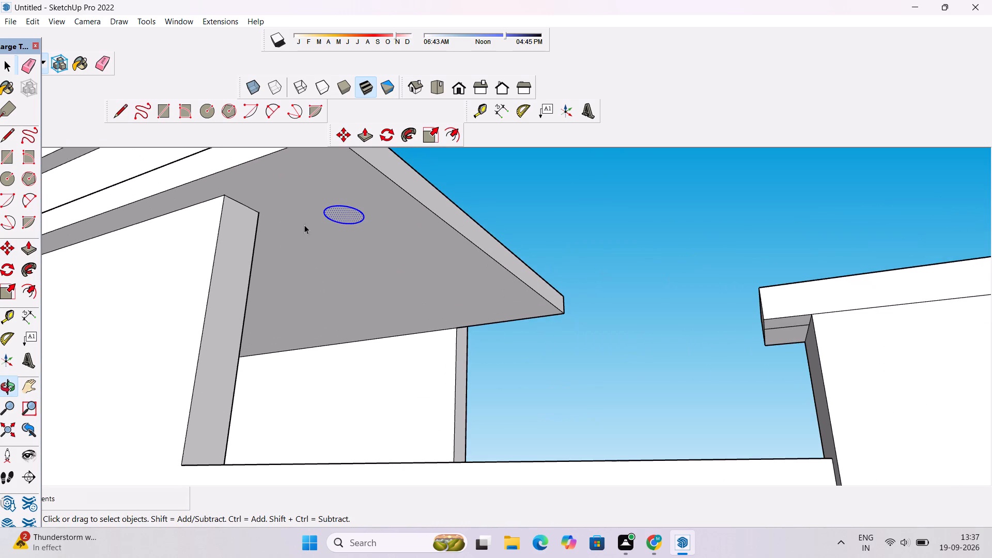
{"action": "key", "text": "m"}
{"action": "left_click", "coordinate": [355, 223]}
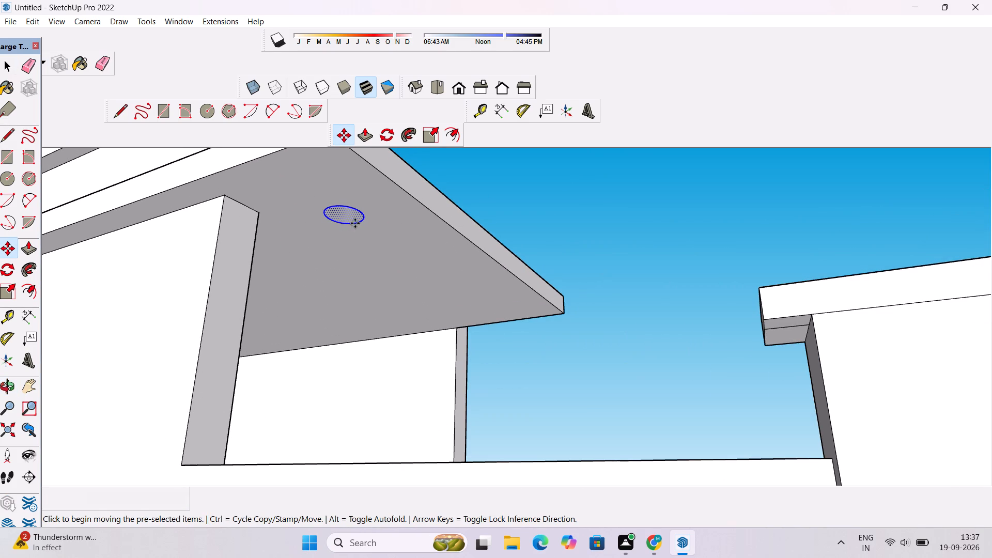
{"action": "left_click", "coordinate": [466, 293]}
{"action": "key", "text": "space"}
Clear the selection and examine both circles under the roof slab and the porch ceiling from several low viewpoints.
{"action": "key", "text": "o"}
{"action": "scroll", "coordinate": [470, 291], "scroll_direction": "down", "scroll_amount": 7}
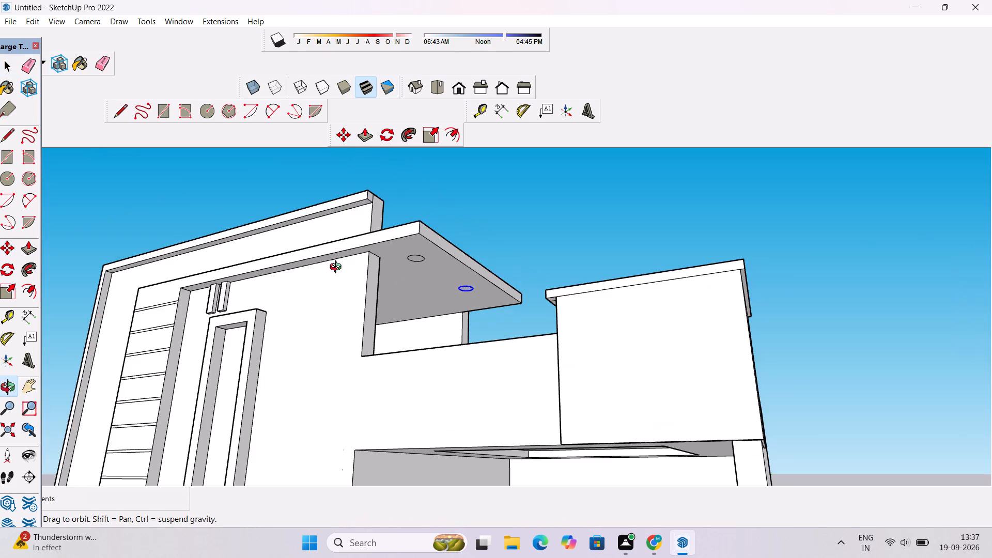
{"action": "left_click_drag", "start_coordinate": [355, 260], "coordinate": [492, 281]}
{"action": "left_click_drag", "start_coordinate": [493, 287], "coordinate": [476, 247], "text": "shift"}
{"action": "scroll", "coordinate": [475, 246], "scroll_direction": "down", "scroll_amount": 5}
{"action": "left_click_drag", "start_coordinate": [433, 252], "coordinate": [414, 219]}
{"action": "scroll", "coordinate": [414, 219], "scroll_direction": "up", "scroll_amount": 4}
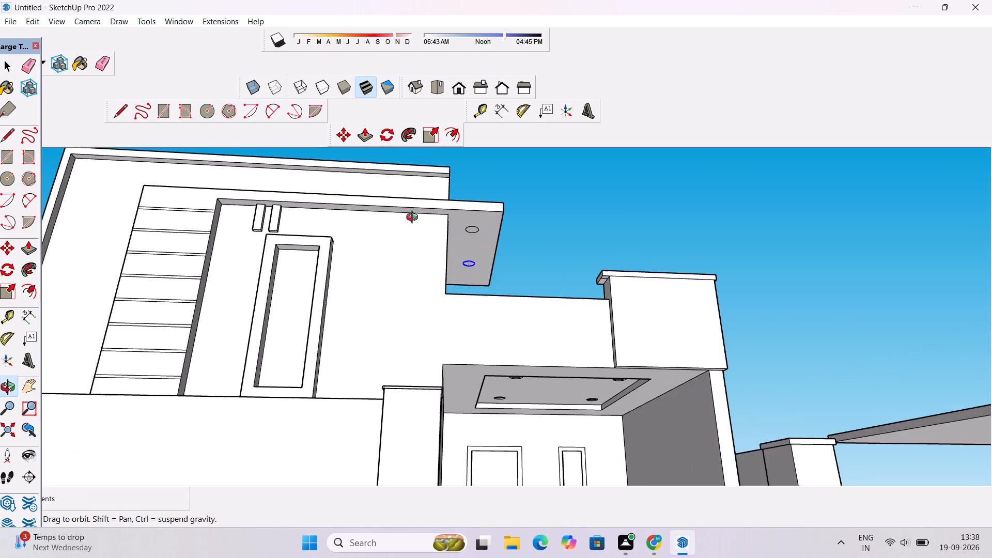
{"action": "left_click_drag", "start_coordinate": [415, 216], "coordinate": [414, 256]}
{"action": "left_click_drag", "start_coordinate": [469, 258], "coordinate": [370, 237], "text": "shift"}
{"action": "key", "text": "space"}
{"action": "left_click", "coordinate": [454, 203]}
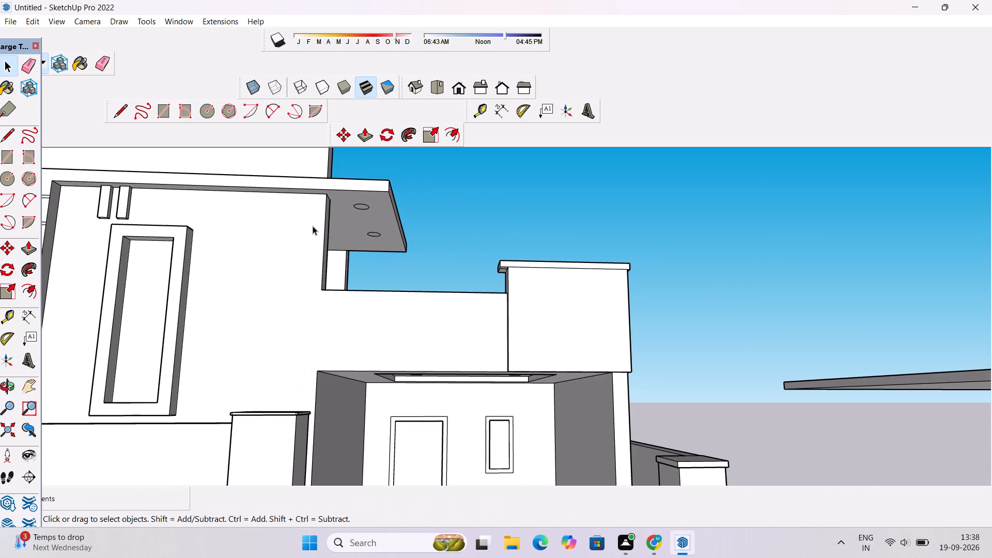
{"action": "scroll", "coordinate": [313, 226], "scroll_direction": "up", "scroll_amount": 3}
{"action": "scroll", "coordinate": [300, 225], "scroll_direction": "down", "scroll_amount": 2}
{"action": "key", "text": "o"}
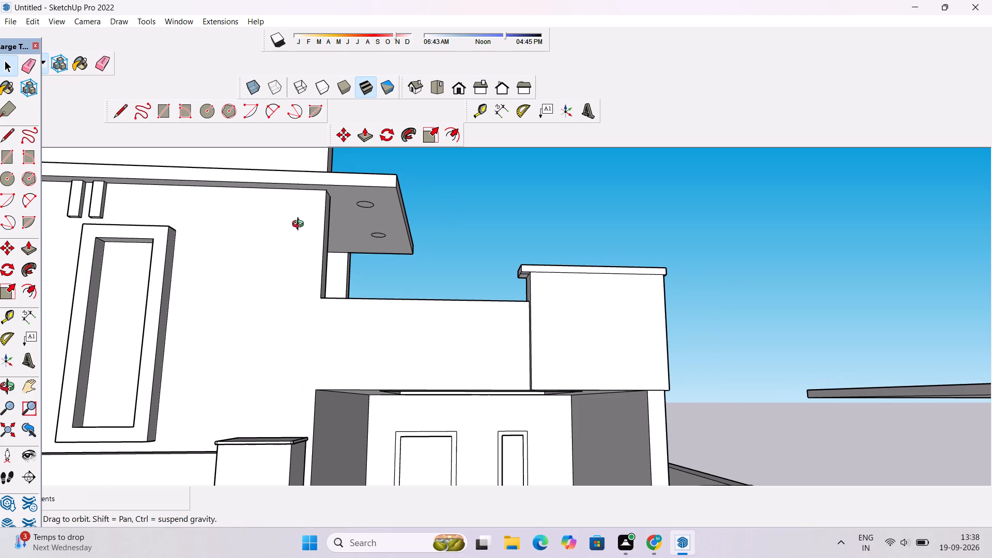
{"action": "left_click_drag", "start_coordinate": [286, 245], "coordinate": [391, 253], "text": "shift"}
{"action": "scroll", "coordinate": [391, 253], "scroll_direction": "down", "scroll_amount": 4}
{"action": "left_click_drag", "start_coordinate": [385, 269], "coordinate": [383, 222]}
{"action": "scroll", "coordinate": [444, 219], "scroll_direction": "up", "scroll_amount": 3}
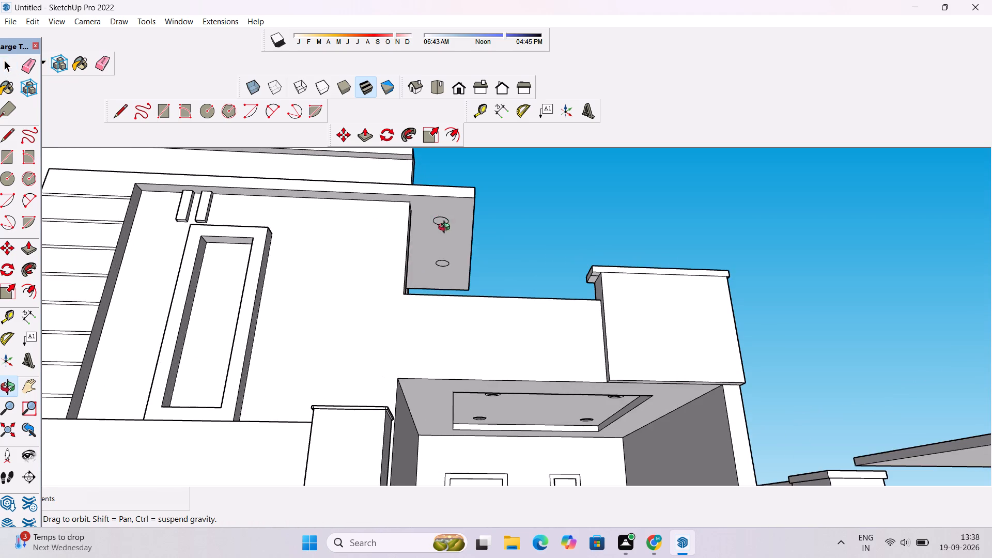
{"action": "left_click_drag", "start_coordinate": [446, 228], "coordinate": [444, 211]}
{"action": "scroll", "coordinate": [440, 212], "scroll_direction": "up", "scroll_amount": 3}
{"action": "left_click_drag", "start_coordinate": [440, 213], "coordinate": [441, 222]}
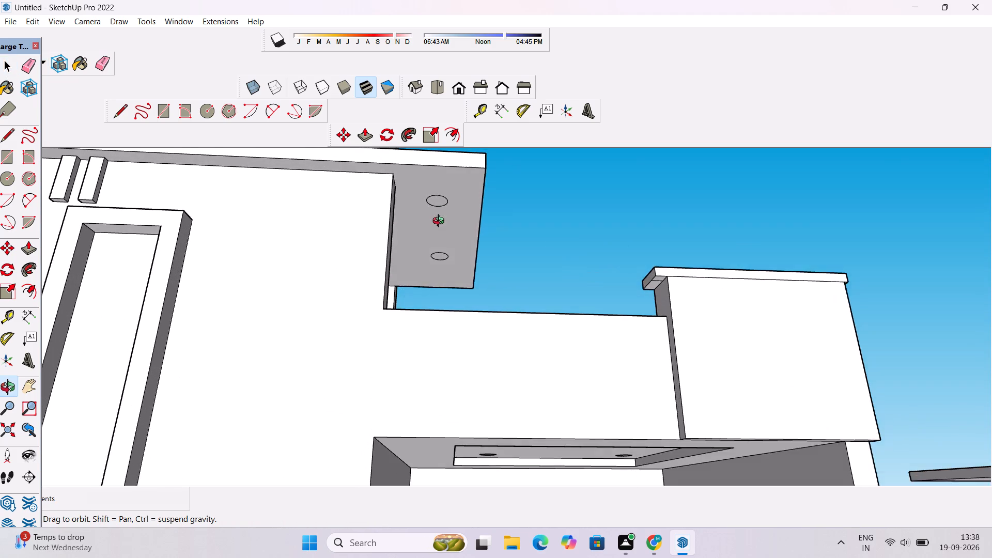
{"action": "left_click_drag", "start_coordinate": [441, 222], "coordinate": [441, 225]}
{"action": "scroll", "coordinate": [416, 198], "scroll_direction": "down", "scroll_amount": 4}
{"action": "left_click_drag", "start_coordinate": [416, 228], "coordinate": [351, 230], "text": "shift"}
Erase the seam line across the underside of the cap overhang on the box-shaped block above the porch.
{"action": "scroll", "coordinate": [470, 254], "scroll_direction": "up", "scroll_amount": 8}
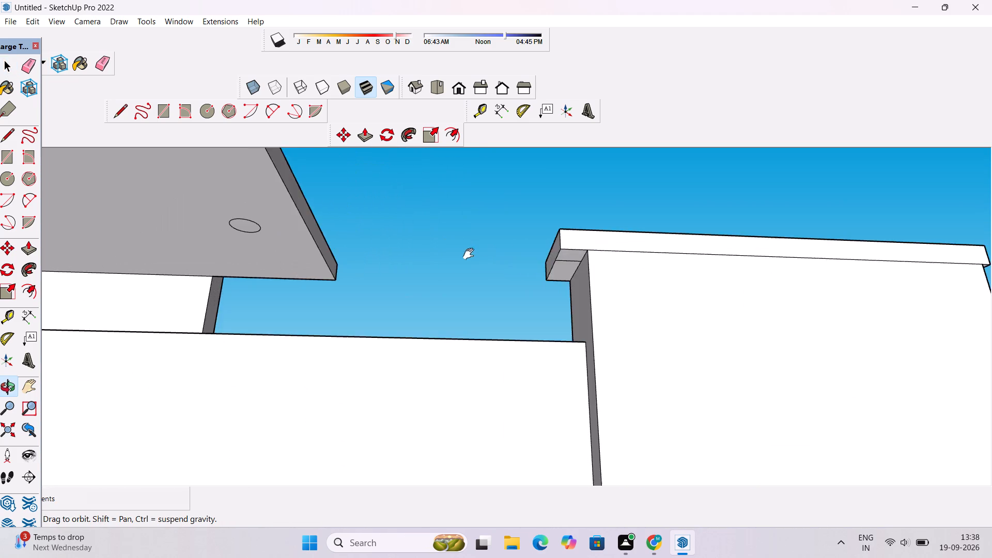
{"action": "left_click_drag", "start_coordinate": [478, 253], "coordinate": [342, 233], "text": "shift"}
{"action": "scroll", "coordinate": [466, 257], "scroll_direction": "up", "scroll_amount": 4, "text": "shift"}
{"action": "left_click_drag", "start_coordinate": [475, 257], "coordinate": [423, 257], "text": "shift"}
{"action": "key", "text": "e"}
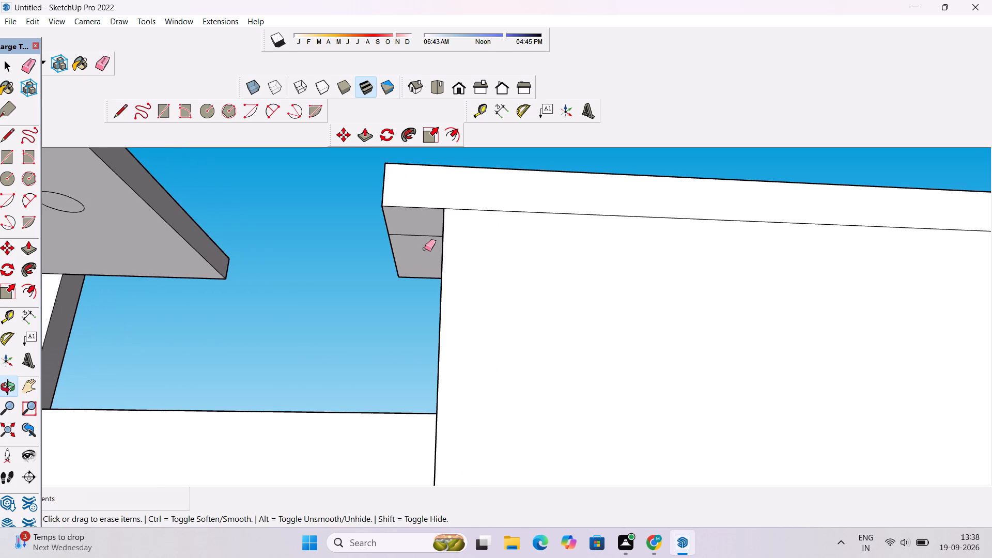
{"action": "left_click_drag", "start_coordinate": [426, 228], "coordinate": [425, 242]}
Draw a narrow upright rectangle about 2' 6" tall and 6" wide on the front face of the box-shaped block above the porch.
{"action": "scroll", "coordinate": [425, 229], "scroll_direction": "down", "scroll_amount": 17}
{"action": "key", "text": "o"}
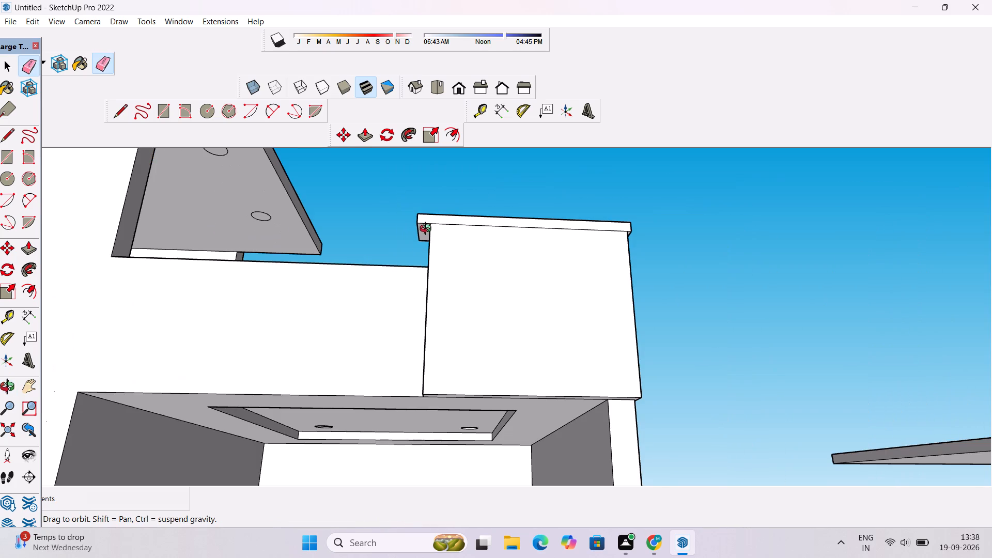
{"action": "left_click_drag", "start_coordinate": [428, 230], "coordinate": [432, 270]}
{"action": "scroll", "coordinate": [432, 270], "scroll_direction": "down", "scroll_amount": 3}
{"action": "left_click_drag", "start_coordinate": [431, 273], "coordinate": [423, 246], "text": "shift"}
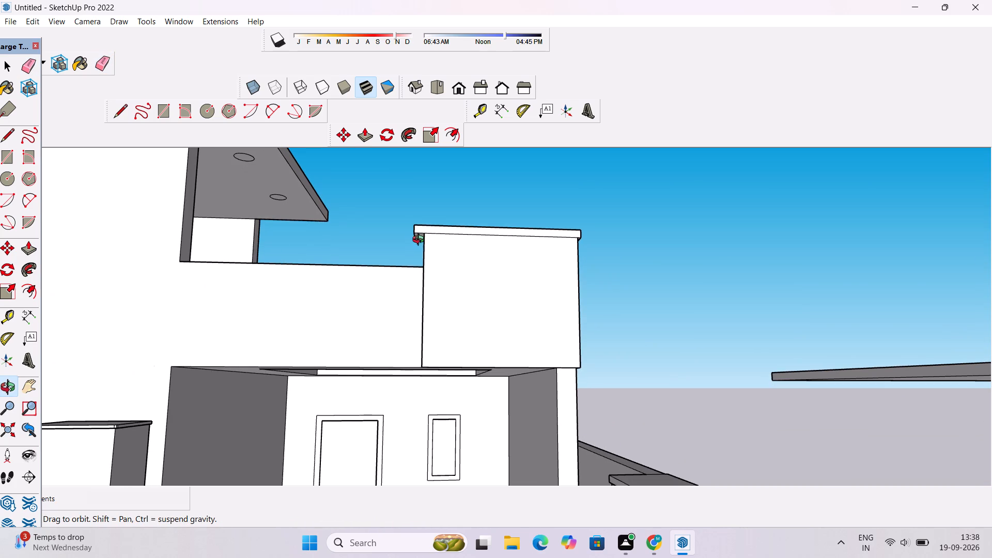
{"action": "left_click_drag", "start_coordinate": [419, 247], "coordinate": [371, 249], "text": "shift"}
{"action": "scroll", "coordinate": [371, 249], "scroll_direction": "down", "scroll_amount": 4}
{"action": "left_click_drag", "start_coordinate": [401, 282], "coordinate": [409, 314]}
{"action": "scroll", "coordinate": [409, 312], "scroll_direction": "up", "scroll_amount": 4}
{"action": "left_click_drag", "start_coordinate": [409, 311], "coordinate": [401, 306], "text": "shift"}
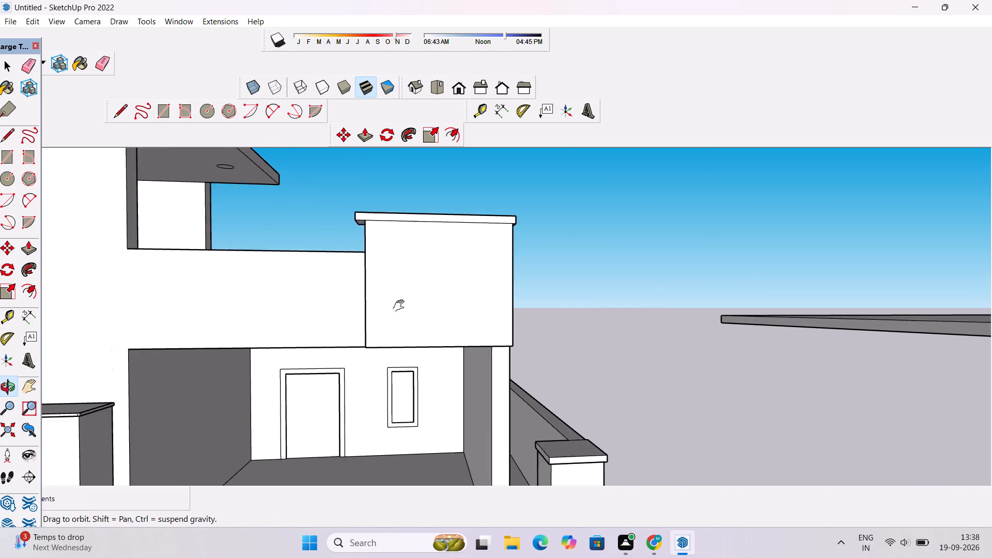
{"action": "left_click_drag", "start_coordinate": [401, 306], "coordinate": [385, 291], "text": "shift"}
{"action": "left_click_drag", "start_coordinate": [384, 290], "coordinate": [358, 280], "text": "shift"}
{"action": "key", "text": "r"}
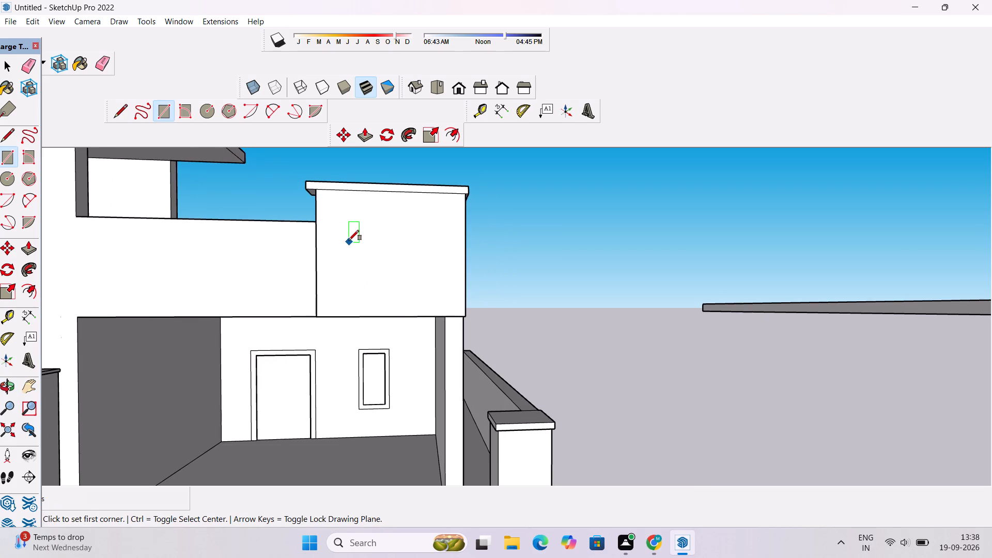
{"action": "scroll", "coordinate": [349, 239], "scroll_direction": "up", "scroll_amount": 3}
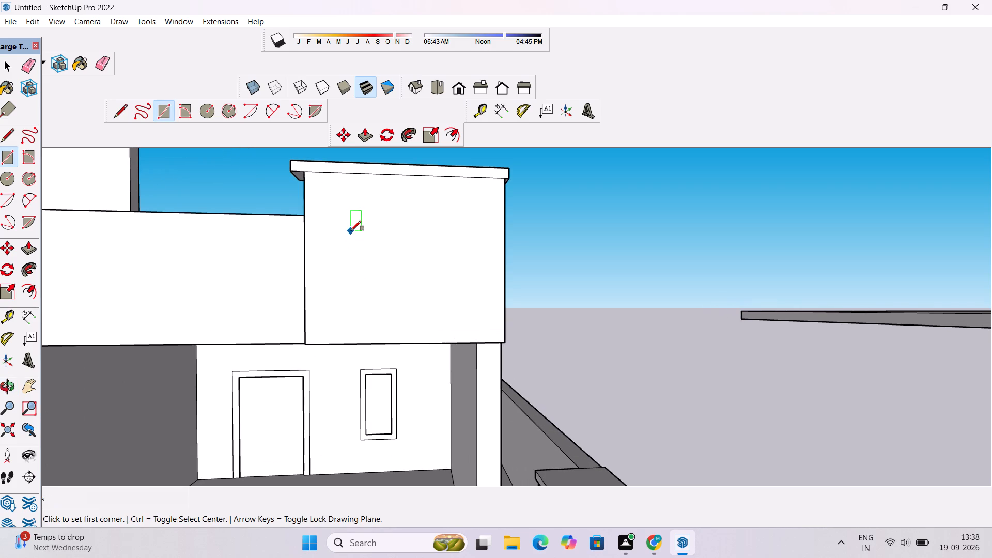
{"action": "left_click", "coordinate": [352, 233]}
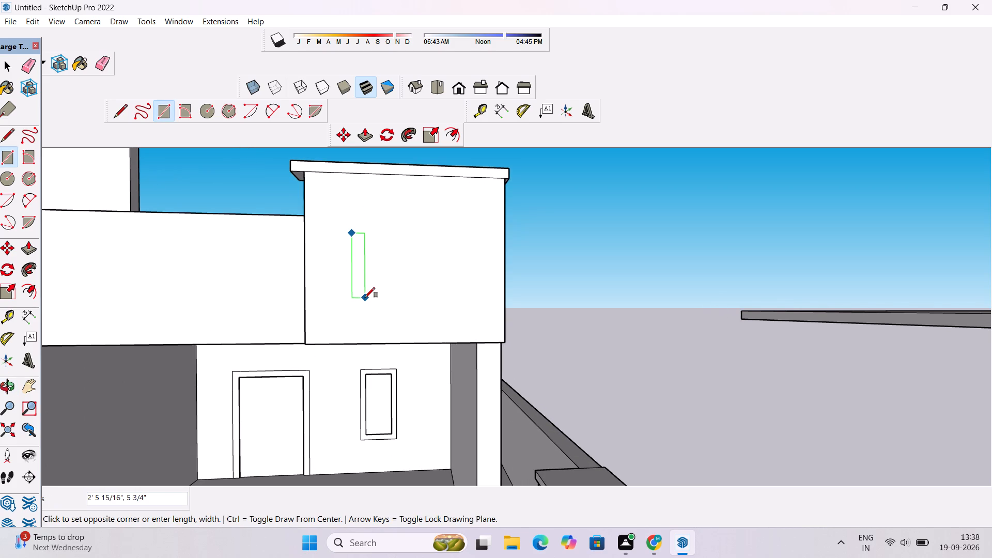
{"action": "left_click", "coordinate": [365, 298]}
Copy the narrow rectangle twice along the red axis, spacing the three rectangles about 1' 1" apart.
{"action": "key", "text": "space"}
{"action": "scroll", "coordinate": [348, 285], "scroll_direction": "up", "scroll_amount": 4}
{"action": "double_click", "coordinate": [361, 262]}
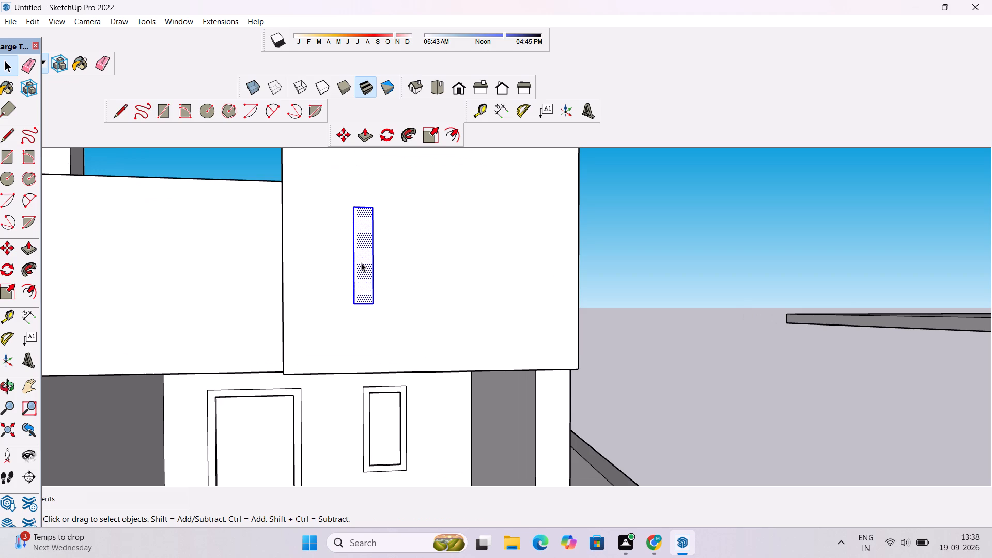
{"action": "key", "text": "m"}
{"action": "left_click", "coordinate": [353, 209]}
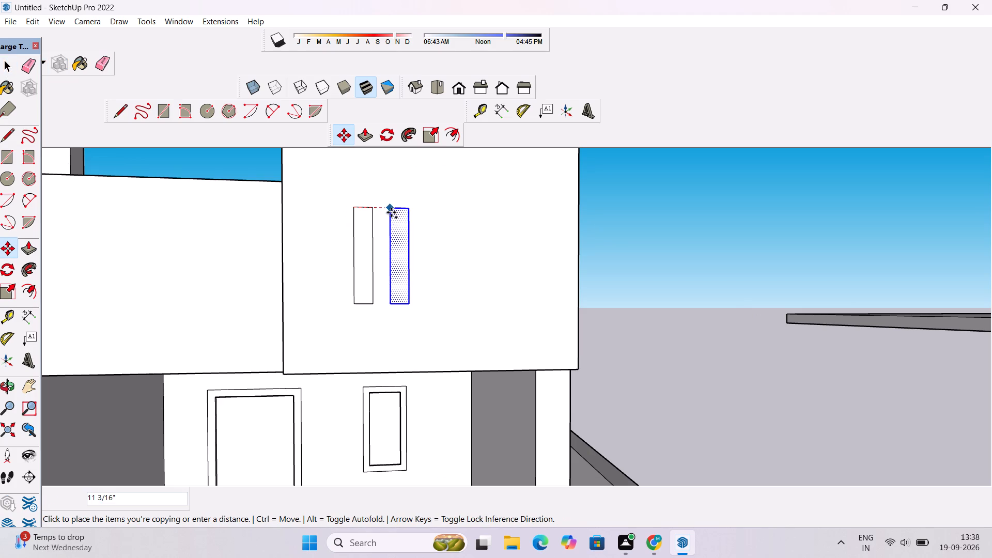
{"action": "left_click", "coordinate": [397, 213]}
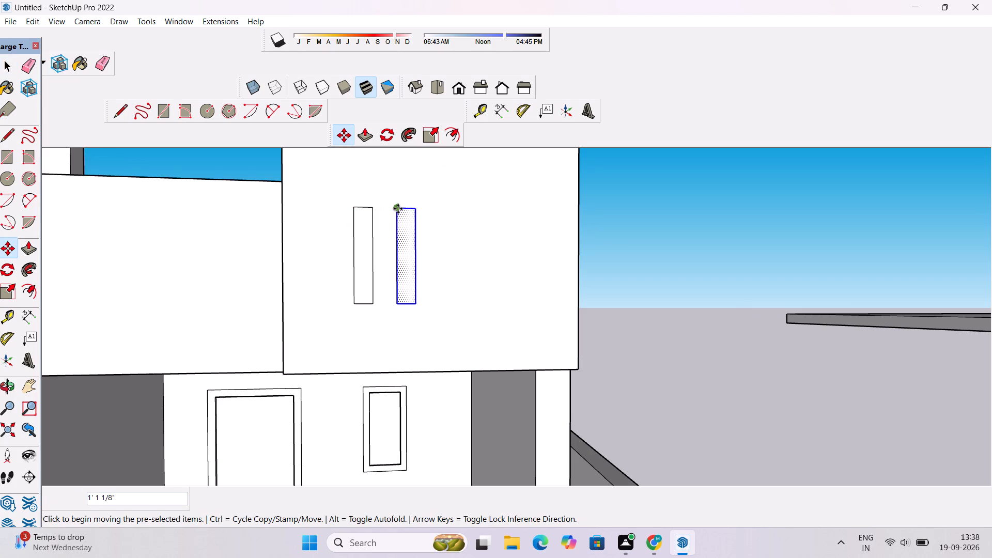
{"action": "left_click", "coordinate": [398, 209]}
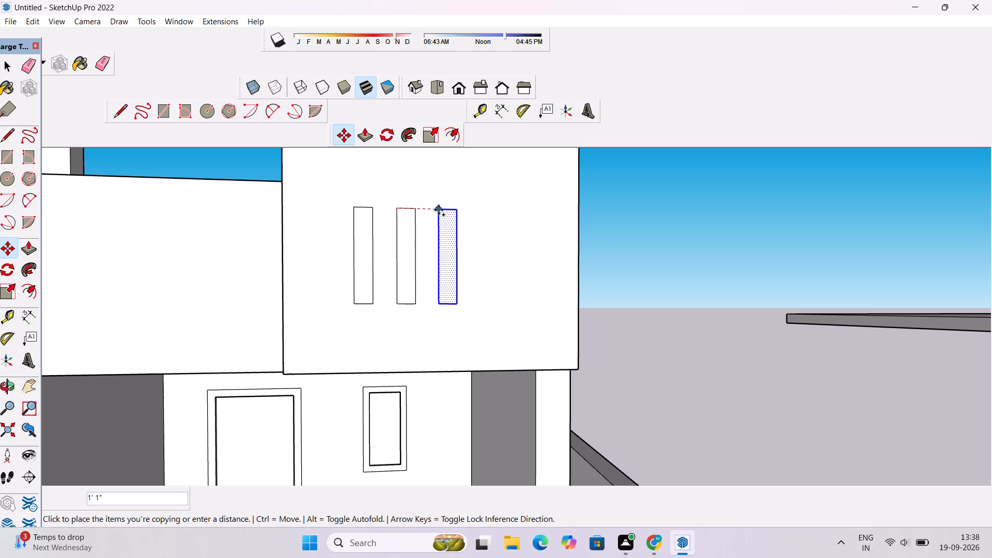
{"action": "left_click", "coordinate": [439, 210]}
{"action": "key", "text": "space"}
{"action": "left_click", "coordinate": [624, 225]}
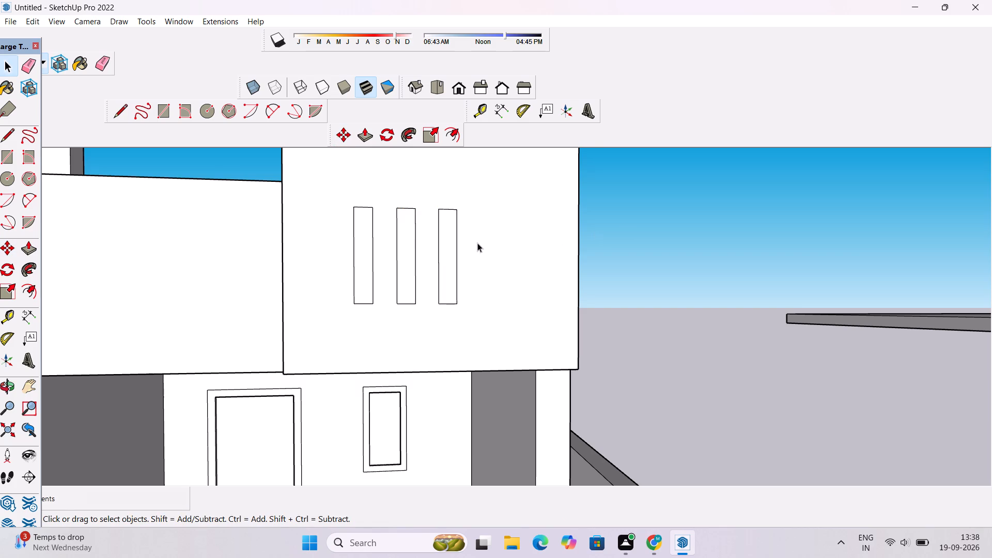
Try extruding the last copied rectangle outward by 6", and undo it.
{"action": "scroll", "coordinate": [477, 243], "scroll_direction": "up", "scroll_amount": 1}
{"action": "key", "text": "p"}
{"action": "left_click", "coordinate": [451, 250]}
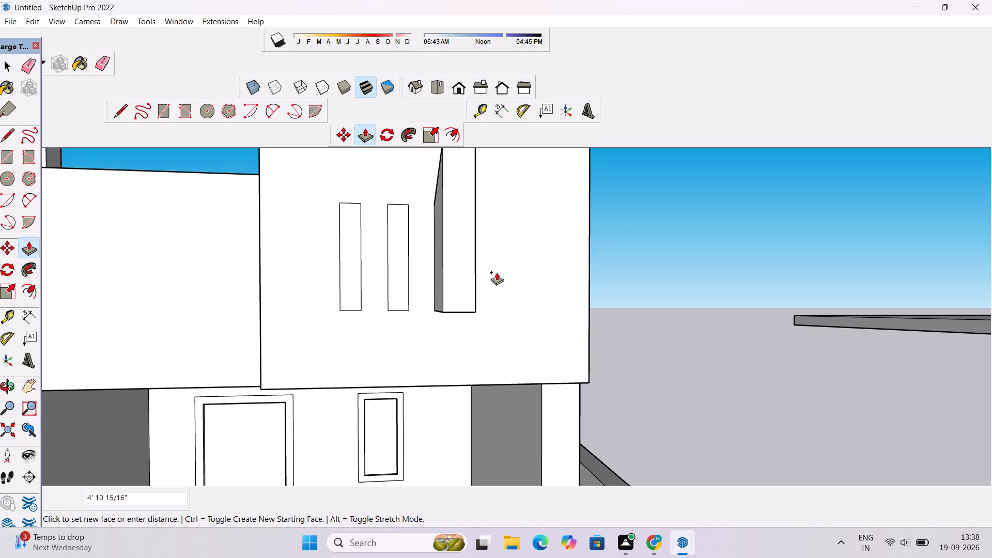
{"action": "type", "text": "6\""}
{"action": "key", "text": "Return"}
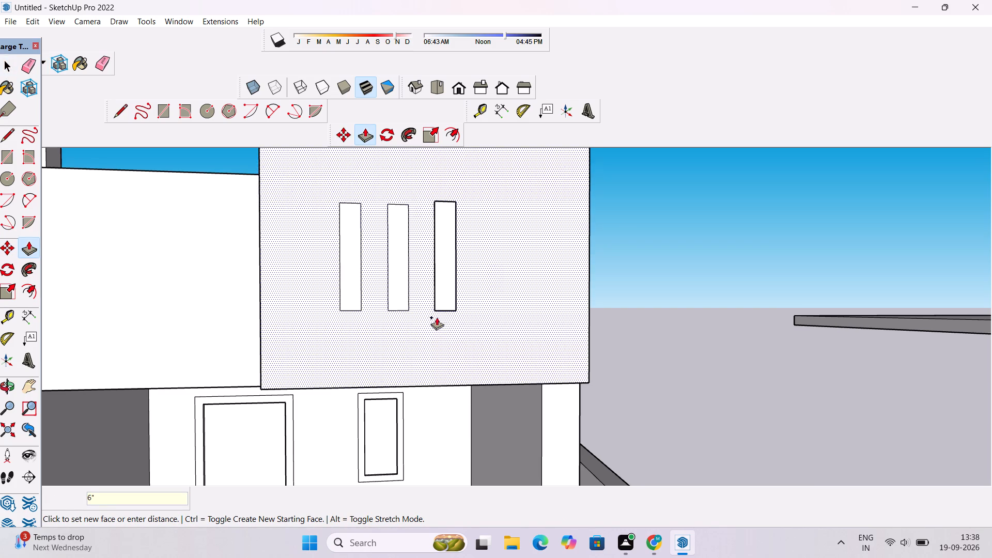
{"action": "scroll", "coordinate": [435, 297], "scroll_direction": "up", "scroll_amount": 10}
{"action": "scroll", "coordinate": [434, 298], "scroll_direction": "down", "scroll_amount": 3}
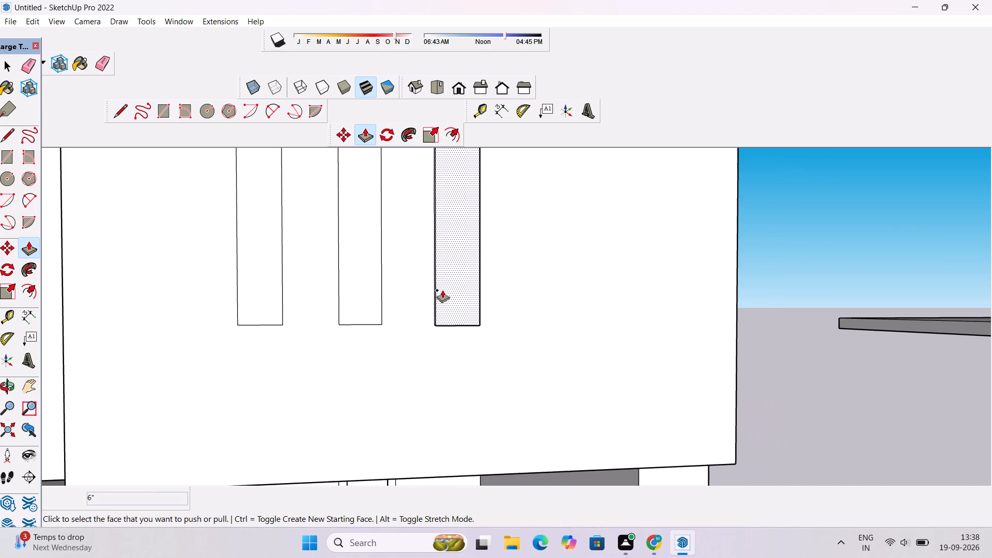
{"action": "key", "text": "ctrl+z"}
Extrude all three narrow rectangles outward by 9" from the block's front face.
{"action": "left_click", "coordinate": [450, 287]}
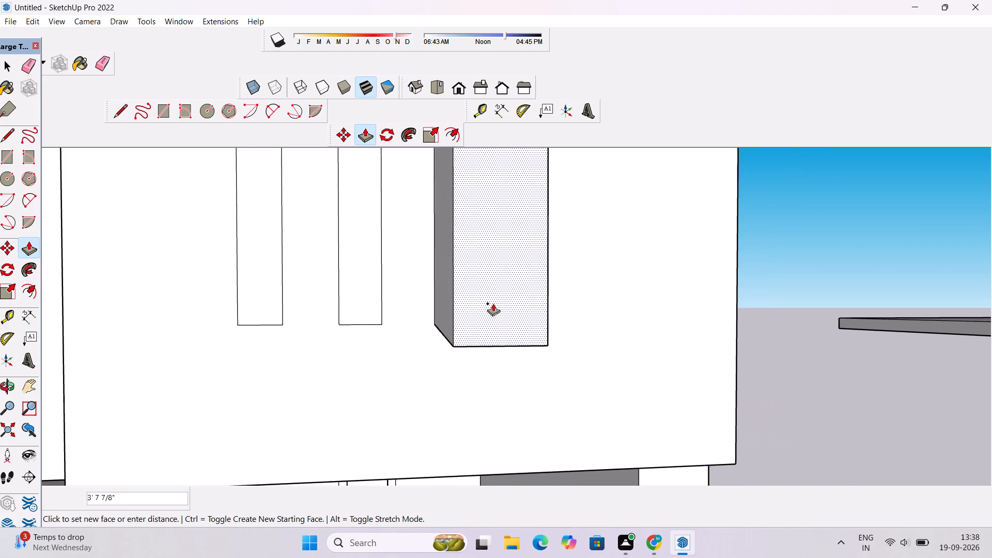
{"action": "type", "text": "9\""}
{"action": "key", "text": "Return"}
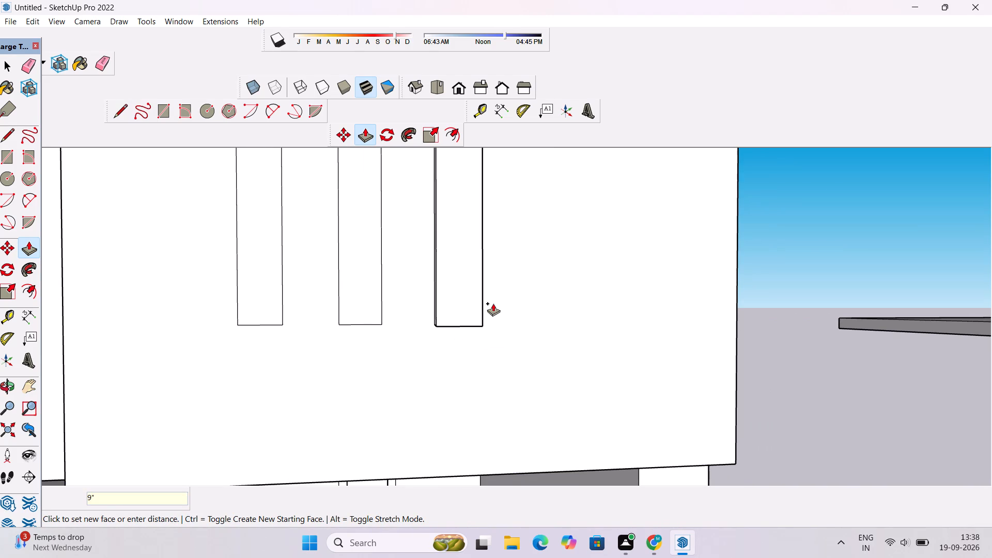
{"action": "left_click", "coordinate": [358, 280]}
{"action": "left_click", "coordinate": [450, 252]}
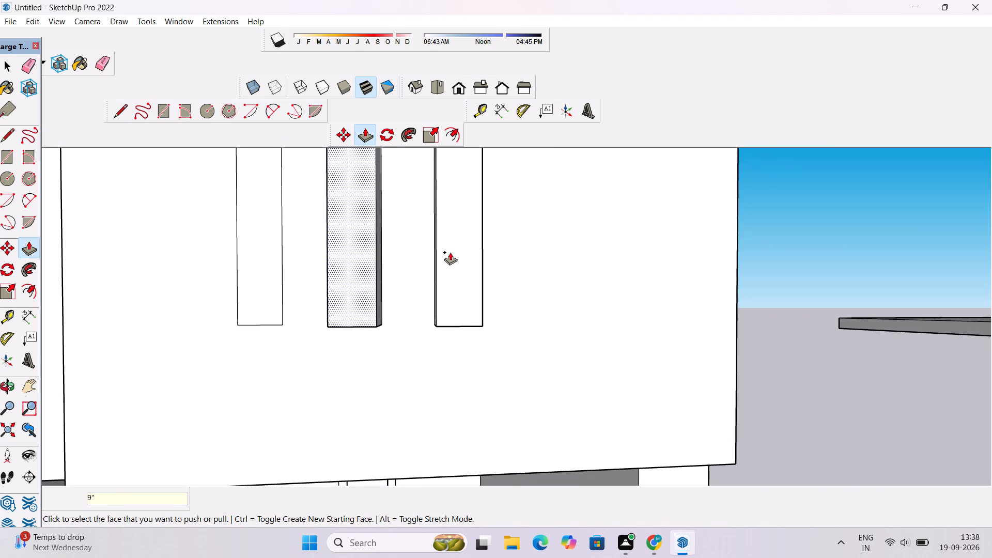
{"action": "left_click", "coordinate": [265, 268]}
{"action": "left_click", "coordinate": [349, 265]}
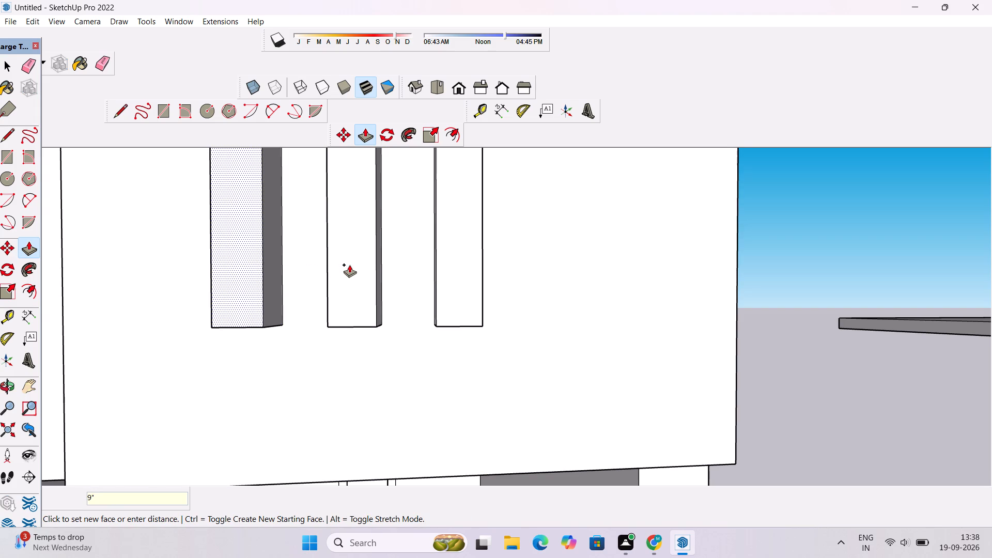
Examine the three raised strips on the porch block and the whole house facade from several angles.
{"action": "scroll", "coordinate": [349, 265], "scroll_direction": "down", "scroll_amount": 5}
{"action": "key", "text": "o"}
{"action": "left_click_drag", "start_coordinate": [399, 271], "coordinate": [330, 339]}
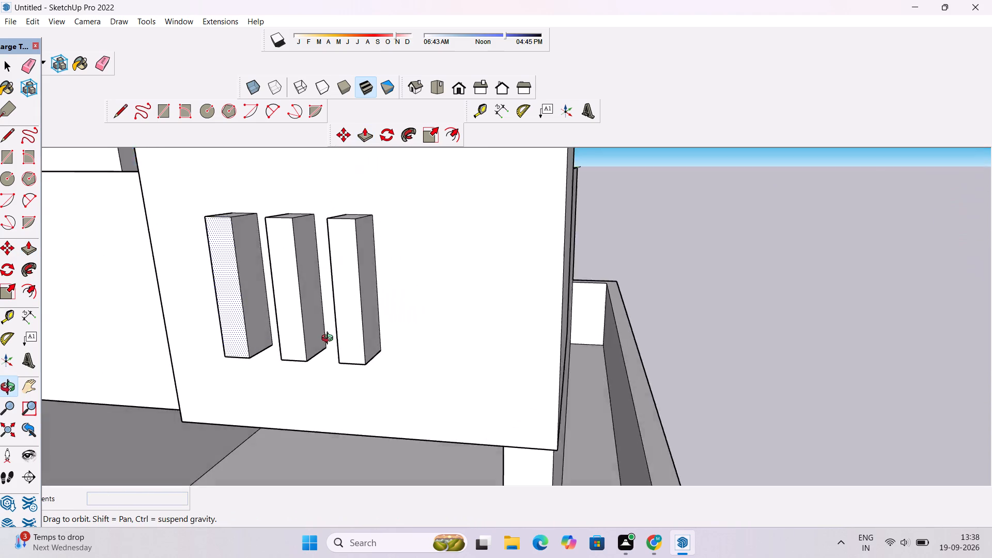
{"action": "left_click_drag", "start_coordinate": [330, 339], "coordinate": [373, 357]}
{"action": "scroll", "coordinate": [402, 327], "scroll_direction": "down", "scroll_amount": 6}
{"action": "left_click_drag", "start_coordinate": [402, 323], "coordinate": [549, 235]}
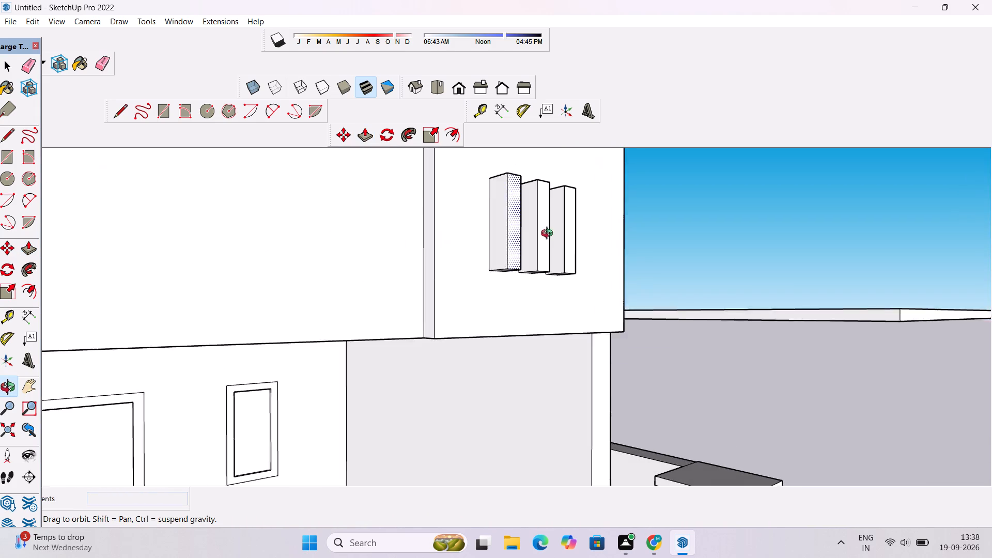
{"action": "left_click_drag", "start_coordinate": [549, 235], "coordinate": [560, 237]}
{"action": "scroll", "coordinate": [505, 250], "scroll_direction": "down", "scroll_amount": 5}
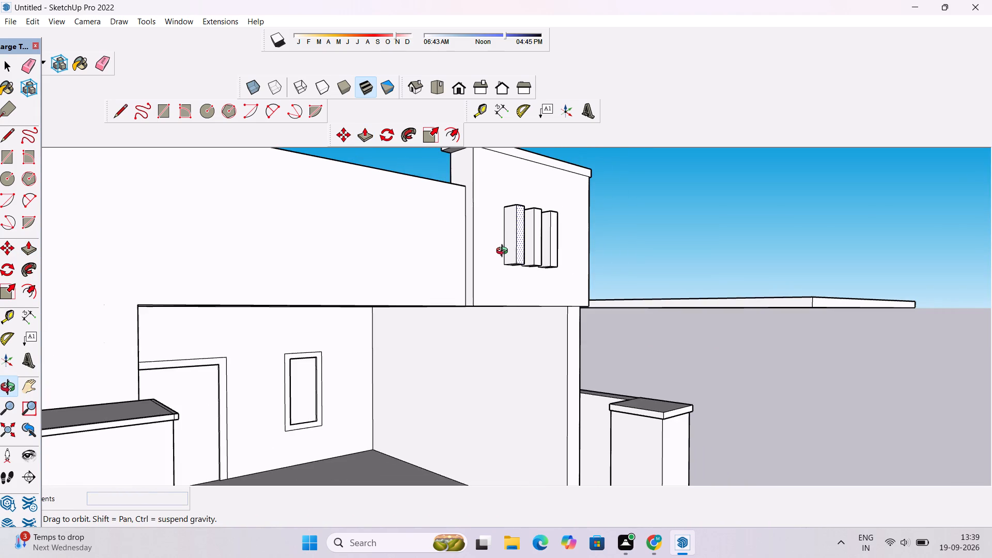
{"action": "left_click_drag", "start_coordinate": [504, 256], "coordinate": [428, 240]}
{"action": "scroll", "coordinate": [409, 239], "scroll_direction": "down", "scroll_amount": 8}
{"action": "left_click_drag", "start_coordinate": [409, 333], "coordinate": [388, 323]}
{"action": "left_click_drag", "start_coordinate": [386, 326], "coordinate": [367, 438]}
{"action": "scroll", "coordinate": [354, 415], "scroll_direction": "down", "scroll_amount": 4}
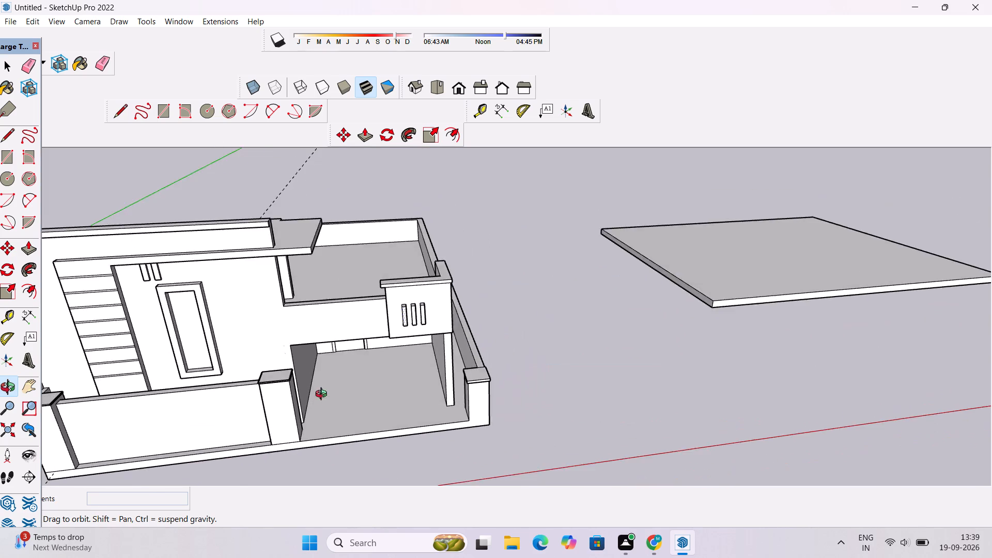
{"action": "left_click_drag", "start_coordinate": [322, 387], "coordinate": [316, 331]}
{"action": "left_click_drag", "start_coordinate": [362, 348], "coordinate": [612, 311], "text": "shift"}
{"action": "scroll", "coordinate": [612, 312], "scroll_direction": "down", "scroll_amount": 4}
{"action": "left_click_drag", "start_coordinate": [596, 345], "coordinate": [522, 312]}
{"action": "scroll", "coordinate": [522, 312], "scroll_direction": "up", "scroll_amount": 3}
{"action": "left_click_drag", "start_coordinate": [567, 305], "coordinate": [542, 299], "text": "shift"}
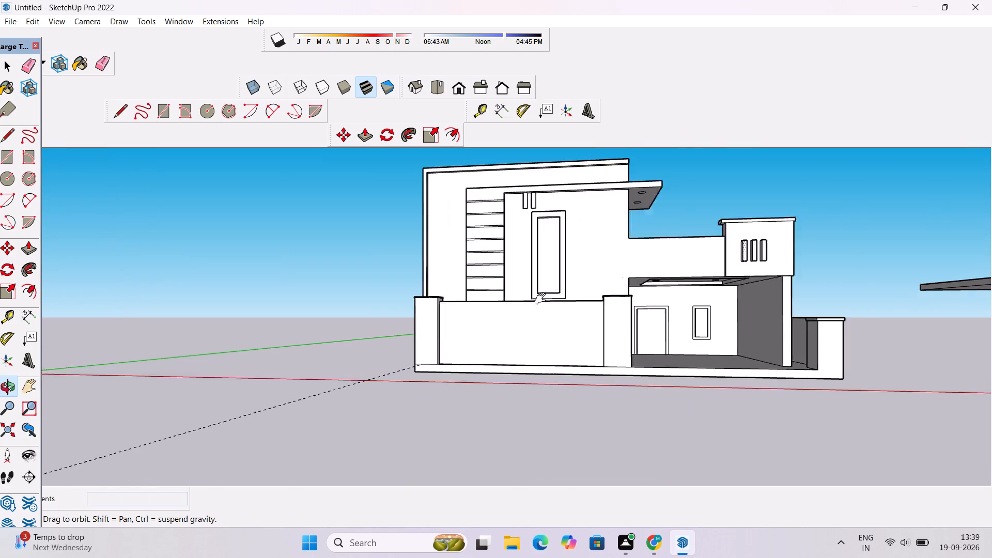
{"action": "left_click_drag", "start_coordinate": [542, 299], "coordinate": [349, 258], "text": "shift"}
{"action": "left_click_drag", "start_coordinate": [360, 273], "coordinate": [379, 299]}
{"action": "scroll", "coordinate": [379, 299], "scroll_direction": "down", "scroll_amount": 3}
{"action": "left_click_drag", "start_coordinate": [379, 299], "coordinate": [412, 311], "text": "shift"}
{"action": "scroll", "coordinate": [412, 311], "scroll_direction": "up", "scroll_amount": 4}
{"action": "left_click_drag", "start_coordinate": [330, 312], "coordinate": [427, 314]}
{"action": "scroll", "coordinate": [438, 310], "scroll_direction": "up", "scroll_amount": 4}
{"action": "left_click_drag", "start_coordinate": [439, 299], "coordinate": [384, 325]}
{"action": "scroll", "coordinate": [380, 325], "scroll_direction": "down", "scroll_amount": 6}
{"action": "left_click_drag", "start_coordinate": [379, 318], "coordinate": [380, 393]}
{"action": "scroll", "coordinate": [327, 364], "scroll_direction": "up", "scroll_amount": 4}
{"action": "left_click_drag", "start_coordinate": [383, 387], "coordinate": [333, 334]}
{"action": "scroll", "coordinate": [333, 315], "scroll_direction": "down", "scroll_amount": 5}
{"action": "left_click_drag", "start_coordinate": [347, 317], "coordinate": [448, 304], "text": "shift"}
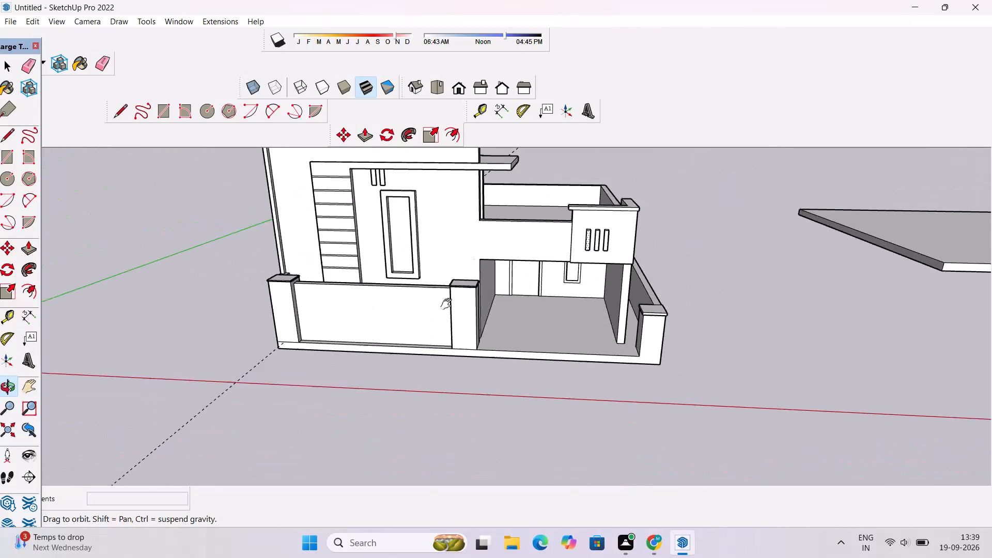
{"action": "left_click_drag", "start_coordinate": [448, 304], "coordinate": [460, 303], "text": "shift"}
Erase the dashed guide at the front boundary corner and the seam line across the base of the left front pillar.
{"action": "key", "text": "e"}
{"action": "left_click_drag", "start_coordinate": [322, 353], "coordinate": [336, 379]}
{"action": "scroll", "coordinate": [358, 344], "scroll_direction": "up", "scroll_amount": 2}
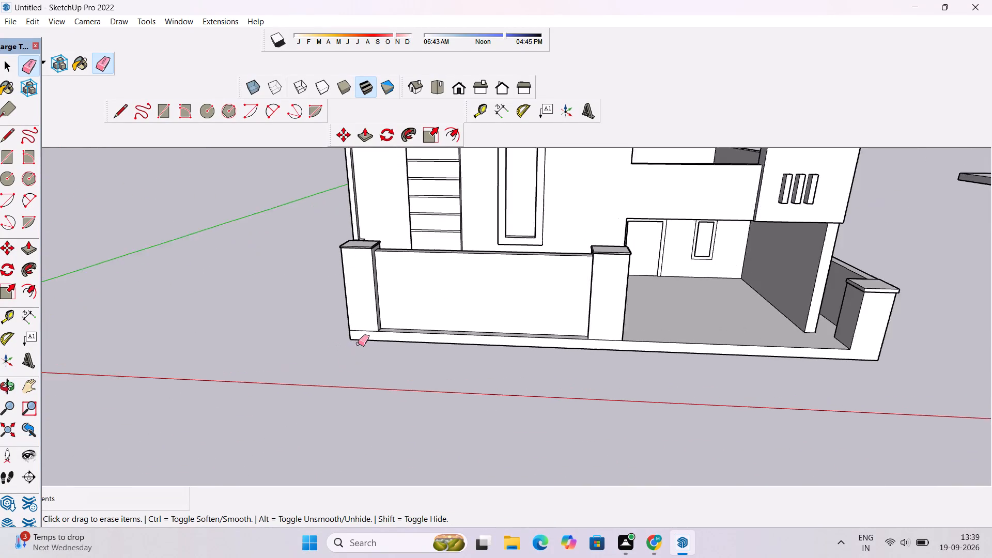
{"action": "scroll", "coordinate": [358, 344], "scroll_direction": "up", "scroll_amount": 5}
{"action": "left_click_drag", "start_coordinate": [363, 312], "coordinate": [369, 326]}
{"action": "scroll", "coordinate": [278, 307], "scroll_direction": "down", "scroll_amount": 7}
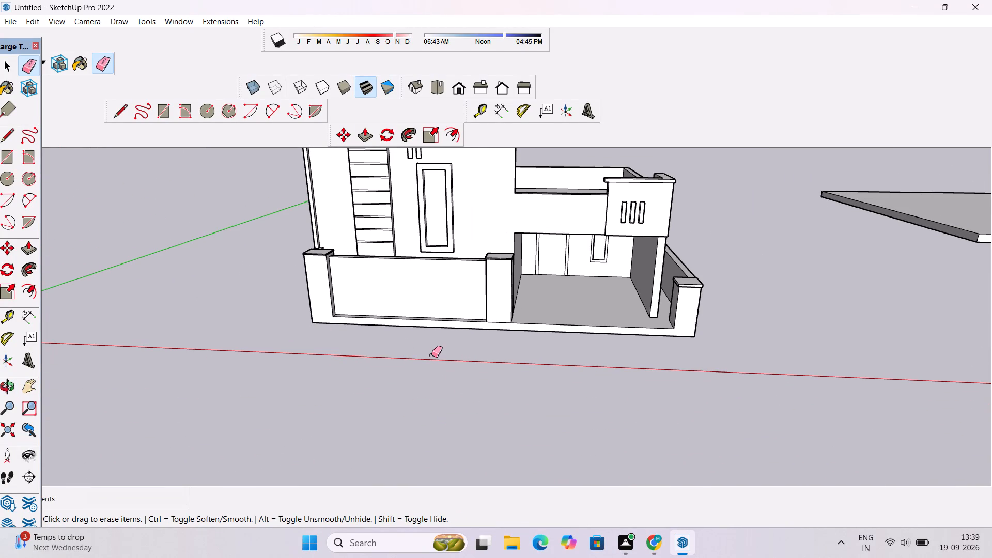
Place a horizontal guide 1' below the top edge of the front boundary wall.
{"action": "key", "text": "o"}
{"action": "left_click_drag", "start_coordinate": [404, 365], "coordinate": [416, 321]}
{"action": "left_click_drag", "start_coordinate": [416, 321], "coordinate": [476, 326], "text": "shift"}
{"action": "scroll", "coordinate": [456, 290], "scroll_direction": "up", "scroll_amount": 6}
{"action": "left_click_drag", "start_coordinate": [456, 286], "coordinate": [413, 306], "text": "shift"}
{"action": "scroll", "coordinate": [406, 308], "scroll_direction": "up", "scroll_amount": 2}
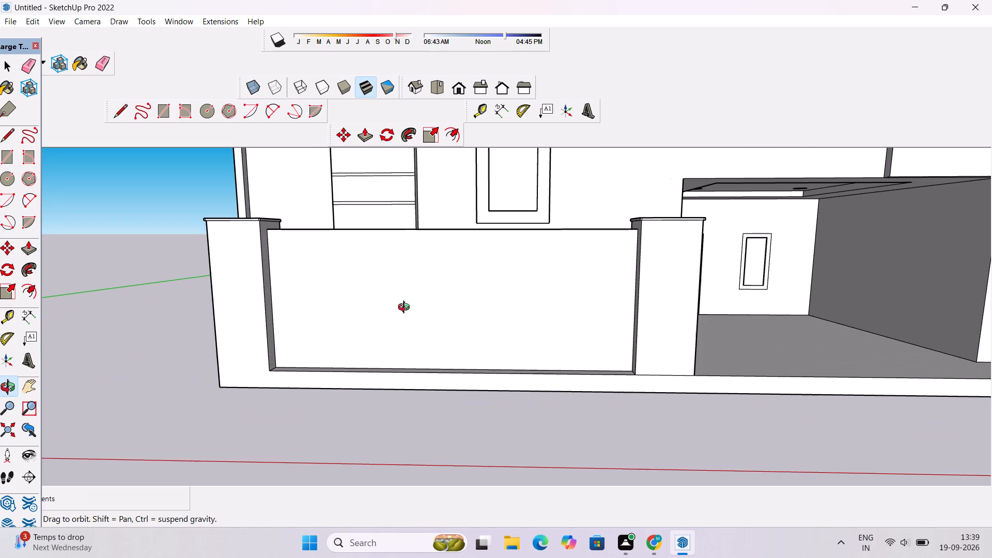
{"action": "key", "text": "t"}
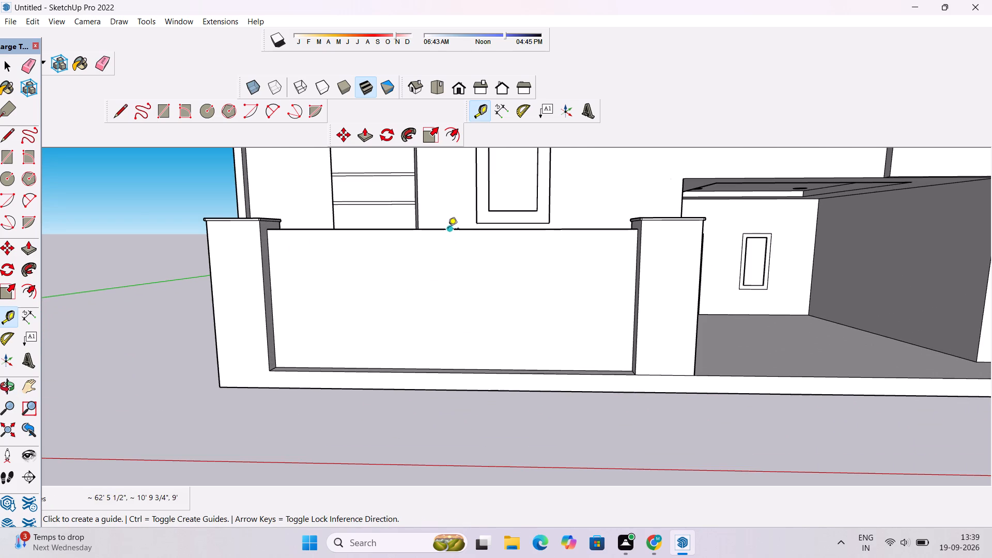
{"action": "left_click", "coordinate": [450, 232]}
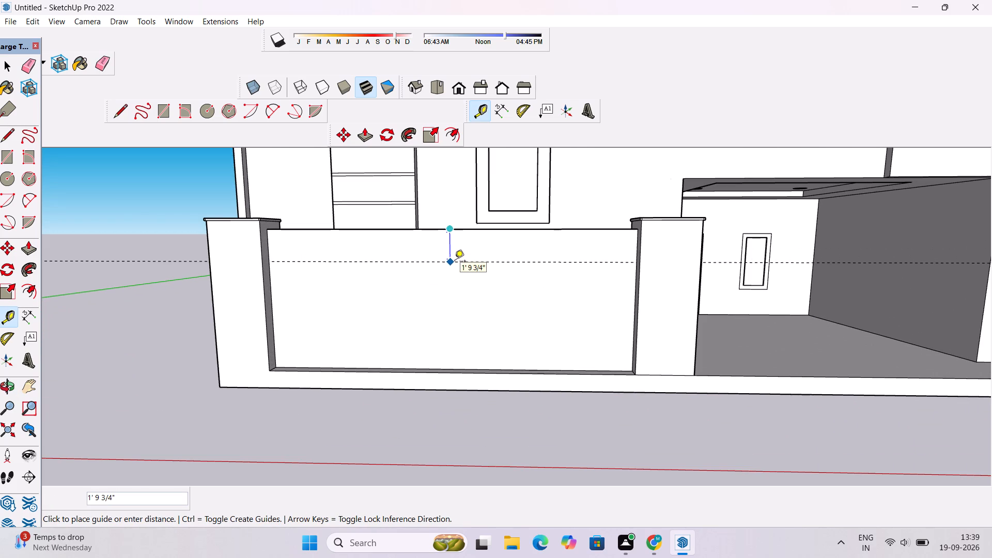
{"action": "type", "text": "1'"}
{"action": "key", "text": "Return"}
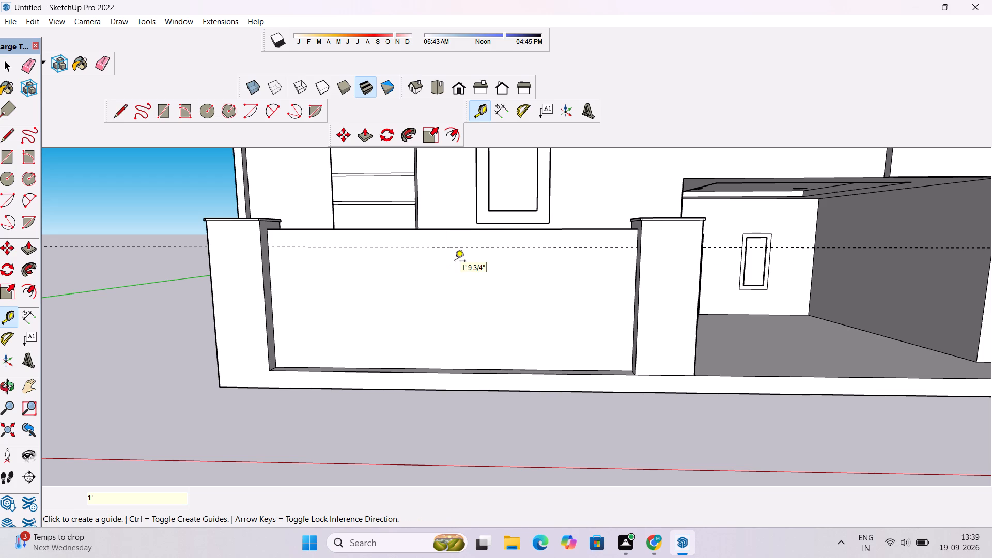
Draw a line along the guide across the front boundary wall's face, from one pillar to the other.
{"action": "key", "text": "l"}
{"action": "scroll", "coordinate": [639, 218], "scroll_direction": "up", "scroll_amount": 5}
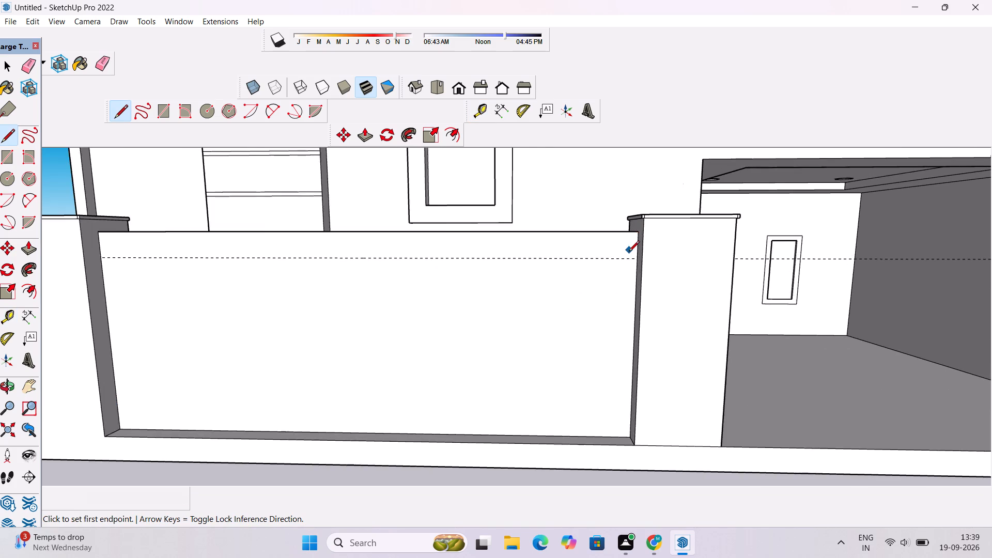
{"action": "scroll", "coordinate": [629, 252], "scroll_direction": "up", "scroll_amount": 1}
{"action": "left_click", "coordinate": [638, 262]}
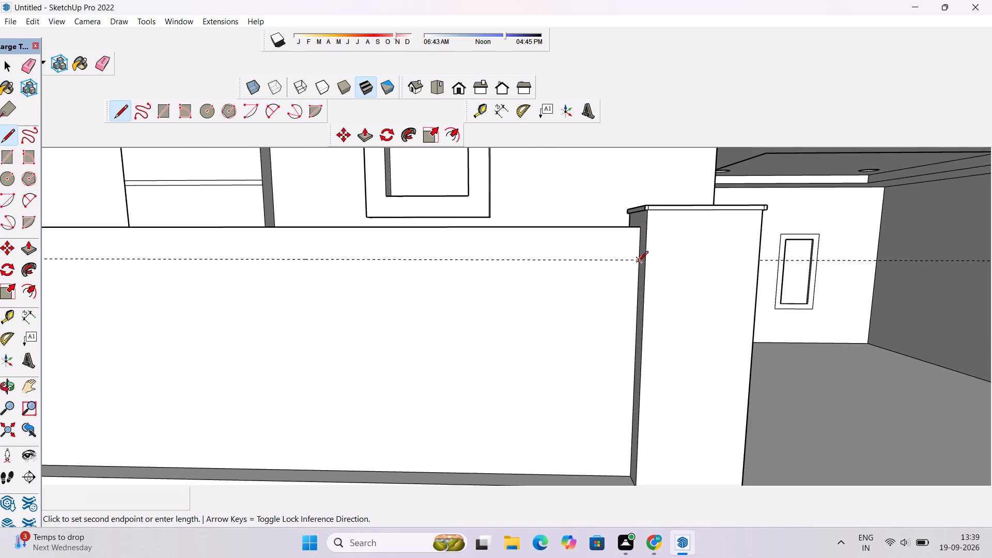
{"action": "scroll", "coordinate": [564, 261], "scroll_direction": "down", "scroll_amount": 9}
{"action": "scroll", "coordinate": [332, 259], "scroll_direction": "up", "scroll_amount": 7}
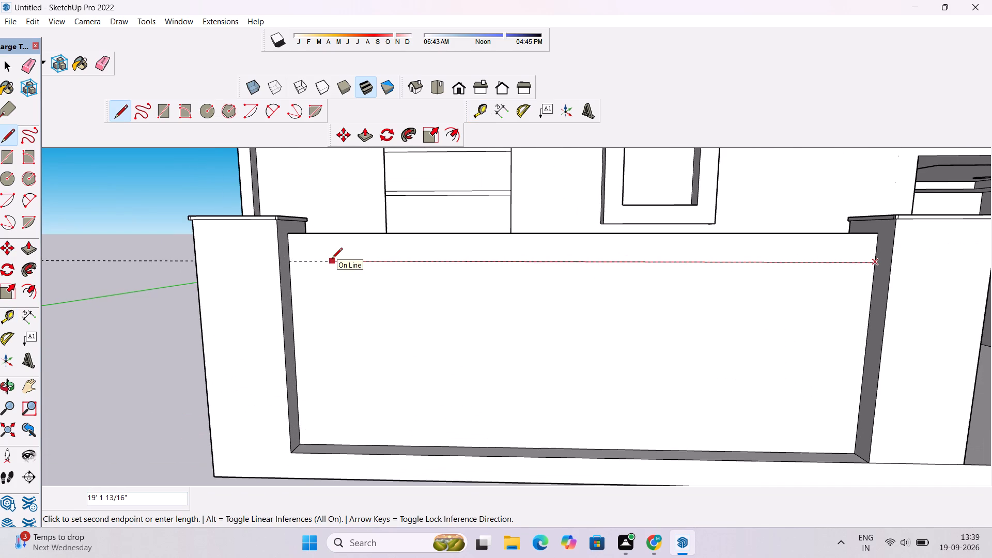
{"action": "left_click", "coordinate": [289, 260]}
{"action": "key", "text": "space"}
Push/pull the top band of the front boundary wall outward until its face meets the pillar faces.
{"action": "scroll", "coordinate": [260, 256], "scroll_direction": "down", "scroll_amount": 3}
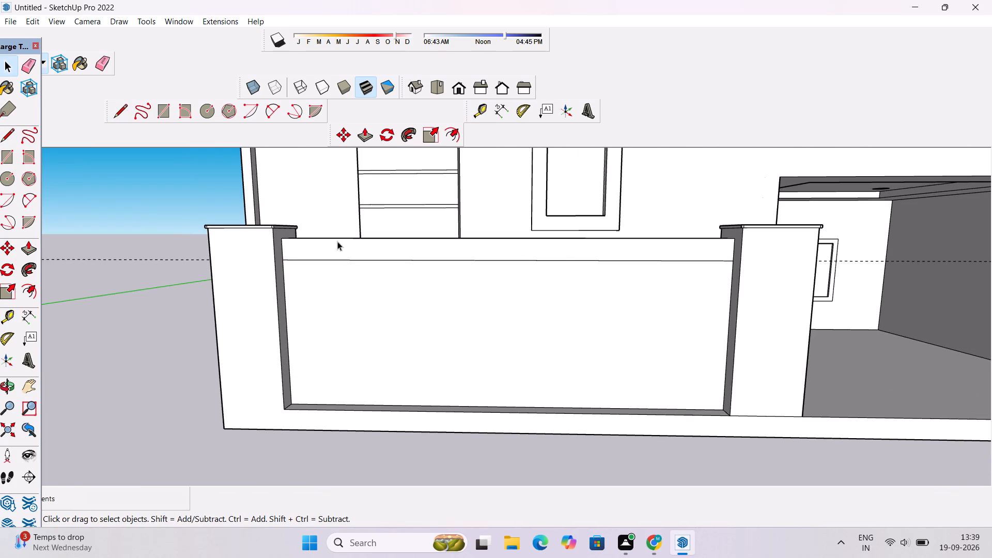
{"action": "left_click", "coordinate": [407, 253]}
{"action": "key", "text": "p"}
{"action": "left_click", "coordinate": [407, 253]}
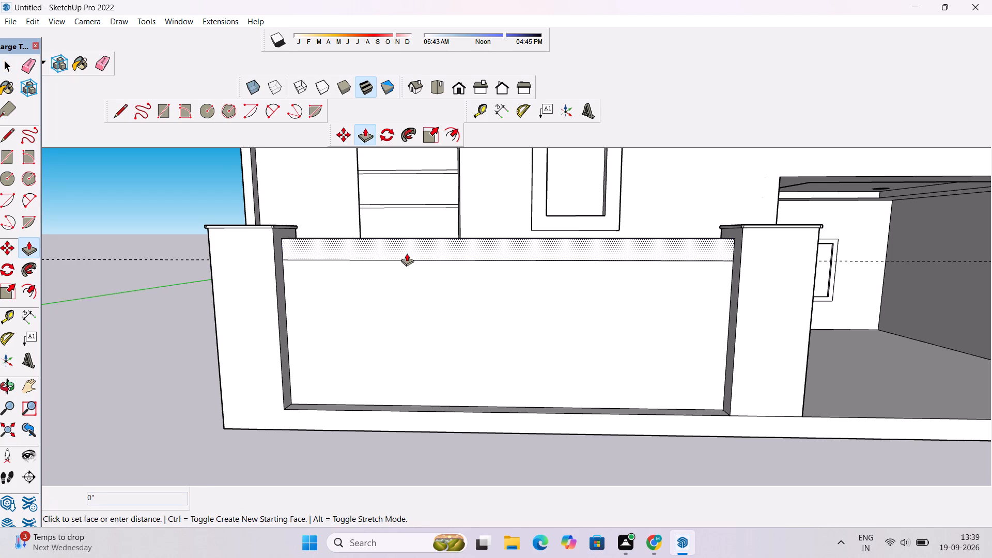
{"action": "left_click", "coordinate": [387, 259]}
Examine the raised top band of the front boundary wall and the house front from low and high angles.
{"action": "key", "text": "o"}
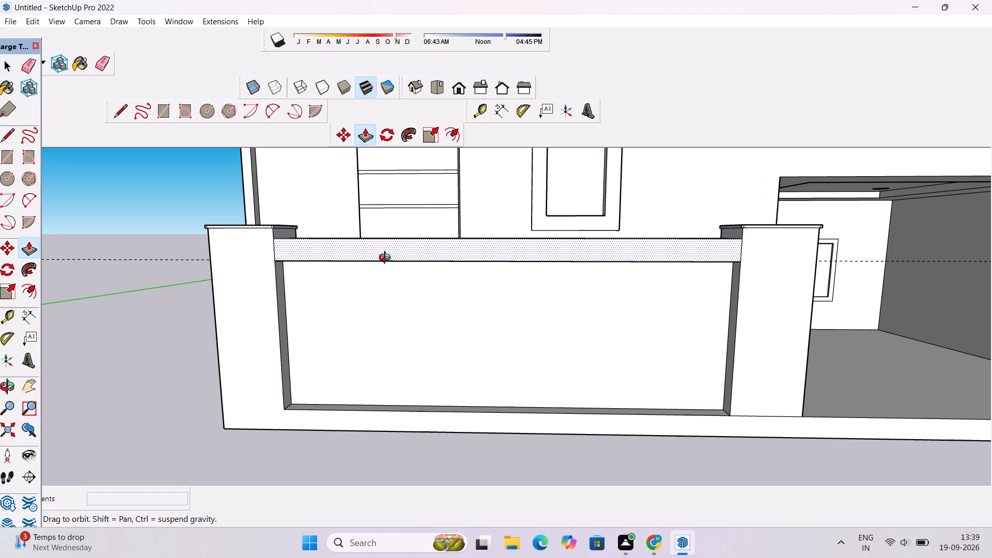
{"action": "left_click_drag", "start_coordinate": [418, 237], "coordinate": [420, 221]}
{"action": "scroll", "coordinate": [420, 221], "scroll_direction": "down", "scroll_amount": 6}
{"action": "left_click_drag", "start_coordinate": [407, 295], "coordinate": [406, 287]}
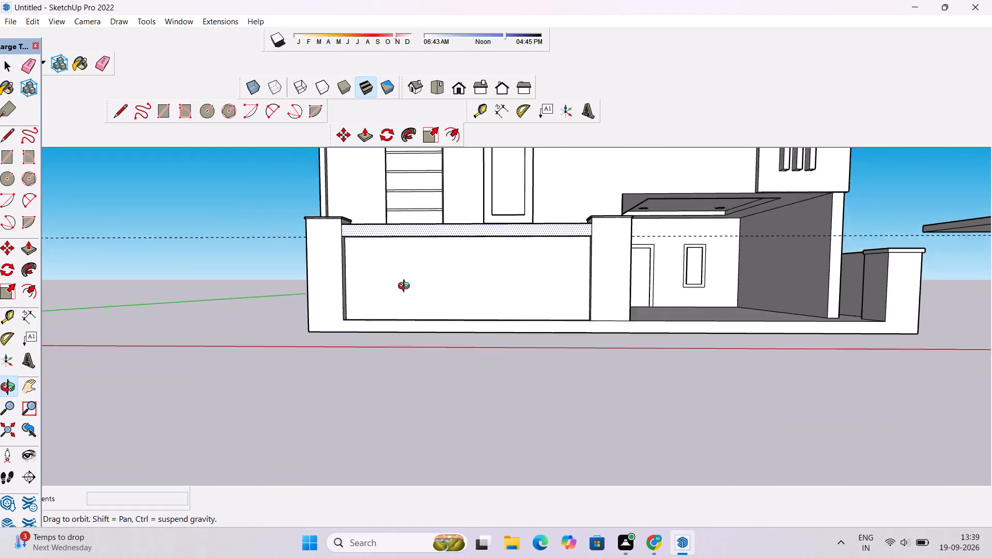
{"action": "left_click_drag", "start_coordinate": [406, 287], "coordinate": [406, 258]}
{"action": "left_click_drag", "start_coordinate": [406, 258], "coordinate": [357, 299], "text": "shift"}
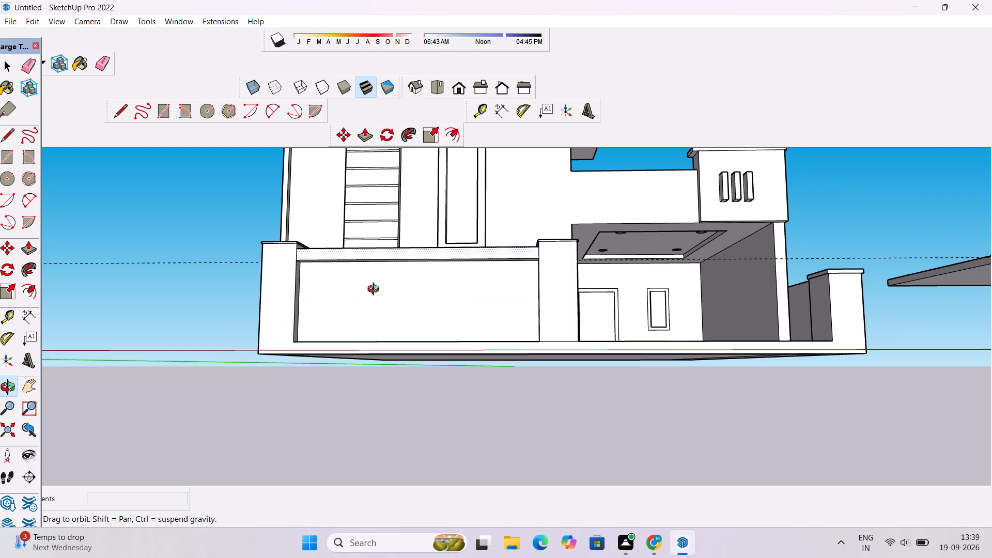
{"action": "scroll", "coordinate": [376, 290], "scroll_direction": "down", "scroll_amount": 4, "text": "shift"}
{"action": "left_click_drag", "start_coordinate": [376, 295], "coordinate": [390, 265], "text": "shift"}
{"action": "left_click_drag", "start_coordinate": [395, 281], "coordinate": [415, 344]}
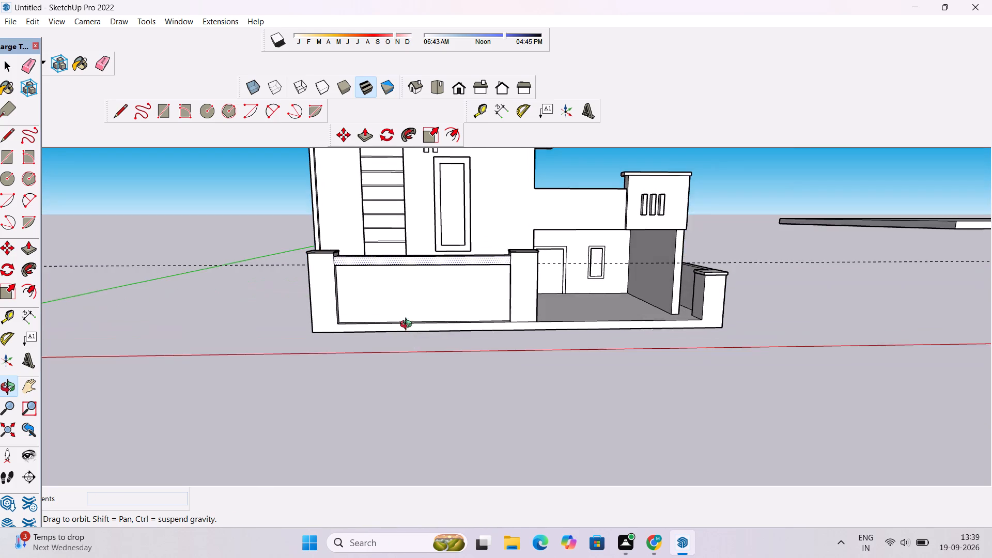
Draw a rectangle about 7'3" by 6'3 1/2" on the recessed front wall face, rising from its bottom edge near the middle.
{"action": "scroll", "coordinate": [407, 323], "scroll_direction": "up", "scroll_amount": 7}
{"action": "left_click_drag", "start_coordinate": [401, 323], "coordinate": [385, 288]}
{"action": "left_click_drag", "start_coordinate": [384, 286], "coordinate": [402, 323], "text": "shift"}
{"action": "scroll", "coordinate": [402, 324], "scroll_direction": "up", "scroll_amount": 4}
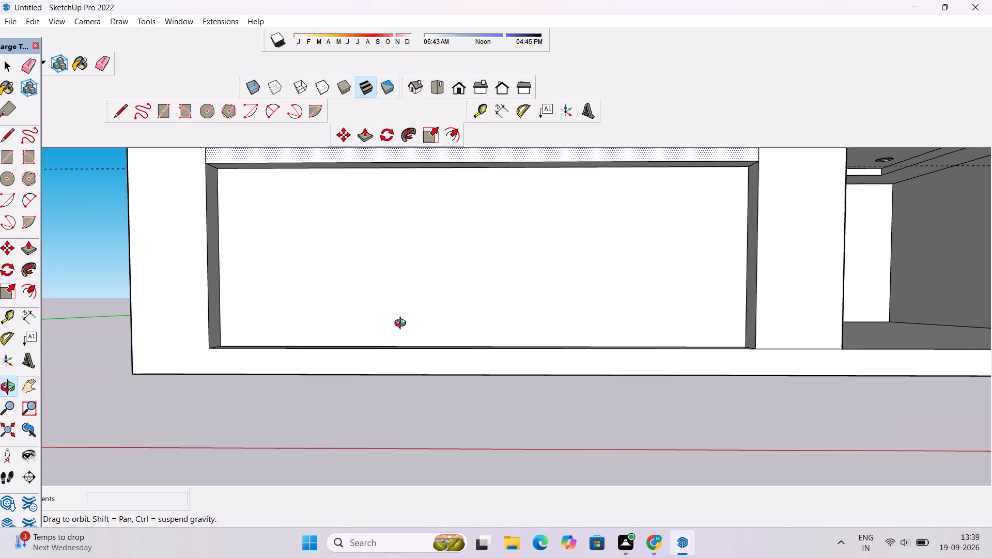
{"action": "key", "text": "r"}
{"action": "scroll", "coordinate": [365, 340], "scroll_direction": "up", "scroll_amount": 9}
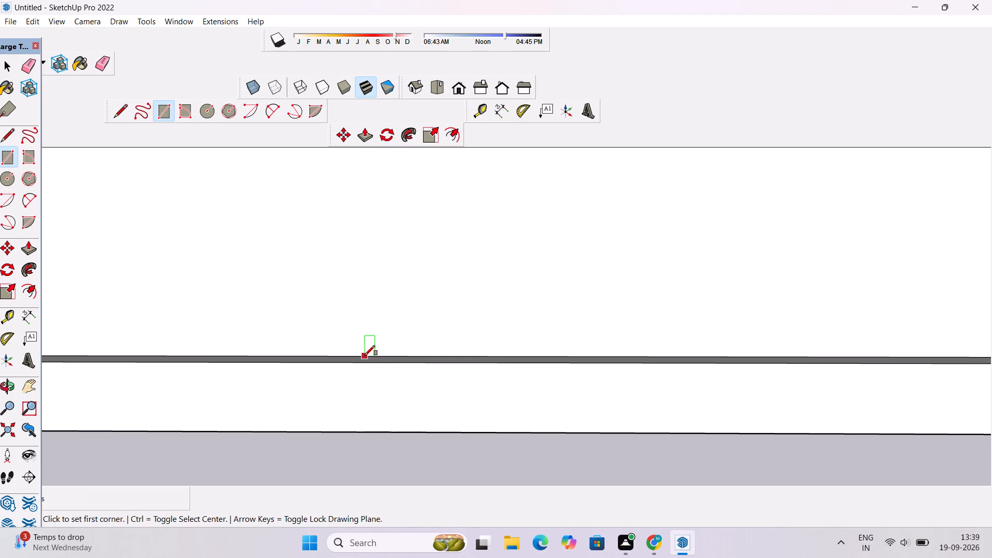
{"action": "left_click", "coordinate": [365, 355]}
{"action": "scroll", "coordinate": [368, 338], "scroll_direction": "down", "scroll_amount": 12}
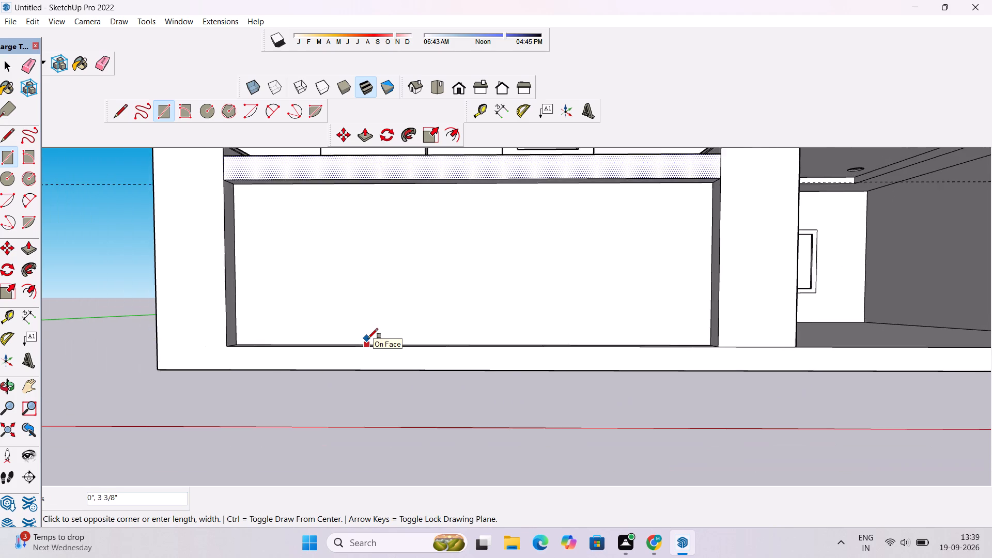
{"action": "scroll", "coordinate": [368, 338], "scroll_direction": "down", "scroll_amount": 5}
{"action": "scroll", "coordinate": [387, 275], "scroll_direction": "up", "scroll_amount": 7}
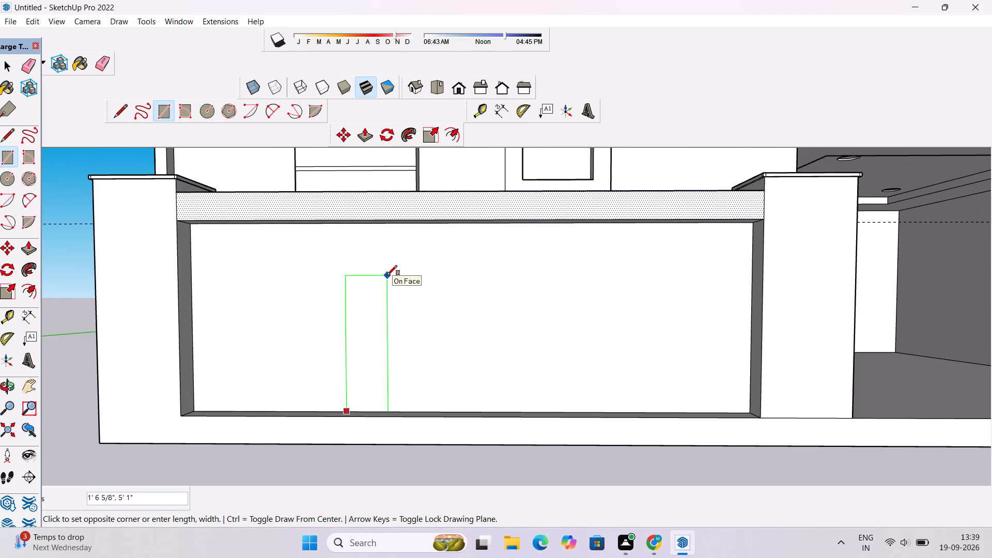
{"action": "left_click", "coordinate": [541, 242]}
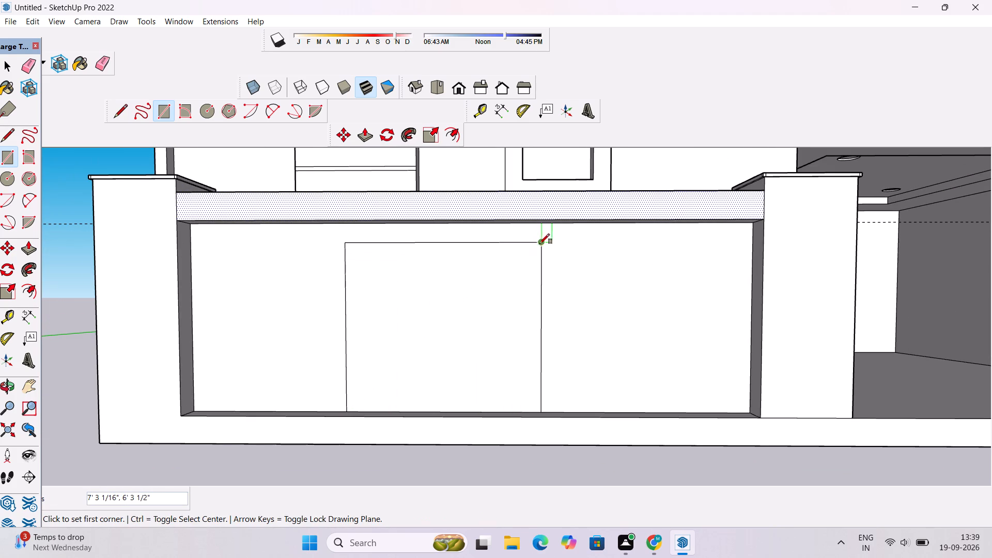
Push/pull the rectangle on the recessed front wall outward about 9 7/8" to form a raised panel.
{"action": "key", "text": "space"}
{"action": "left_click", "coordinate": [489, 283]}
{"action": "key", "text": "p"}
{"action": "left_click", "coordinate": [489, 283]}
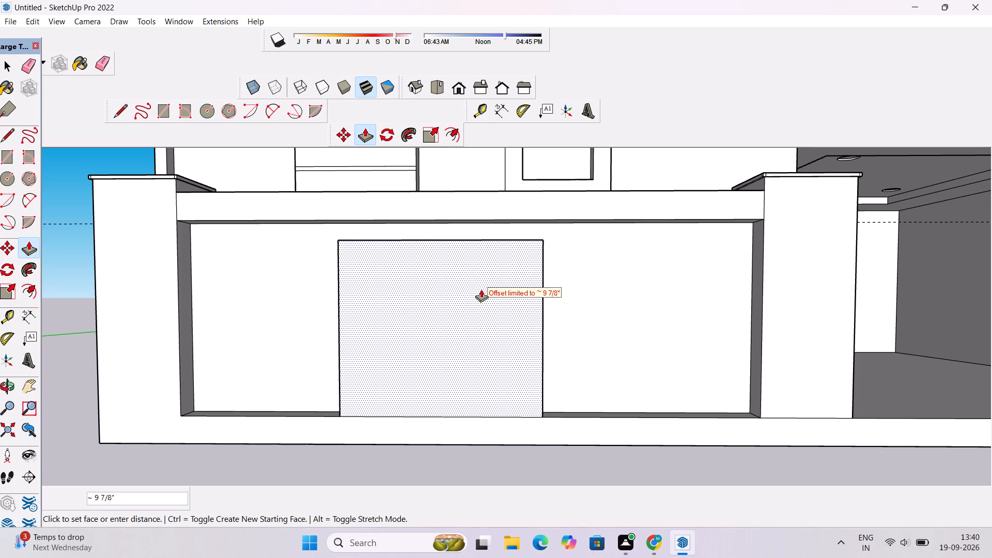
{"action": "left_click", "coordinate": [481, 289]}
Draw a small square on the raised panel's face near its upper left corner.
{"action": "key", "text": "o"}
{"action": "left_click_drag", "start_coordinate": [542, 311], "coordinate": [466, 319]}
{"action": "scroll", "coordinate": [466, 319], "scroll_direction": "down", "scroll_amount": 4}
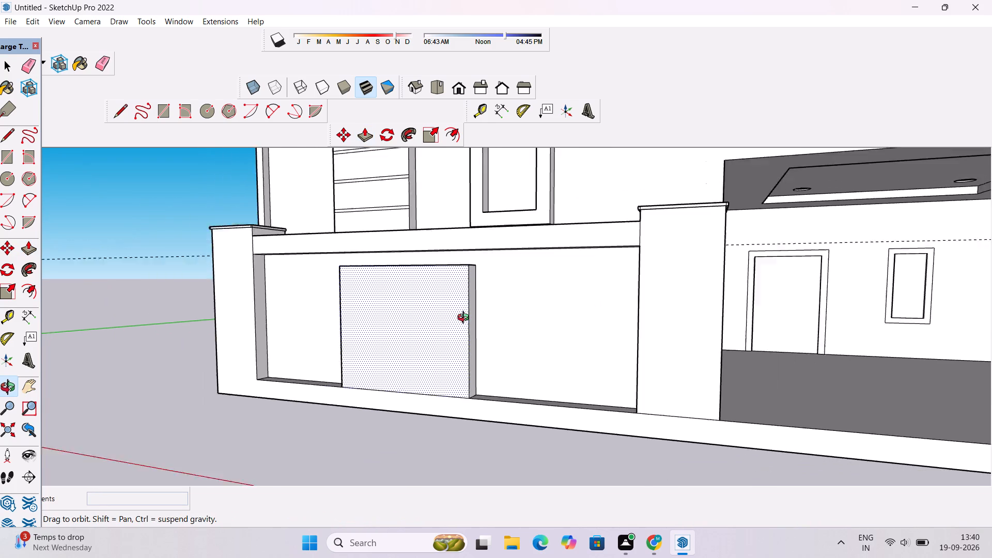
{"action": "scroll", "coordinate": [466, 319], "scroll_direction": "down", "scroll_amount": 2}
{"action": "left_click_drag", "start_coordinate": [394, 335], "coordinate": [464, 327]}
{"action": "left_click_drag", "start_coordinate": [434, 323], "coordinate": [462, 318]}
{"action": "left_click_drag", "start_coordinate": [462, 318], "coordinate": [431, 357]}
{"action": "scroll", "coordinate": [412, 358], "scroll_direction": "up", "scroll_amount": 3}
{"action": "left_click_drag", "start_coordinate": [420, 351], "coordinate": [419, 337], "text": "shift"}
{"action": "scroll", "coordinate": [416, 331], "scroll_direction": "up", "scroll_amount": 2, "text": "shift"}
{"action": "key", "text": "r"}
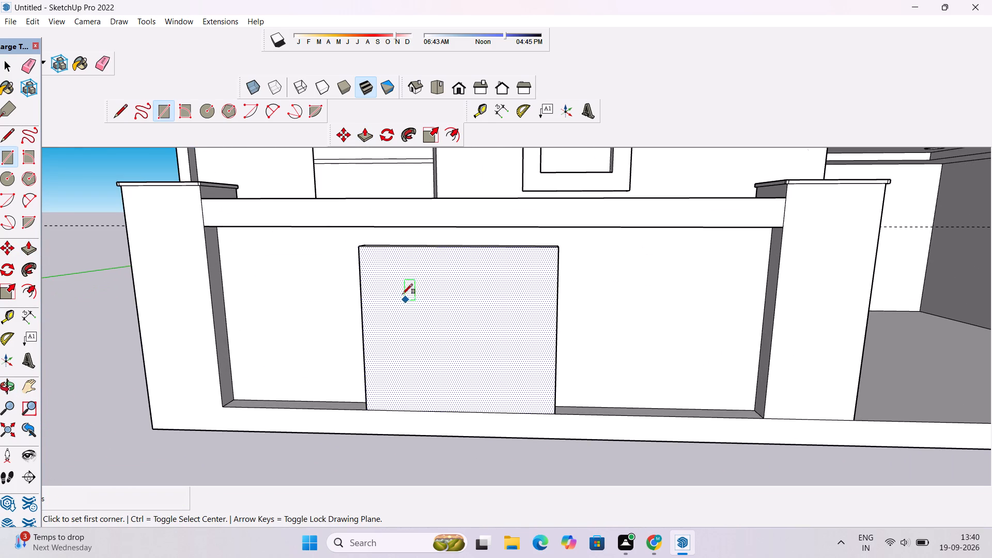
{"action": "left_click", "coordinate": [391, 277]}
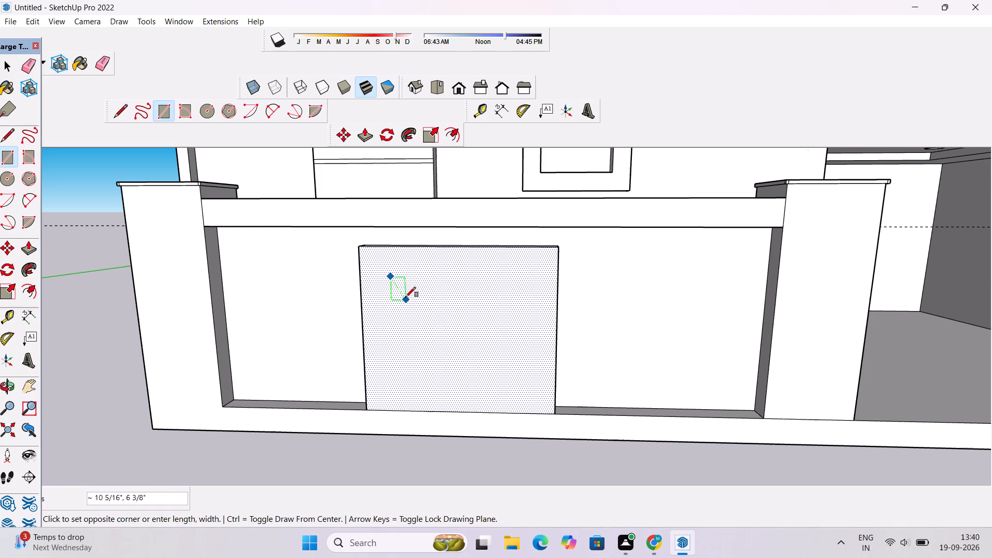
{"action": "left_click", "coordinate": [409, 295]}
{"action": "key", "text": "space"}
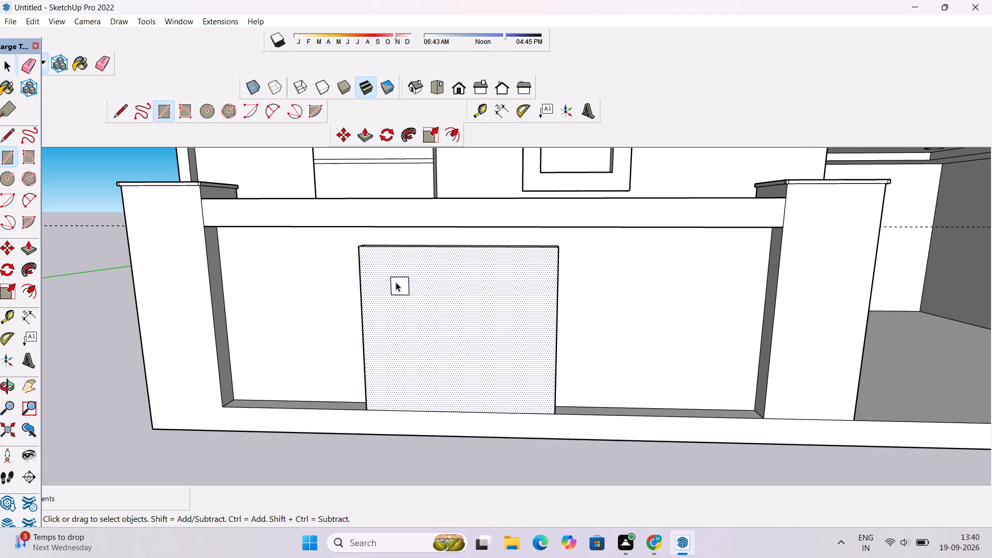
Copy the small square twice sideways across the raised panel to make a level row of three squares.
{"action": "double_click", "coordinate": [396, 282]}
{"action": "key", "text": "m"}
{"action": "left_click", "coordinate": [392, 279]}
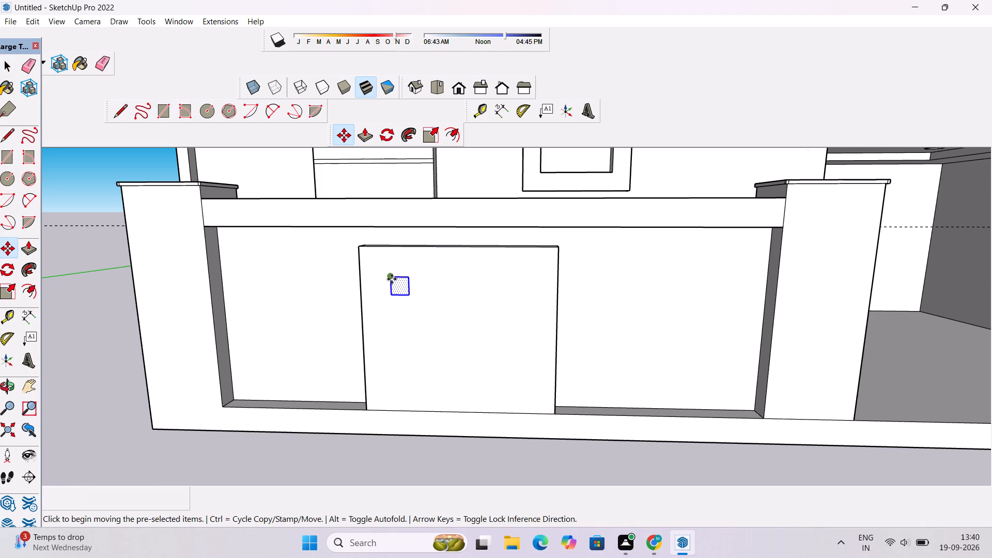
{"action": "left_click", "coordinate": [425, 285]}
{"action": "left_click", "coordinate": [426, 280]}
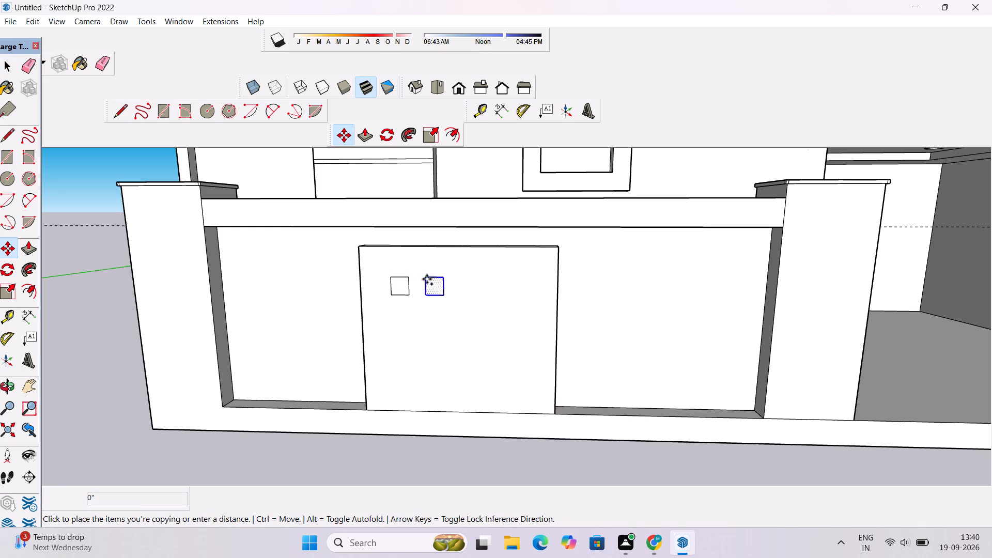
{"action": "left_click", "coordinate": [459, 281]}
{"action": "key", "text": "space"}
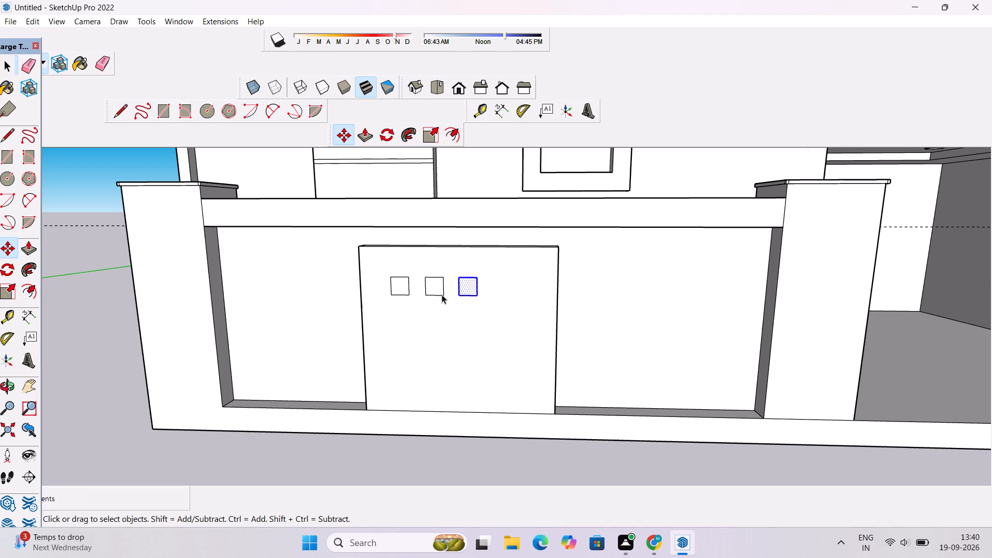
{"action": "left_click", "coordinate": [98, 307]}
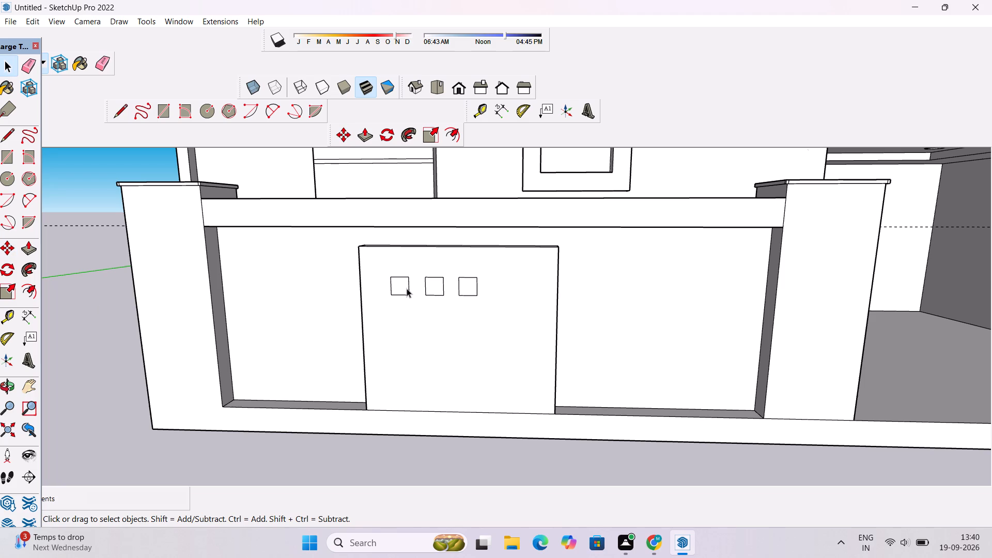
Push/pull each of the three small squares on the raised panel outward 3".
{"action": "left_click", "coordinate": [402, 285]}
{"action": "key", "text": "p"}
{"action": "left_click", "coordinate": [402, 285]}
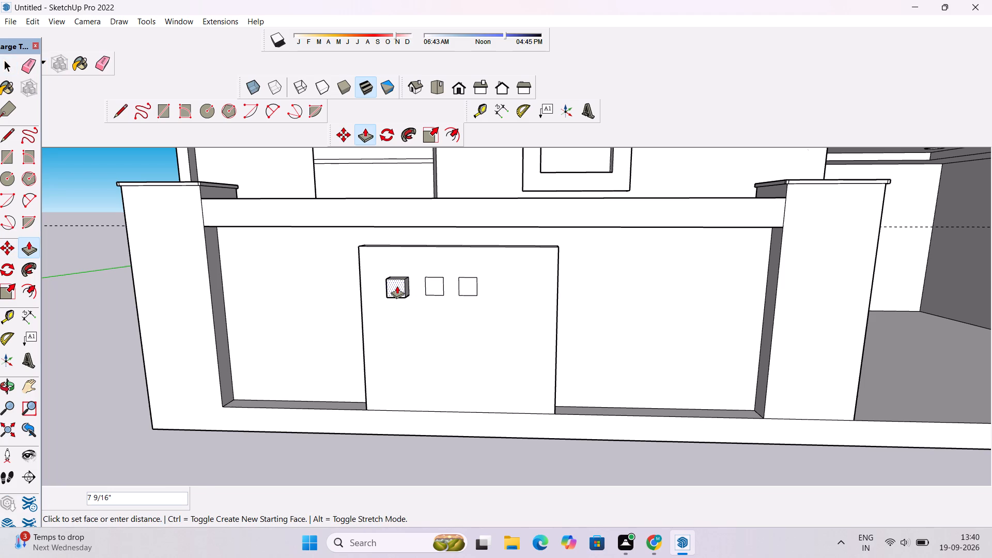
{"action": "type", "text": "3\""}
{"action": "key", "text": "Return"}
{"action": "scroll", "coordinate": [417, 287], "scroll_direction": "up", "scroll_amount": 7}
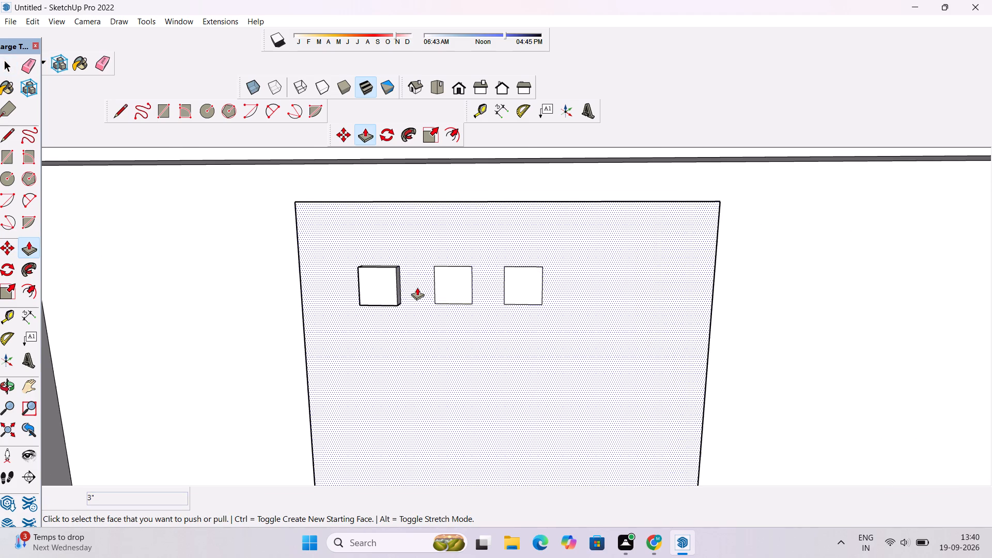
{"action": "left_click", "coordinate": [447, 277]}
{"action": "left_click", "coordinate": [388, 268]}
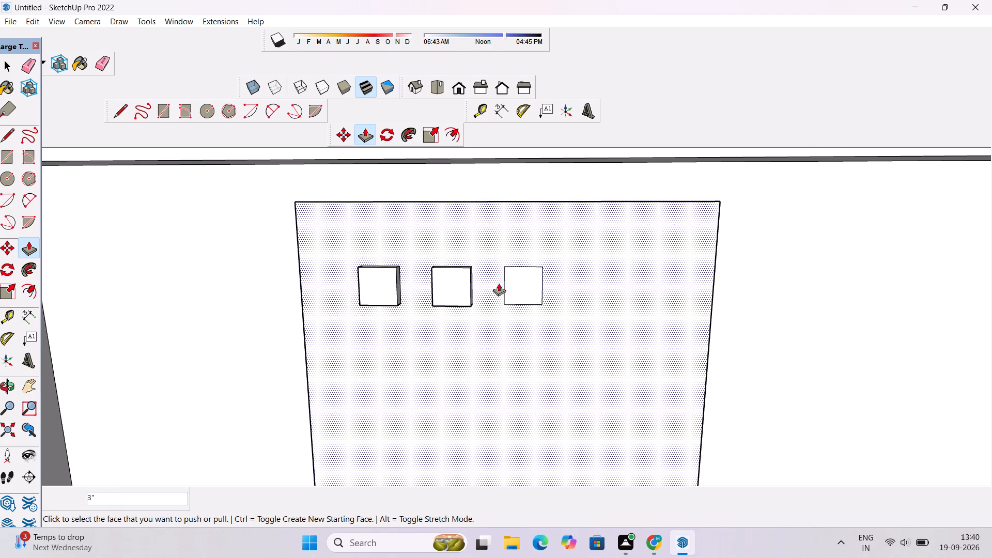
{"action": "left_click", "coordinate": [522, 278]}
{"action": "left_click", "coordinate": [463, 274]}
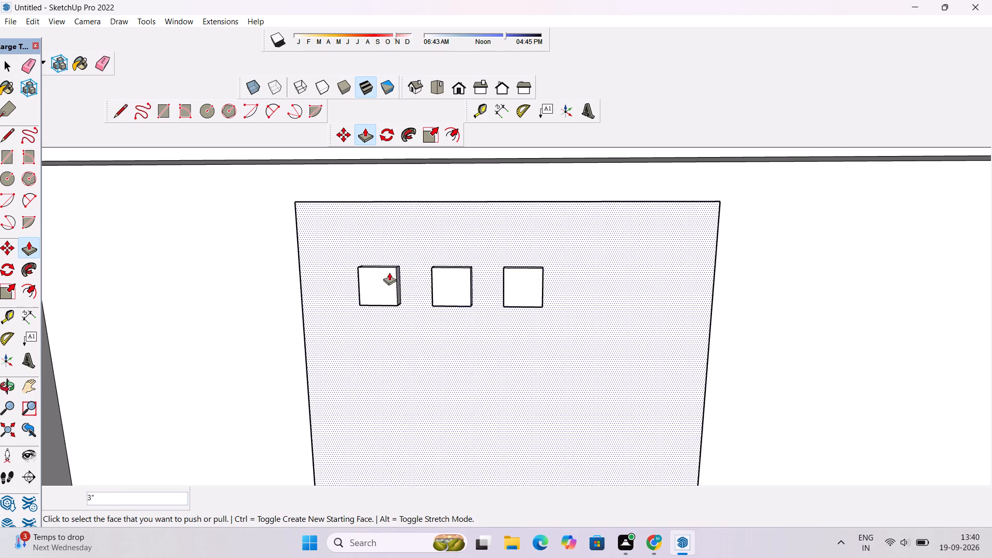
Examine the front wall panel with its three raised squares, the facade and the carport opening from several angles.
{"action": "scroll", "coordinate": [373, 277], "scroll_direction": "down", "scroll_amount": 7}
{"action": "key", "text": "o"}
{"action": "left_click_drag", "start_coordinate": [547, 350], "coordinate": [380, 363]}
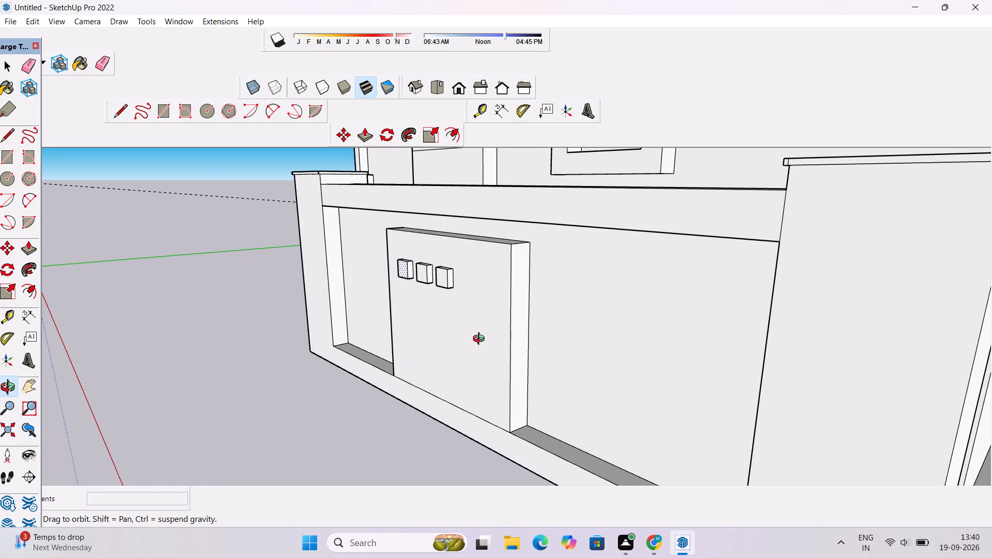
{"action": "scroll", "coordinate": [483, 341], "scroll_direction": "down", "scroll_amount": 6}
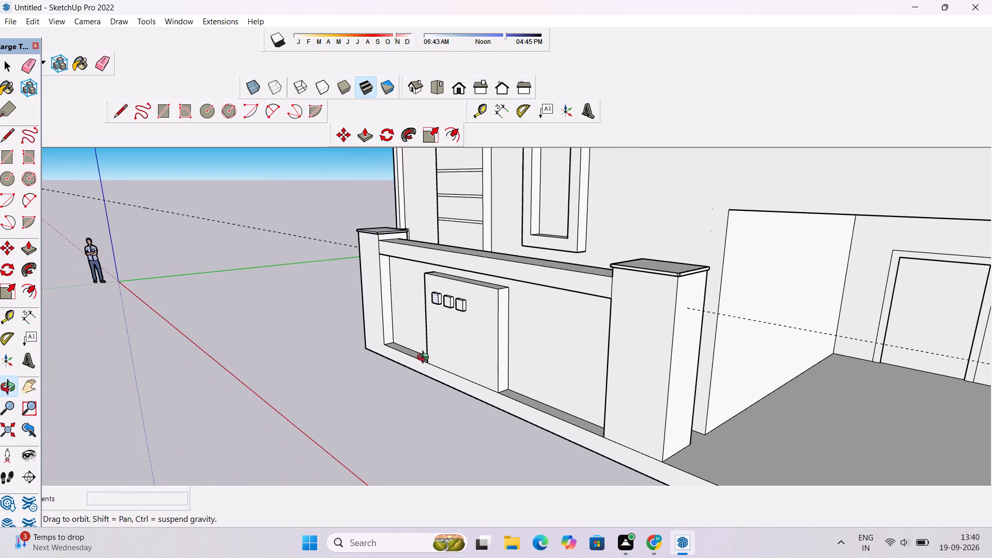
{"action": "scroll", "coordinate": [425, 359], "scroll_direction": "up", "scroll_amount": 3}
{"action": "left_click_drag", "start_coordinate": [407, 365], "coordinate": [574, 350]}
{"action": "scroll", "coordinate": [583, 340], "scroll_direction": "down", "scroll_amount": 5}
{"action": "left_click_drag", "start_coordinate": [583, 324], "coordinate": [495, 333], "text": "shift"}
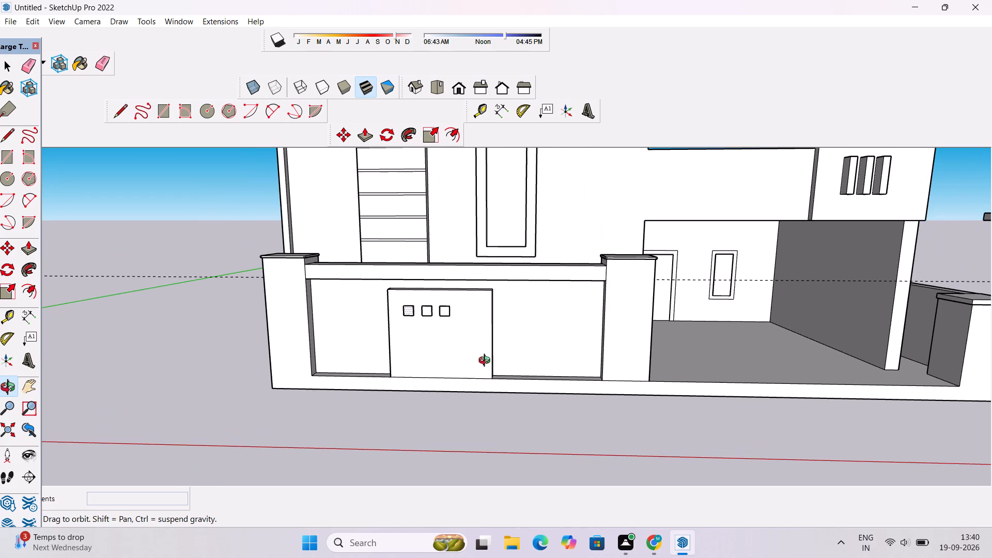
{"action": "scroll", "coordinate": [523, 373], "scroll_direction": "down", "scroll_amount": 3}
{"action": "left_click_drag", "start_coordinate": [618, 330], "coordinate": [545, 334], "text": "shift"}
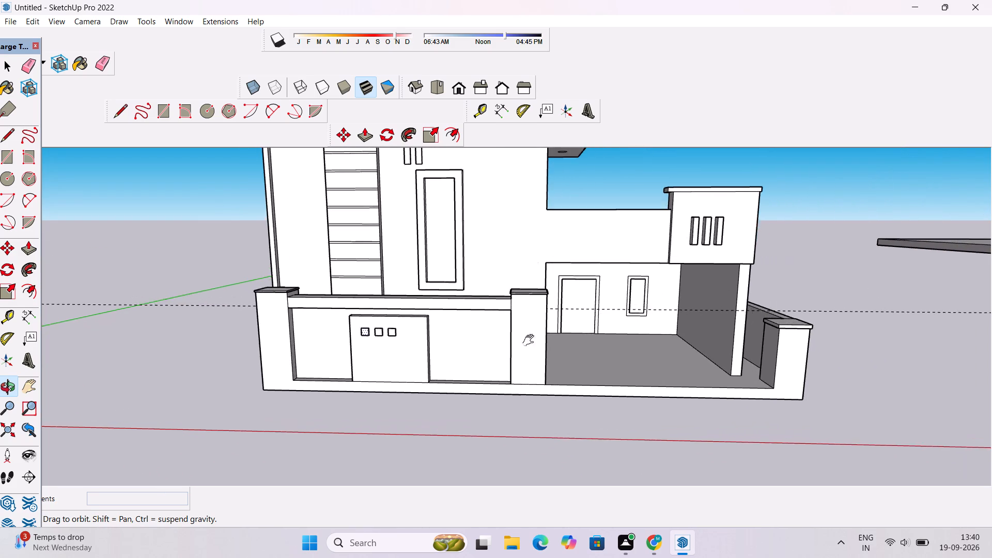
{"action": "scroll", "coordinate": [514, 352], "scroll_direction": "down", "scroll_amount": 3}
{"action": "left_click_drag", "start_coordinate": [503, 375], "coordinate": [504, 346]}
{"action": "scroll", "coordinate": [504, 344], "scroll_direction": "up", "scroll_amount": 3}
{"action": "left_click_drag", "start_coordinate": [505, 343], "coordinate": [413, 343], "text": "shift"}
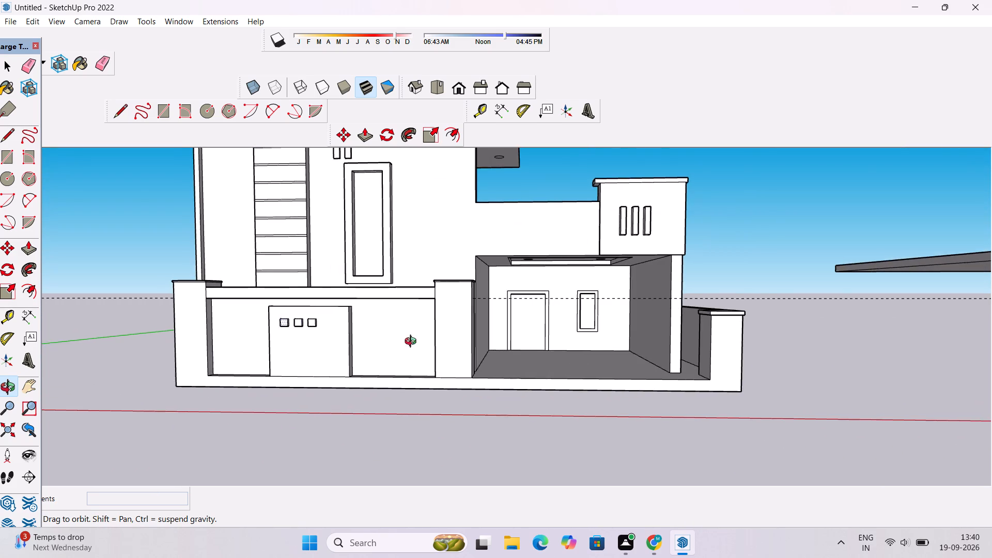
{"action": "scroll", "coordinate": [413, 343], "scroll_direction": "down", "scroll_amount": 5}
{"action": "left_click_drag", "start_coordinate": [488, 351], "coordinate": [443, 364], "text": "shift"}
{"action": "left_click_drag", "start_coordinate": [444, 379], "coordinate": [415, 443]}
{"action": "scroll", "coordinate": [414, 439], "scroll_direction": "up", "scroll_amount": 1}
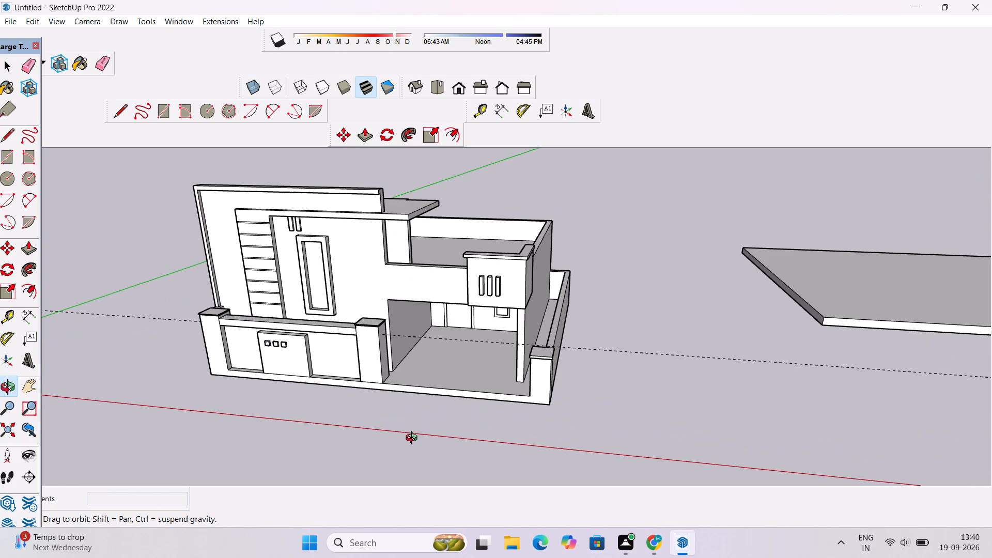
{"action": "left_click_drag", "start_coordinate": [433, 395], "coordinate": [381, 399]}
{"action": "scroll", "coordinate": [376, 385], "scroll_direction": "up", "scroll_amount": 4}
{"action": "left_click_drag", "start_coordinate": [469, 351], "coordinate": [424, 366], "text": "shift"}
{"action": "scroll", "coordinate": [412, 375], "scroll_direction": "up", "scroll_amount": 4}
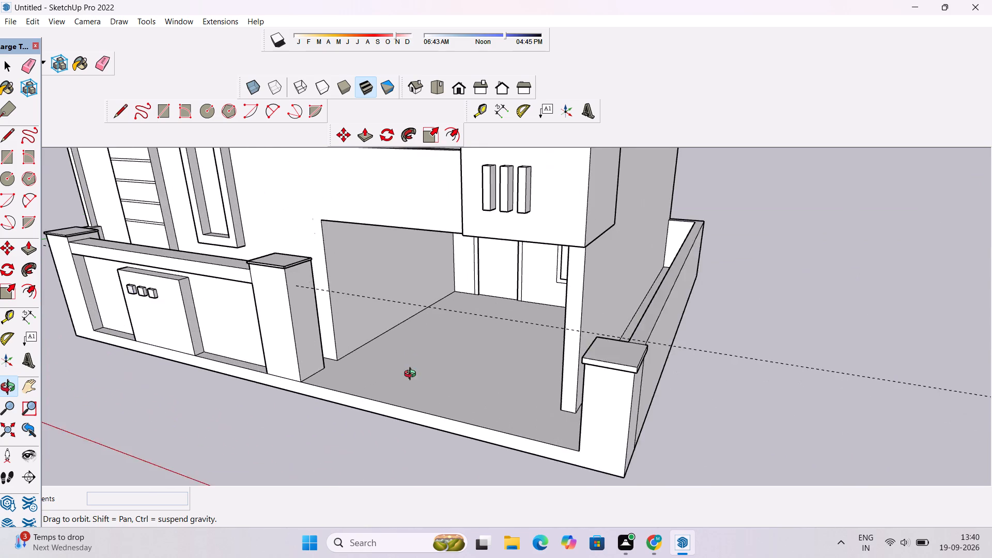
{"action": "left_click_drag", "start_coordinate": [405, 386], "coordinate": [371, 384]}
Erase the long dashed guide running across the front boundary wall and past the corner pillar.
{"action": "scroll", "coordinate": [366, 381], "scroll_direction": "down", "scroll_amount": 3}
{"action": "key", "text": "e"}
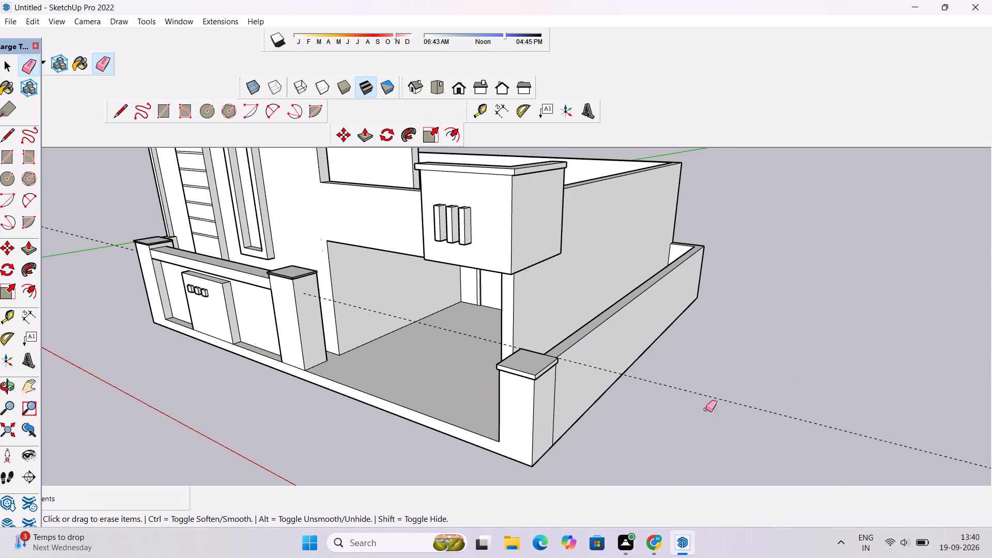
{"action": "left_click_drag", "start_coordinate": [712, 394], "coordinate": [712, 404]}
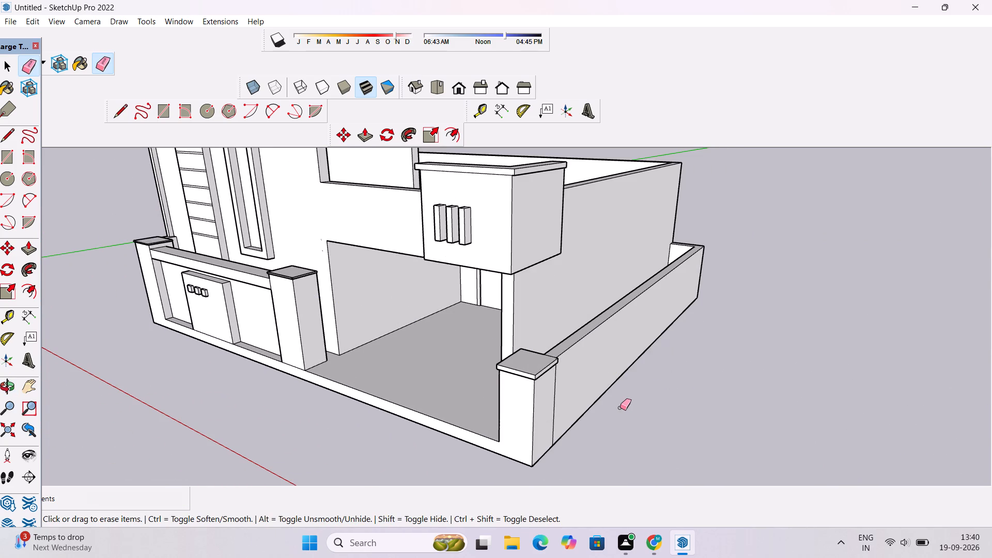
Draw a vertical rectangle about 4 1/2" wide and 7' 11 3/8" tall on the middle pillar's side face towards the carport opening.
{"action": "key", "text": "r"}
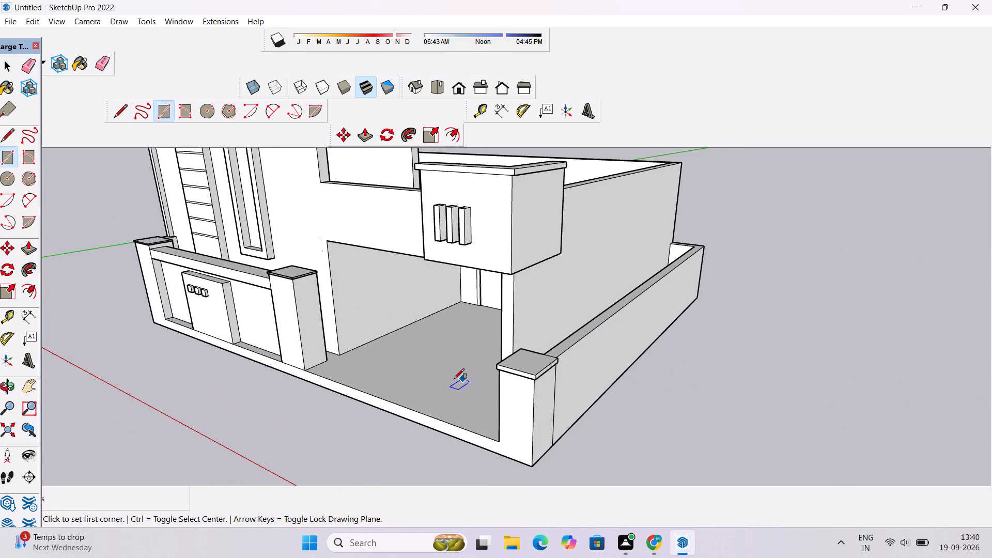
{"action": "scroll", "coordinate": [357, 369], "scroll_direction": "up", "scroll_amount": 3}
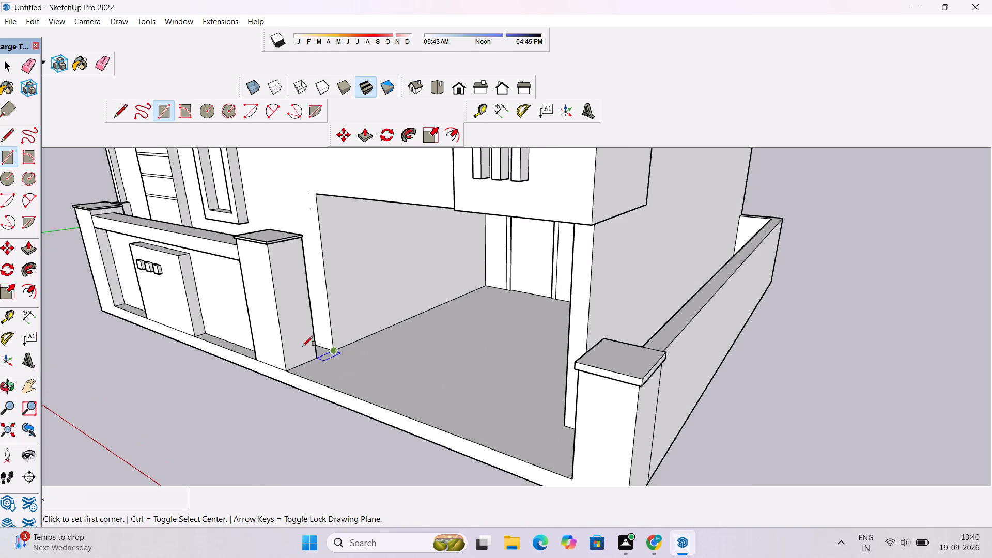
{"action": "scroll", "coordinate": [311, 366], "scroll_direction": "up", "scroll_amount": 9}
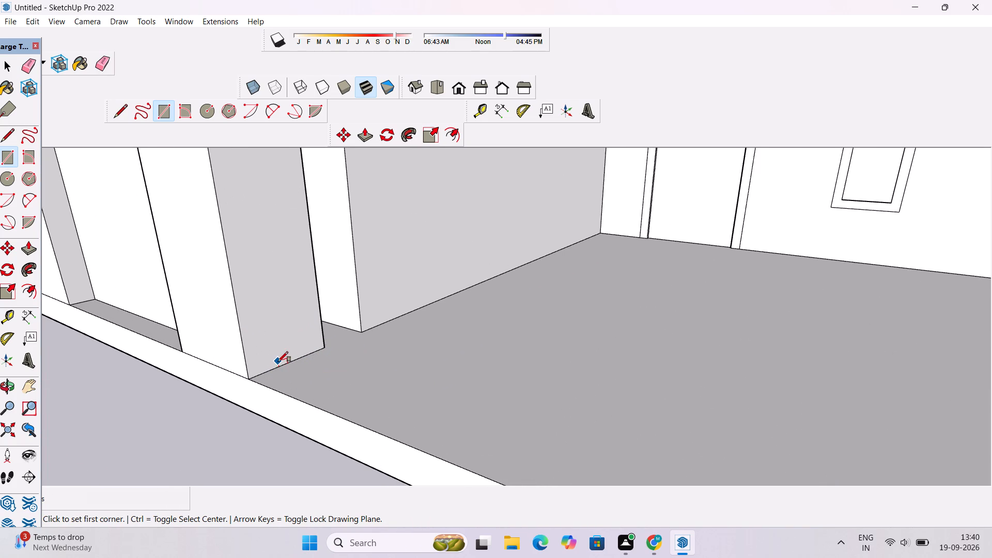
{"action": "left_click", "coordinate": [278, 366]}
{"action": "scroll", "coordinate": [274, 332], "scroll_direction": "down", "scroll_amount": 11}
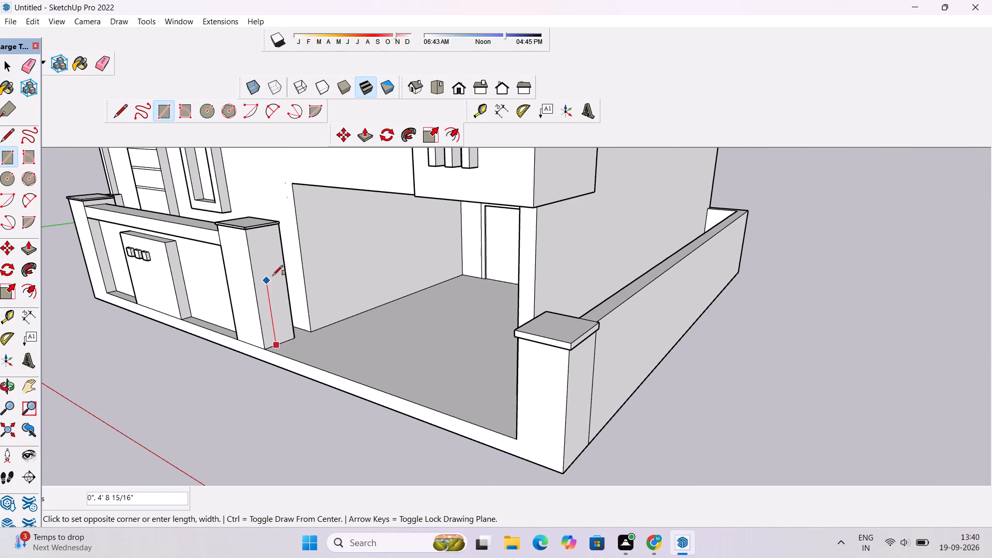
{"action": "scroll", "coordinate": [265, 252], "scroll_direction": "up", "scroll_amount": 4}
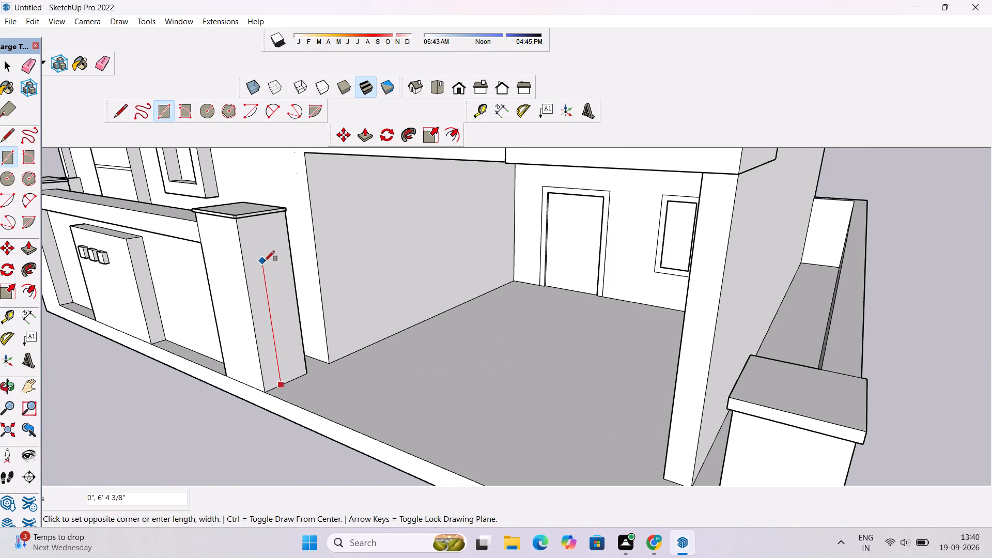
{"action": "scroll", "coordinate": [265, 261], "scroll_direction": "up", "scroll_amount": 3}
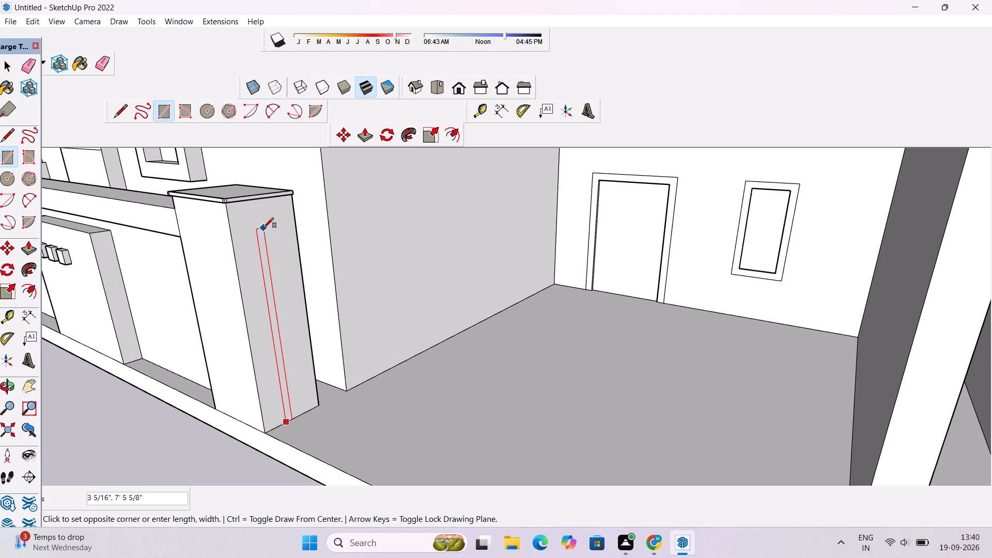
{"action": "left_click", "coordinate": [264, 213]}
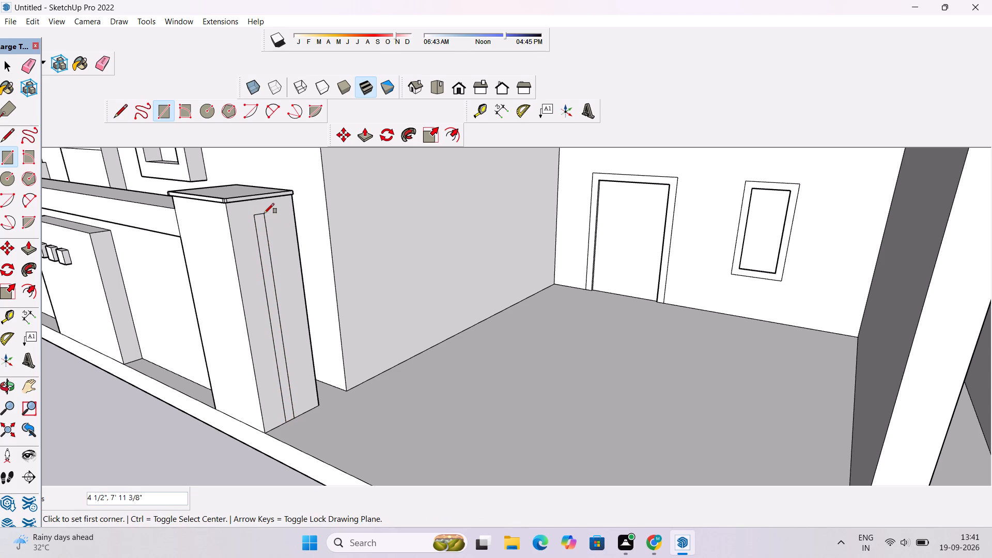
Push/pull the narrow strip about 20' 7" across the carport entrance to meet the corner pillar, forming a gate slab.
{"action": "key", "text": "p"}
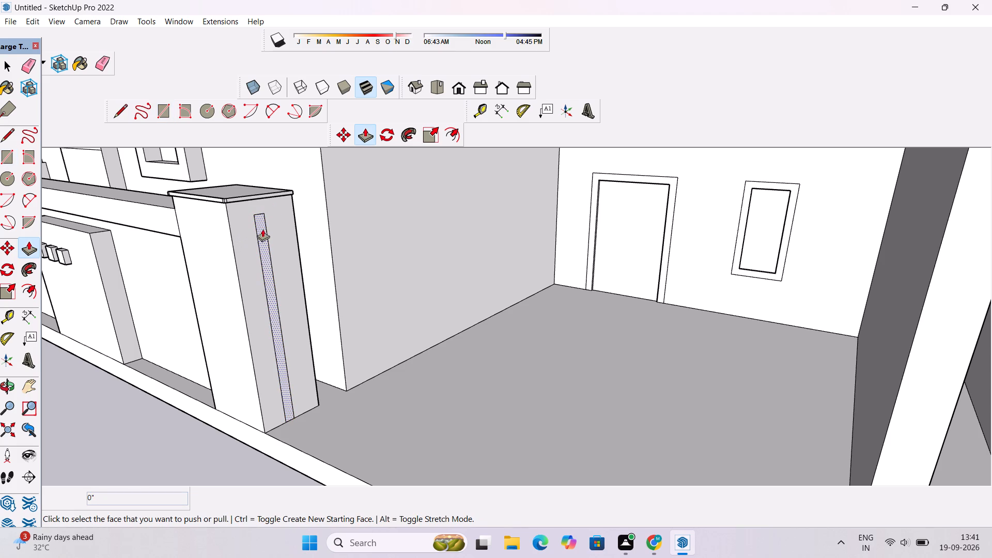
{"action": "left_click", "coordinate": [259, 235]}
{"action": "scroll", "coordinate": [303, 277], "scroll_direction": "down", "scroll_amount": 3}
{"action": "key", "text": "o"}
{"action": "left_click_drag", "start_coordinate": [304, 277], "coordinate": [408, 271]}
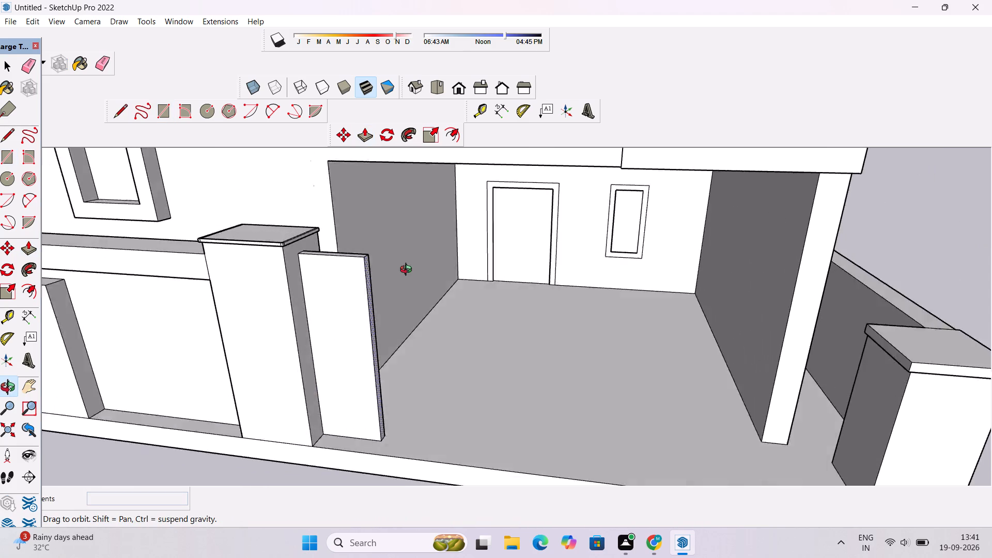
{"action": "left_click_drag", "start_coordinate": [408, 271], "coordinate": [474, 225]}
{"action": "left_click_drag", "start_coordinate": [469, 233], "coordinate": [374, 281], "text": "shift"}
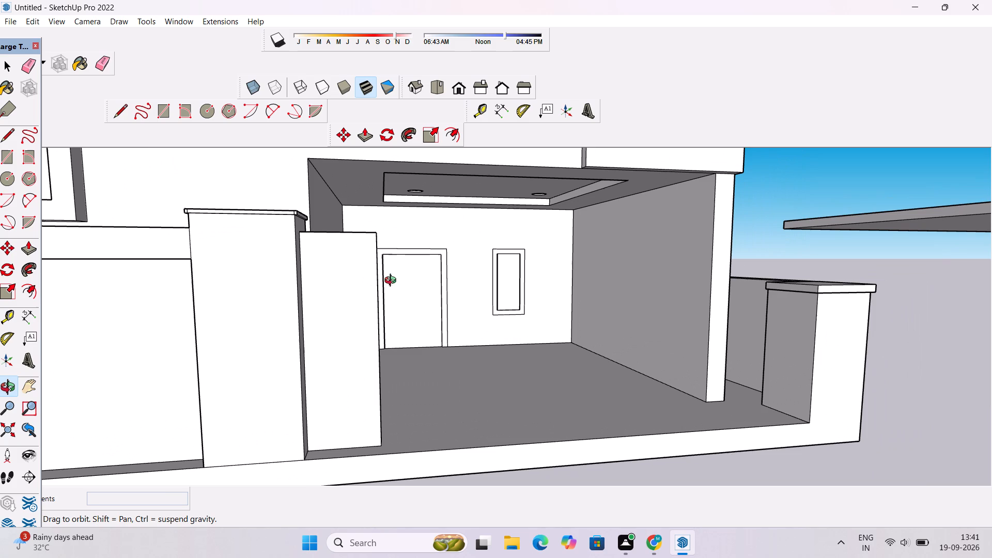
{"action": "key", "text": "p"}
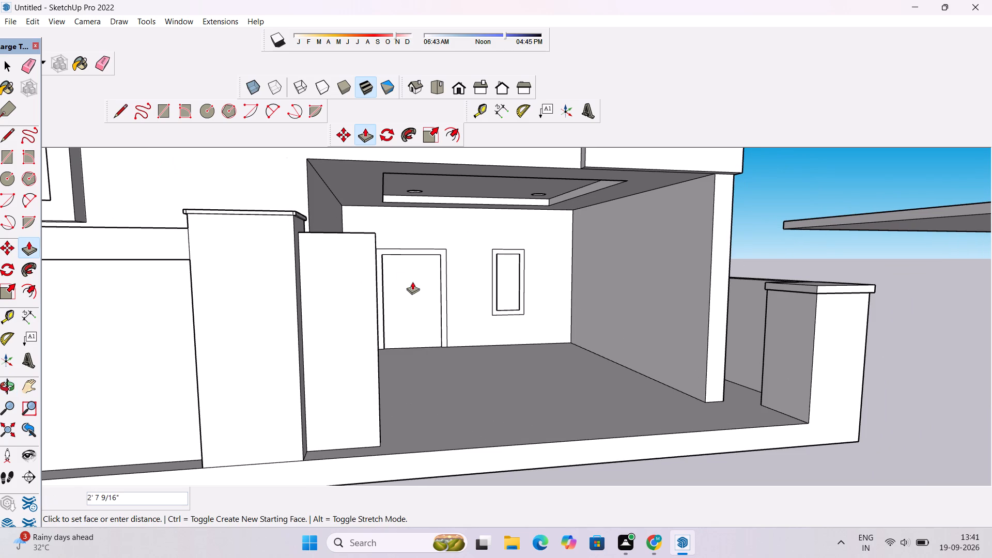
{"action": "scroll", "coordinate": [763, 348], "scroll_direction": "up", "scroll_amount": 3}
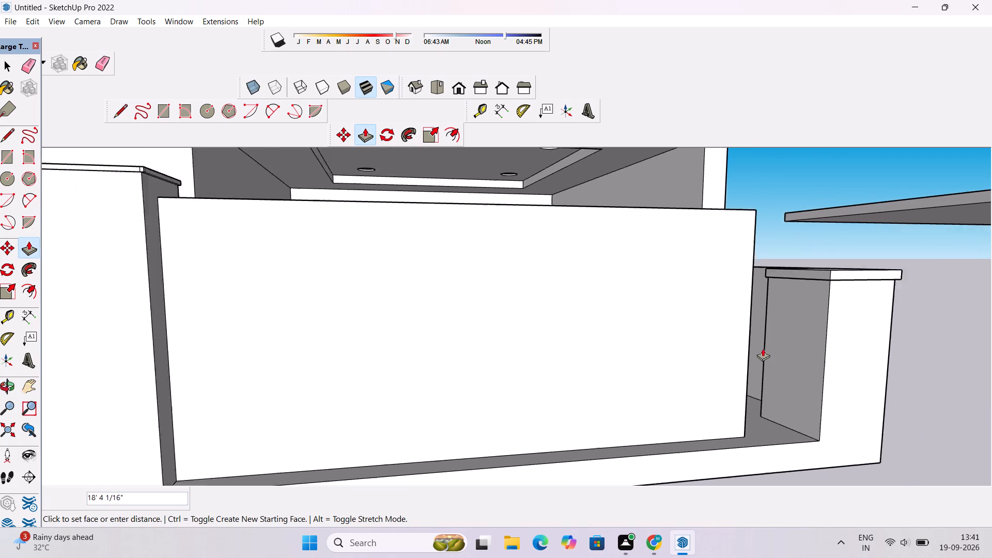
{"action": "scroll", "coordinate": [763, 348], "scroll_direction": "up", "scroll_amount": 1}
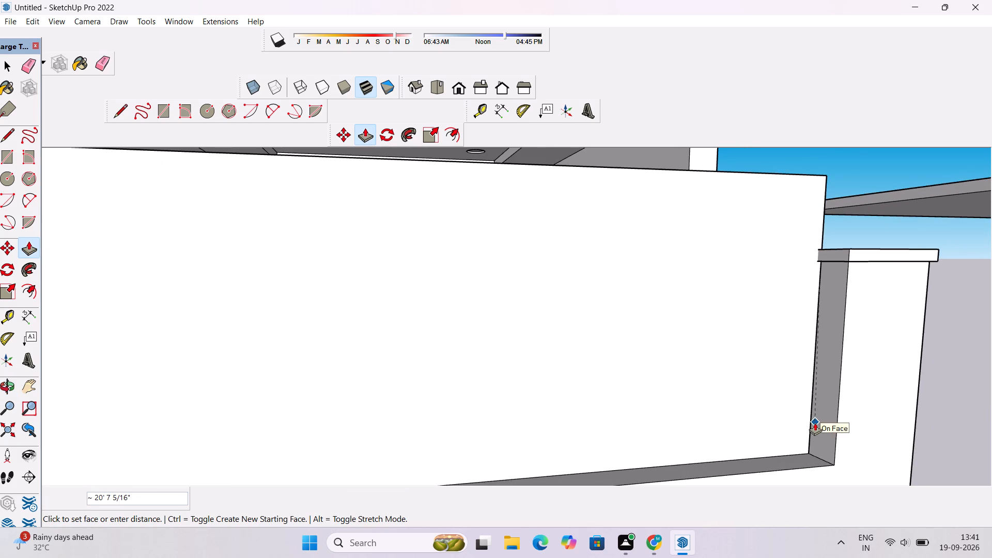
{"action": "left_click", "coordinate": [815, 423]}
Push/pull the top of the corner pillar's cap up about 2' 5/8" to match the top of the gate slab.
{"action": "key", "text": "o"}
{"action": "left_click_drag", "start_coordinate": [851, 406], "coordinate": [758, 397]}
{"action": "scroll", "coordinate": [753, 396], "scroll_direction": "down", "scroll_amount": 5}
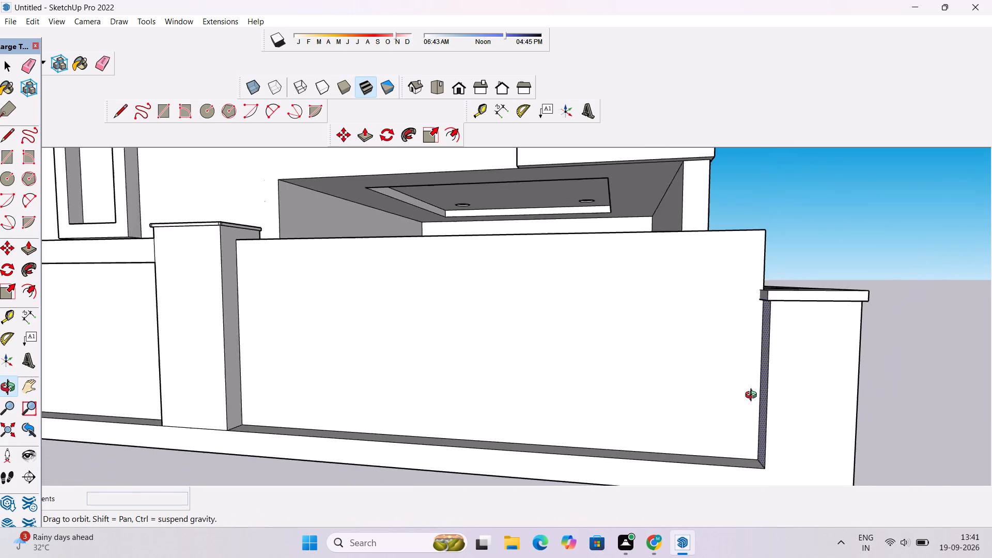
{"action": "left_click_drag", "start_coordinate": [729, 407], "coordinate": [793, 473]}
{"action": "scroll", "coordinate": [818, 443], "scroll_direction": "up", "scroll_amount": 2}
{"action": "left_click_drag", "start_coordinate": [787, 382], "coordinate": [635, 392], "text": "shift"}
{"action": "scroll", "coordinate": [625, 393], "scroll_direction": "up", "scroll_amount": 5}
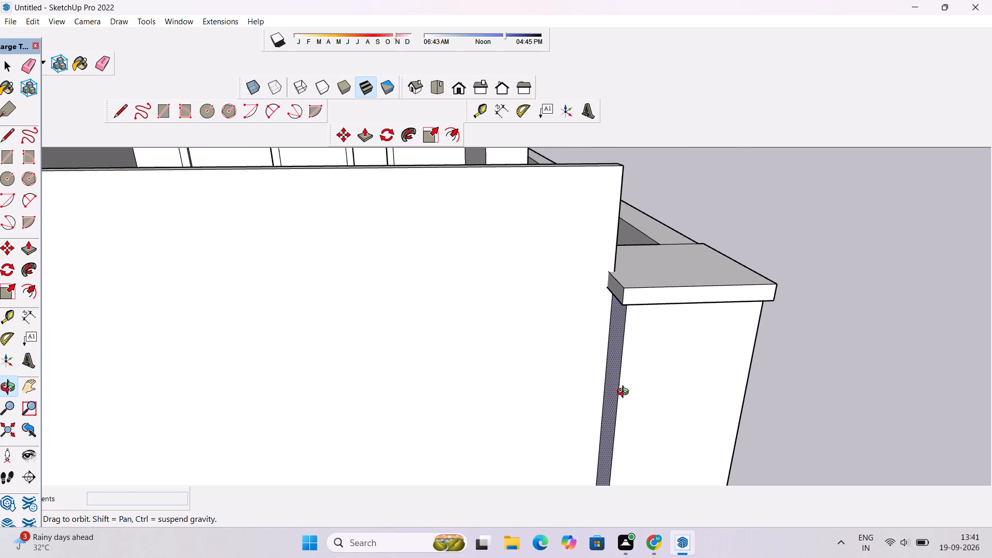
{"action": "left_click_drag", "start_coordinate": [628, 381], "coordinate": [592, 410], "text": "shift"}
{"action": "scroll", "coordinate": [586, 404], "scroll_direction": "up", "scroll_amount": 2, "text": "shift"}
{"action": "left_click_drag", "start_coordinate": [633, 350], "coordinate": [530, 372], "text": "shift"}
{"action": "scroll", "coordinate": [524, 372], "scroll_direction": "down", "scroll_amount": 4}
{"action": "left_click_drag", "start_coordinate": [526, 369], "coordinate": [505, 398], "text": "shift"}
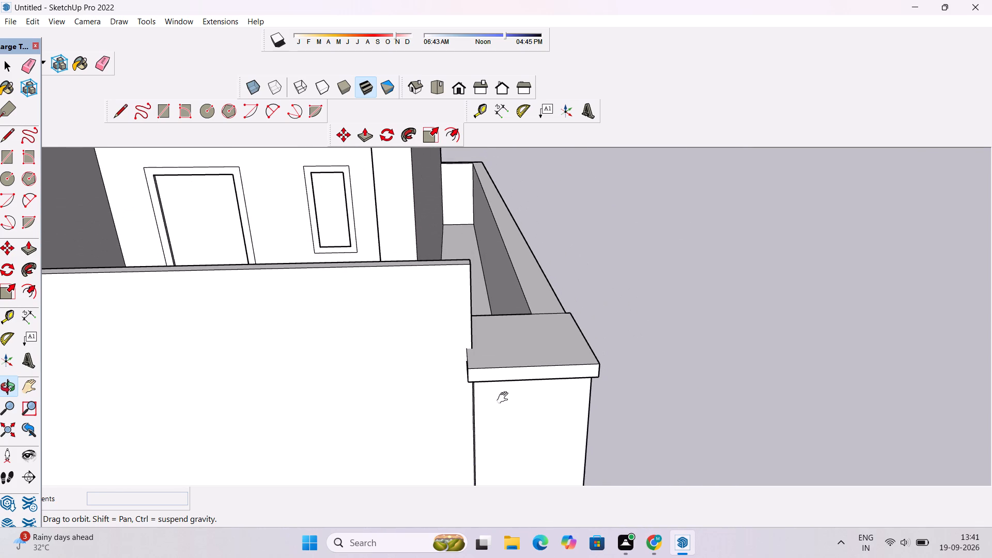
{"action": "key", "text": "p"}
{"action": "left_click", "coordinate": [534, 350]}
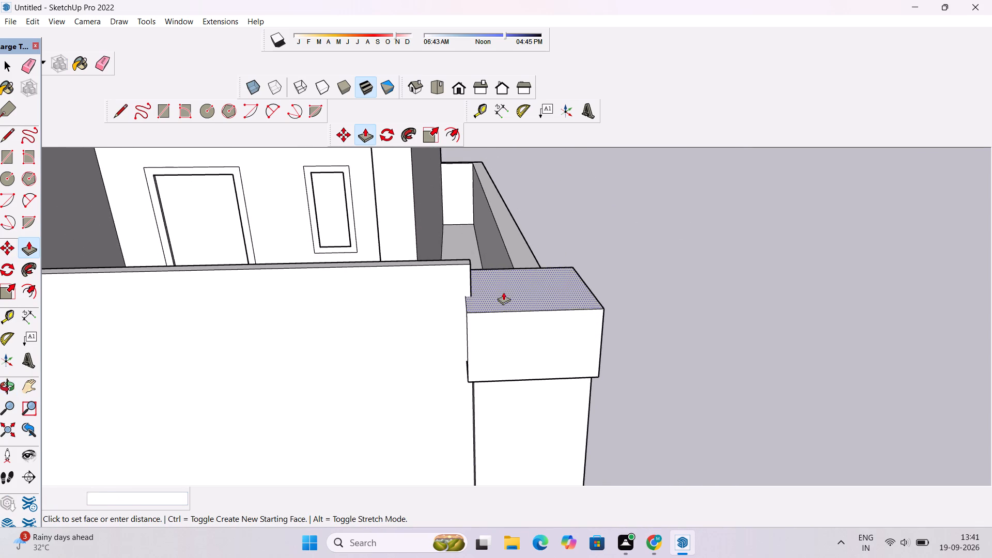
{"action": "left_click", "coordinate": [475, 265]}
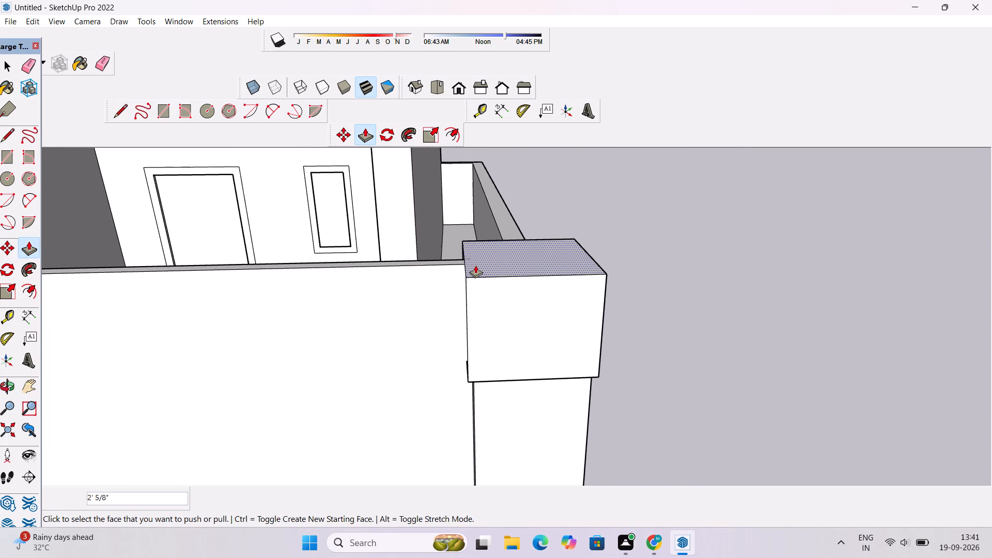
Examine the raised corner pillar, the gate slab and the front boundary wall from several angles.
{"action": "key", "text": "o"}
{"action": "left_click_drag", "start_coordinate": [470, 367], "coordinate": [461, 328]}
{"action": "scroll", "coordinate": [457, 299], "scroll_direction": "down", "scroll_amount": 12}
{"action": "left_click_drag", "start_coordinate": [543, 313], "coordinate": [531, 317]}
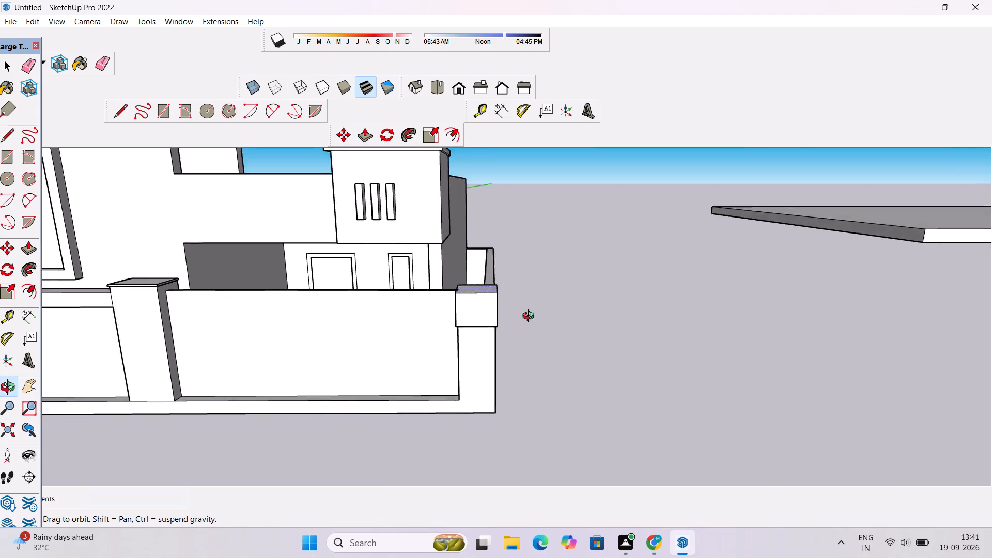
{"action": "left_click_drag", "start_coordinate": [531, 317], "coordinate": [514, 237]}
{"action": "scroll", "coordinate": [467, 270], "scroll_direction": "up", "scroll_amount": 9}
{"action": "left_click_drag", "start_coordinate": [648, 329], "coordinate": [544, 335]}
{"action": "left_click_drag", "start_coordinate": [354, 337], "coordinate": [395, 276]}
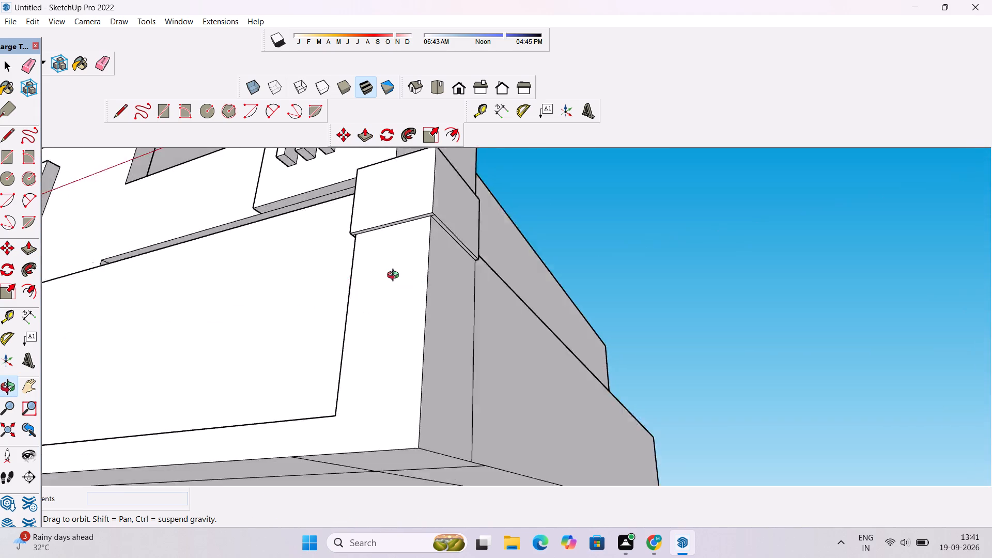
{"action": "left_click_drag", "start_coordinate": [395, 276], "coordinate": [507, 357]}
{"action": "scroll", "coordinate": [507, 357], "scroll_direction": "down", "scroll_amount": 6}
{"action": "left_click_drag", "start_coordinate": [546, 339], "coordinate": [753, 410]}
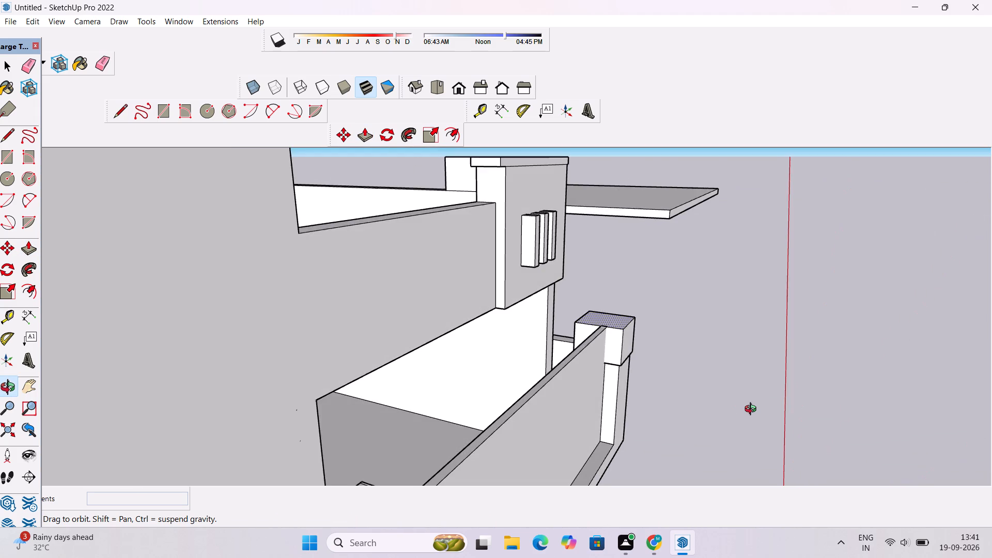
{"action": "left_click_drag", "start_coordinate": [753, 410], "coordinate": [411, 430]}
{"action": "left_click_drag", "start_coordinate": [429, 428], "coordinate": [573, 382]}
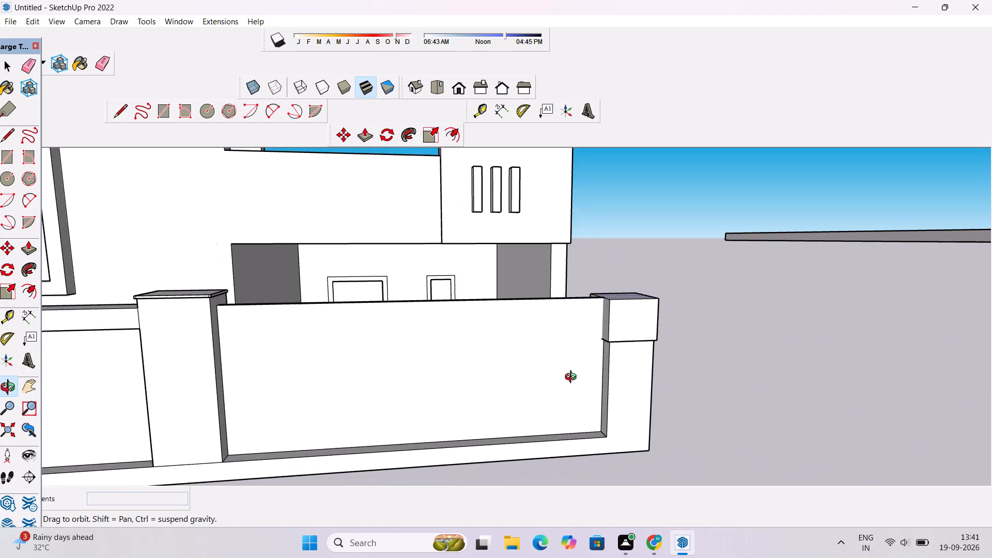
{"action": "scroll", "coordinate": [573, 377], "scroll_direction": "down", "scroll_amount": 5}
{"action": "left_click_drag", "start_coordinate": [590, 357], "coordinate": [533, 357]}
{"action": "left_click_drag", "start_coordinate": [613, 364], "coordinate": [595, 347], "text": "shift"}
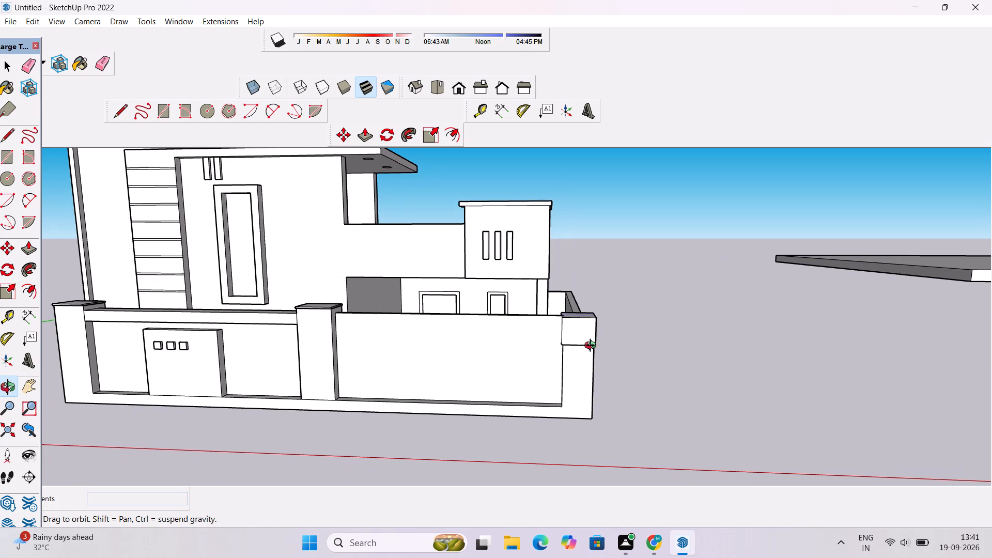
{"action": "left_click_drag", "start_coordinate": [529, 370], "coordinate": [553, 411]}
Draw a full-height vertical strip about 5 13/16" wide and 7' 11 3/8" tall at the middle of the gate slab's front face.
{"action": "scroll", "coordinate": [514, 457], "scroll_direction": "up", "scroll_amount": 2}
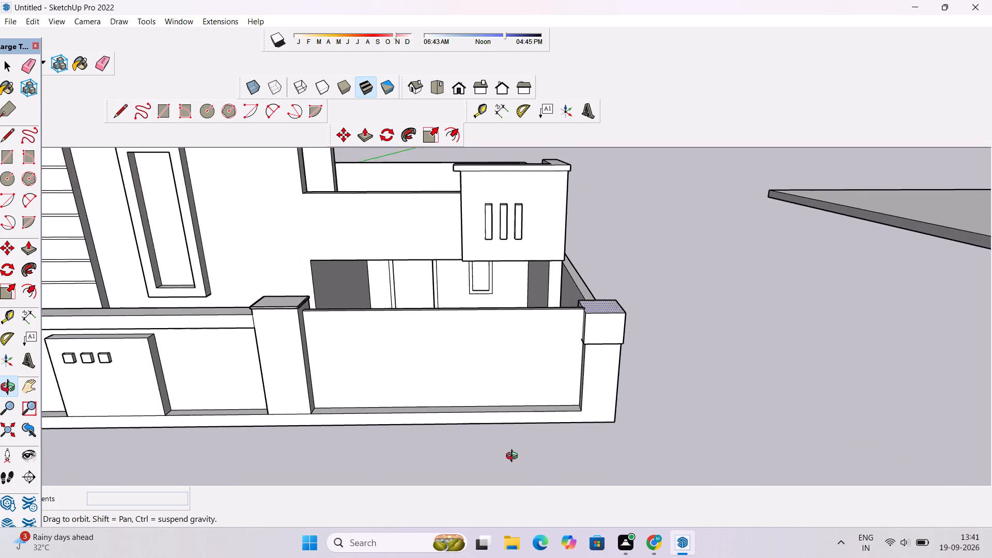
{"action": "scroll", "coordinate": [514, 457], "scroll_direction": "up", "scroll_amount": 1}
{"action": "left_click_drag", "start_coordinate": [468, 434], "coordinate": [467, 383]}
{"action": "left_click_drag", "start_coordinate": [467, 383], "coordinate": [483, 426], "text": "shift"}
{"action": "key", "text": "r"}
{"action": "scroll", "coordinate": [483, 426], "scroll_direction": "up", "scroll_amount": 3}
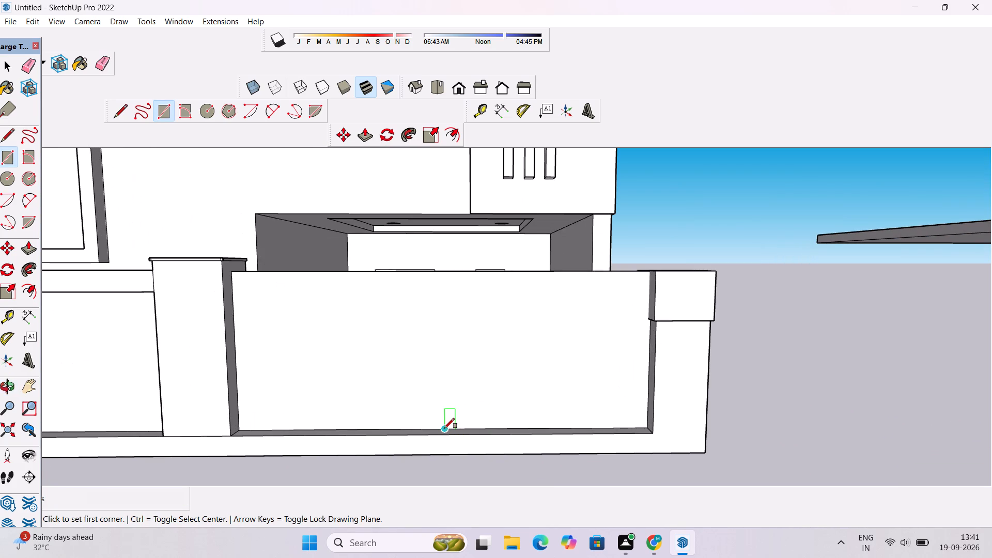
{"action": "left_click", "coordinate": [444, 428]}
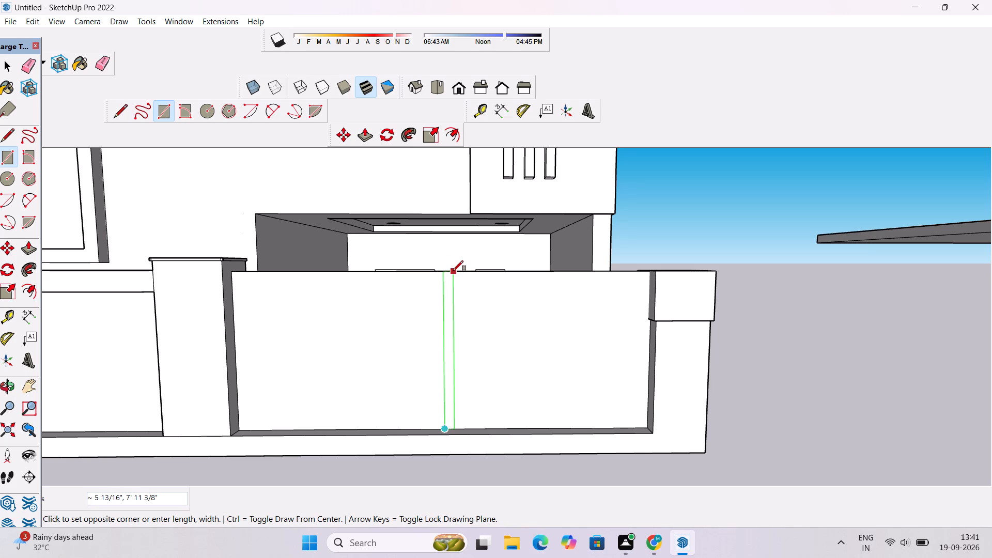
{"action": "left_click", "coordinate": [453, 271]}
{"action": "key", "text": "space"}
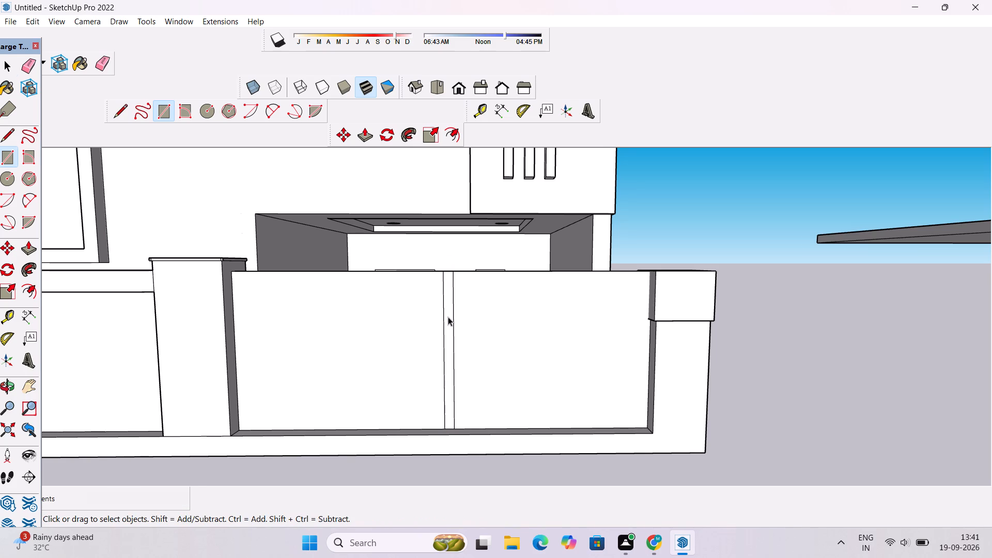
Examine the gate with its centre strip, the front boundary wall and the house facade from several angles.
{"action": "scroll", "coordinate": [448, 317], "scroll_direction": "down", "scroll_amount": 6}
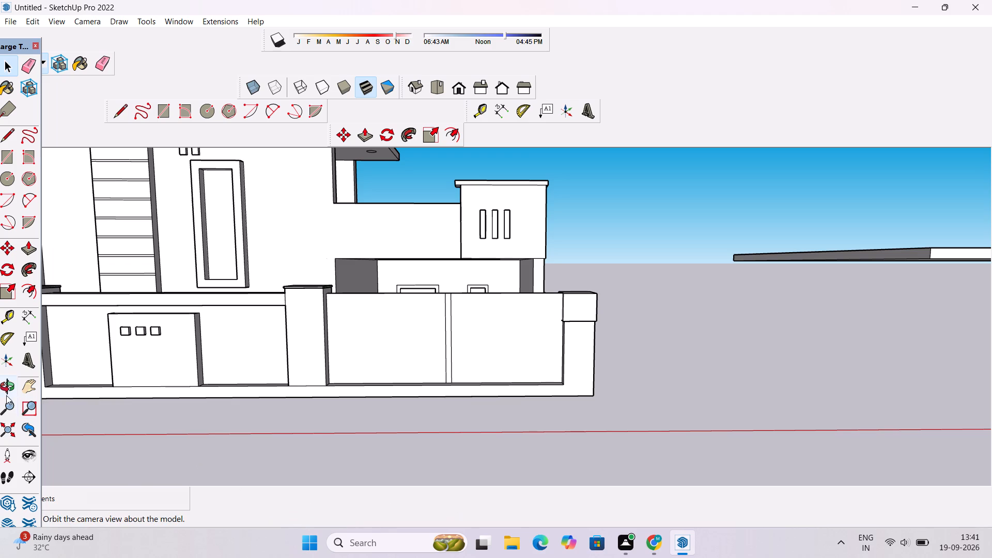
{"action": "left_click", "coordinate": [3, 386]}
{"action": "left_click_drag", "start_coordinate": [431, 364], "coordinate": [362, 372]}
{"action": "scroll", "coordinate": [362, 372], "scroll_direction": "down", "scroll_amount": 6}
{"action": "scroll", "coordinate": [295, 358], "scroll_direction": "up", "scroll_amount": 5}
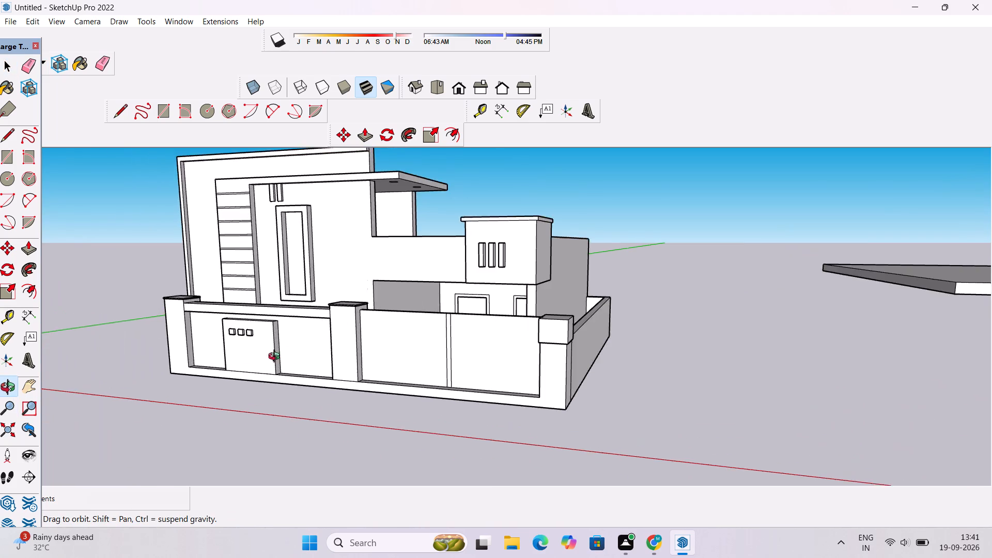
{"action": "left_click_drag", "start_coordinate": [250, 358], "coordinate": [481, 398]}
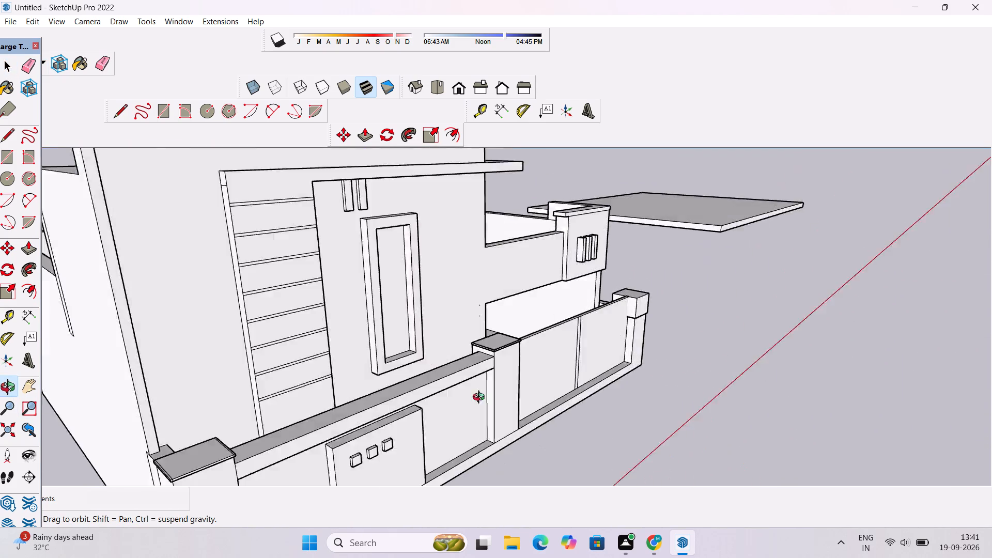
{"action": "left_click_drag", "start_coordinate": [481, 398], "coordinate": [398, 405]}
{"action": "scroll", "coordinate": [396, 405], "scroll_direction": "down", "scroll_amount": 6}
{"action": "left_click_drag", "start_coordinate": [405, 423], "coordinate": [390, 354]}
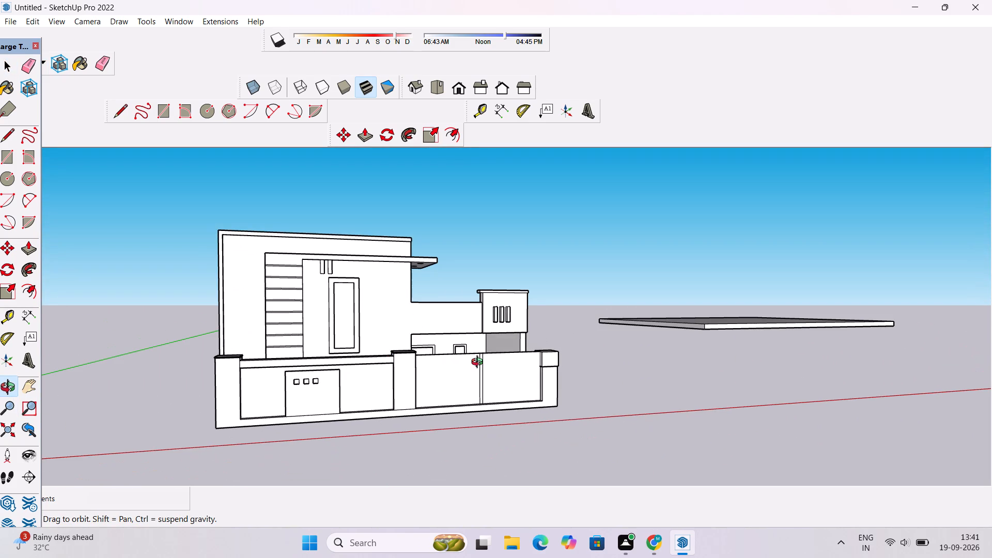
{"action": "scroll", "coordinate": [479, 363], "scroll_direction": "up", "scroll_amount": 5}
{"action": "scroll", "coordinate": [480, 317], "scroll_direction": "up", "scroll_amount": 6}
{"action": "scroll", "coordinate": [480, 317], "scroll_direction": "down", "scroll_amount": 2}
{"action": "left_click_drag", "start_coordinate": [474, 337], "coordinate": [460, 363]}
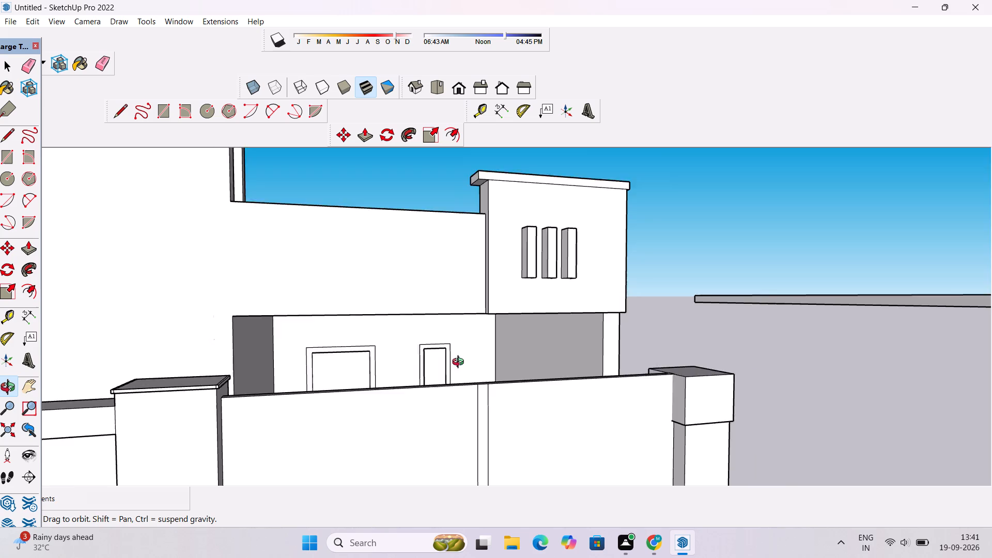
{"action": "left_click_drag", "start_coordinate": [460, 363], "coordinate": [431, 483]}
{"action": "left_click_drag", "start_coordinate": [611, 407], "coordinate": [567, 393]}
{"action": "scroll", "coordinate": [542, 368], "scroll_direction": "down", "scroll_amount": 3}
{"action": "left_click_drag", "start_coordinate": [469, 360], "coordinate": [660, 331], "text": "shift"}
Push the top of the front parapet wall beside the three-fin corner block down about 1' 2 1/16".
{"action": "scroll", "coordinate": [643, 321], "scroll_direction": "up", "scroll_amount": 1}
{"action": "left_click_drag", "start_coordinate": [643, 321], "coordinate": [623, 332], "text": "shift"}
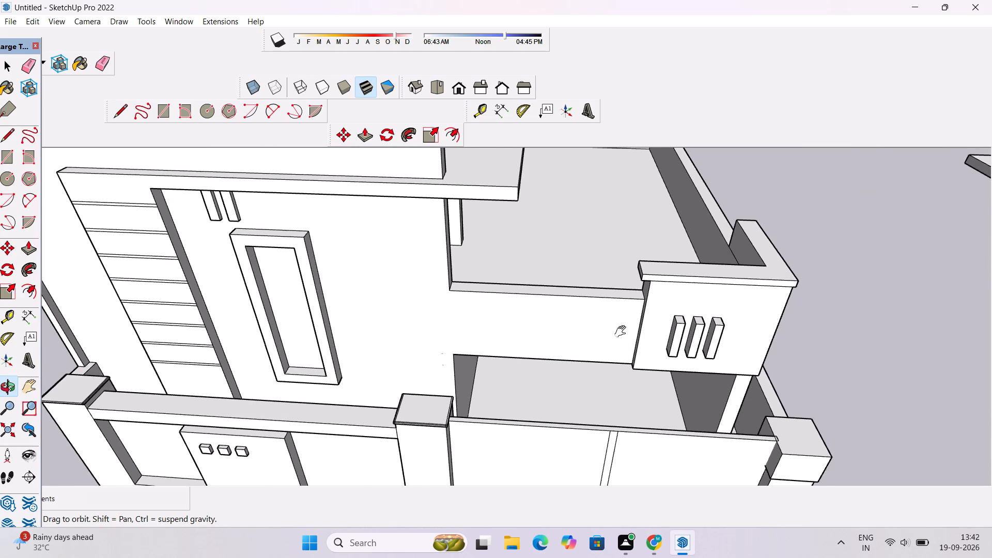
{"action": "left_click_drag", "start_coordinate": [623, 332], "coordinate": [596, 341], "text": "shift"}
{"action": "left_click_drag", "start_coordinate": [531, 341], "coordinate": [411, 343], "text": "shift"}
{"action": "scroll", "coordinate": [409, 343], "scroll_direction": "up", "scroll_amount": 3}
{"action": "left_click_drag", "start_coordinate": [409, 343], "coordinate": [433, 353]}
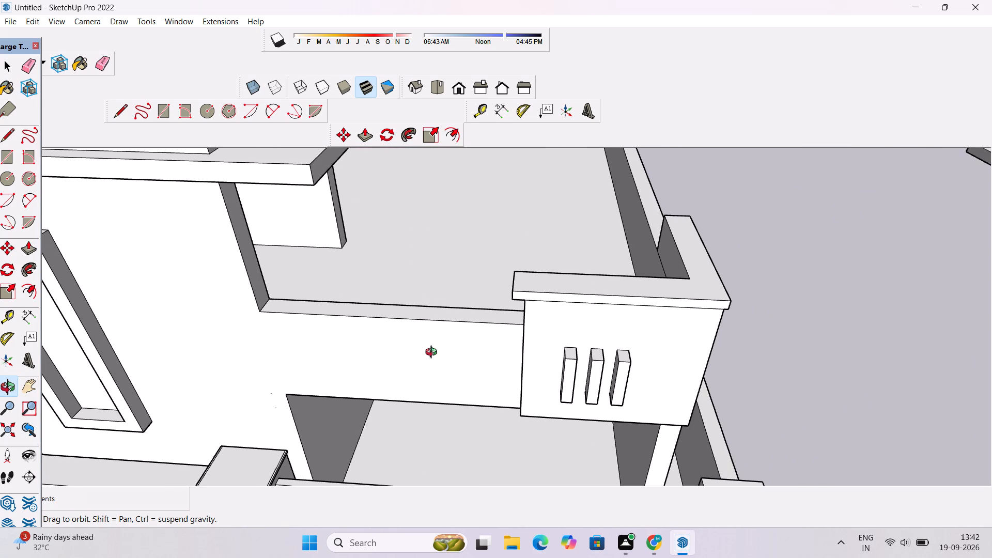
{"action": "scroll", "coordinate": [433, 353], "scroll_direction": "up", "scroll_amount": 1}
{"action": "key", "text": "p"}
{"action": "left_click", "coordinate": [449, 307]}
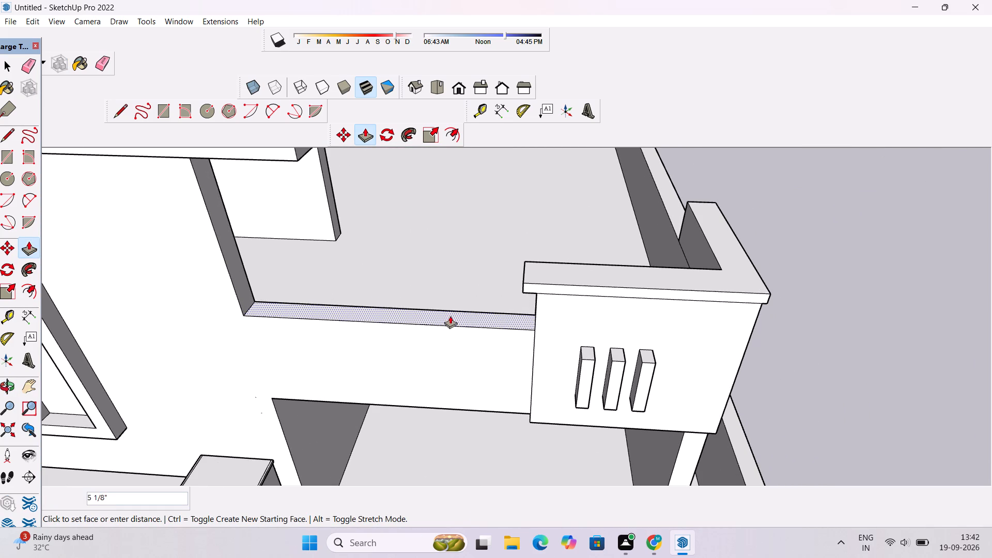
{"action": "left_click", "coordinate": [449, 331]}
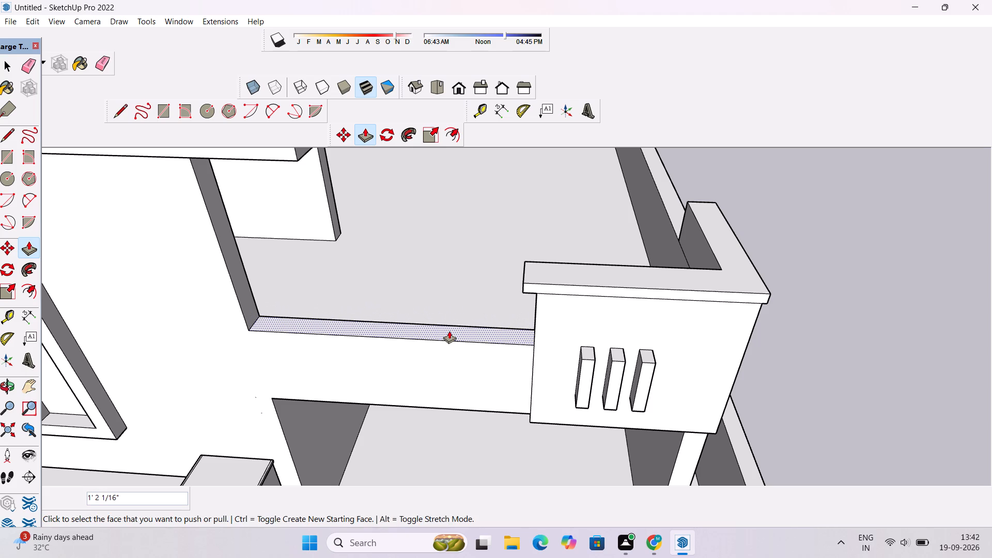
Examine the lowered front parapet and the side face of the corner block from several angles.
{"action": "key", "text": "o"}
{"action": "left_click_drag", "start_coordinate": [451, 359], "coordinate": [557, 277]}
{"action": "left_click_drag", "start_coordinate": [631, 293], "coordinate": [537, 303]}
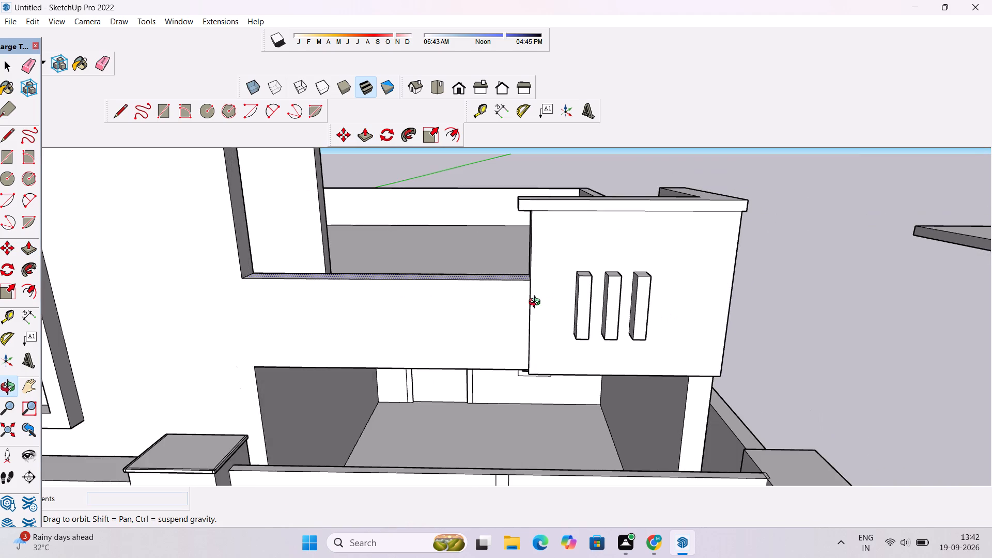
{"action": "left_click_drag", "start_coordinate": [509, 291], "coordinate": [519, 325], "text": "shift"}
{"action": "scroll", "coordinate": [529, 333], "scroll_direction": "up", "scroll_amount": 2}
{"action": "left_click_drag", "start_coordinate": [541, 337], "coordinate": [541, 346]}
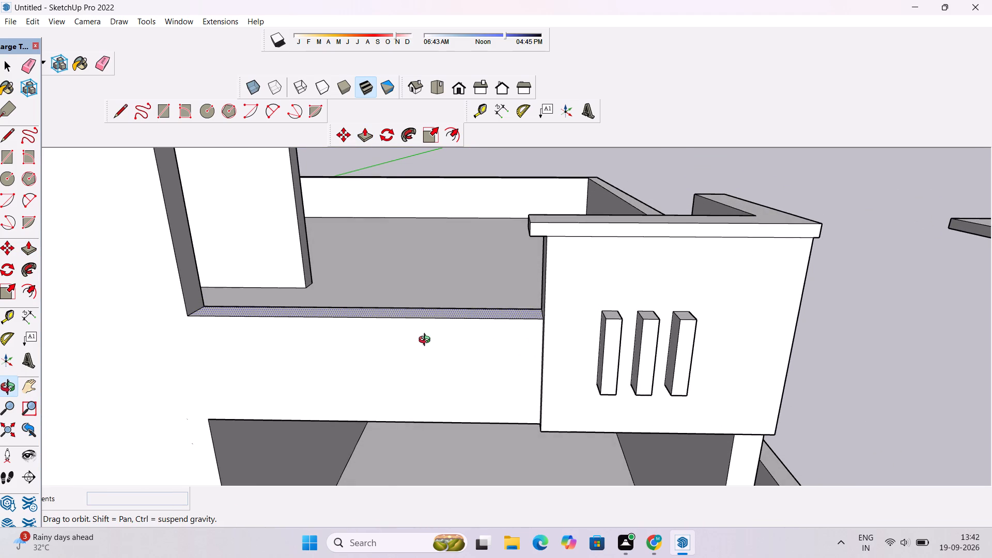
{"action": "left_click_drag", "start_coordinate": [427, 341], "coordinate": [518, 379], "text": "shift"}
{"action": "scroll", "coordinate": [544, 369], "scroll_direction": "down", "scroll_amount": 4}
{"action": "left_click_drag", "start_coordinate": [517, 377], "coordinate": [600, 354]}
{"action": "scroll", "coordinate": [653, 298], "scroll_direction": "up", "scroll_amount": 5}
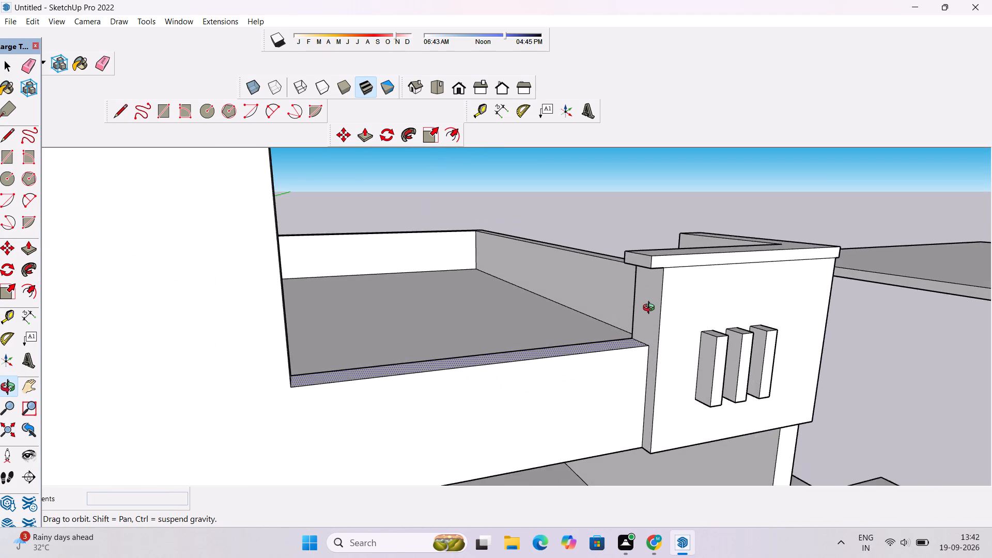
{"action": "scroll", "coordinate": [651, 309], "scroll_direction": "up", "scroll_amount": 3}
{"action": "left_click_drag", "start_coordinate": [658, 353], "coordinate": [705, 352]}
{"action": "left_click_drag", "start_coordinate": [719, 316], "coordinate": [659, 305], "text": "shift"}
{"action": "scroll", "coordinate": [608, 334], "scroll_direction": "up", "scroll_amount": 3, "text": "shift"}
{"action": "left_click_drag", "start_coordinate": [607, 337], "coordinate": [633, 341]}
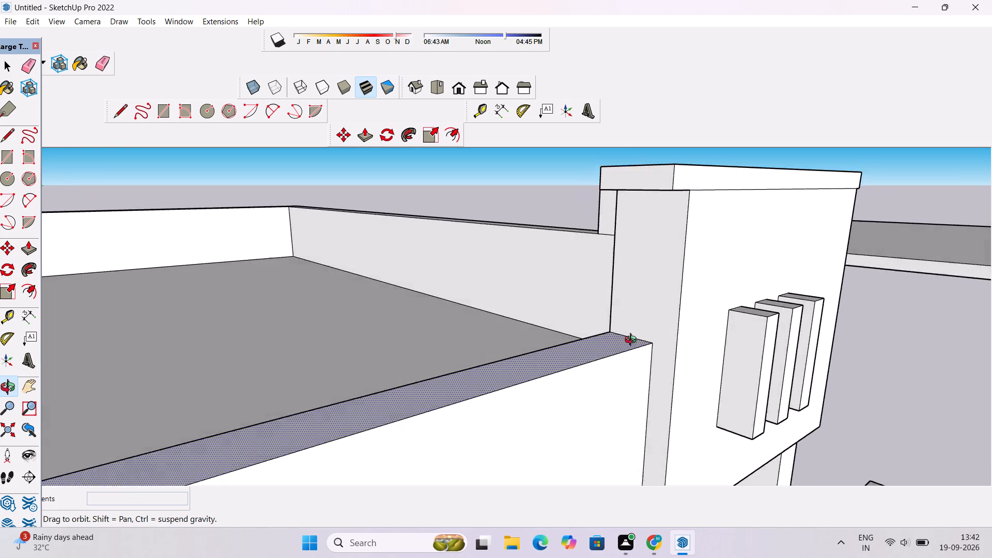
{"action": "left_click_drag", "start_coordinate": [633, 341], "coordinate": [659, 336]}
{"action": "left_click_drag", "start_coordinate": [669, 327], "coordinate": [633, 339], "text": "shift"}
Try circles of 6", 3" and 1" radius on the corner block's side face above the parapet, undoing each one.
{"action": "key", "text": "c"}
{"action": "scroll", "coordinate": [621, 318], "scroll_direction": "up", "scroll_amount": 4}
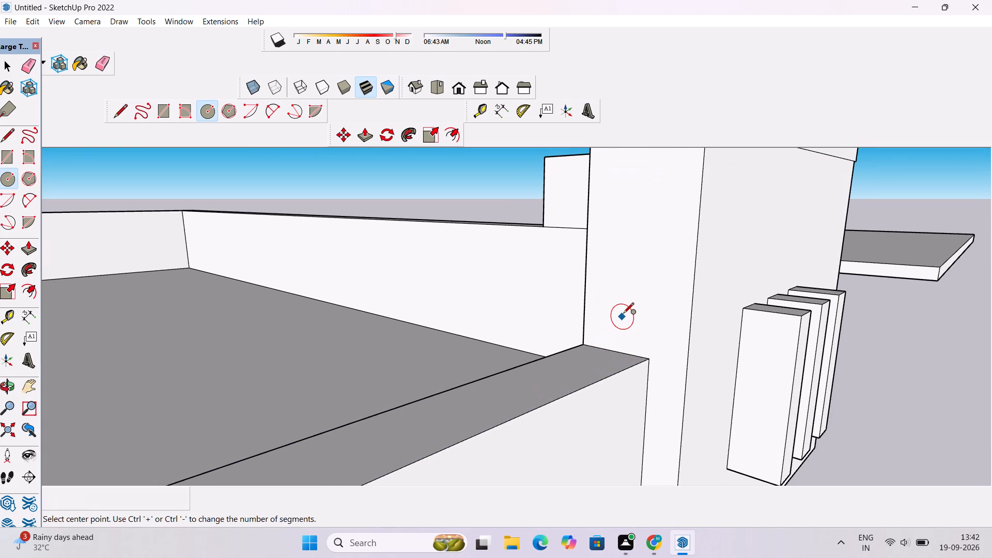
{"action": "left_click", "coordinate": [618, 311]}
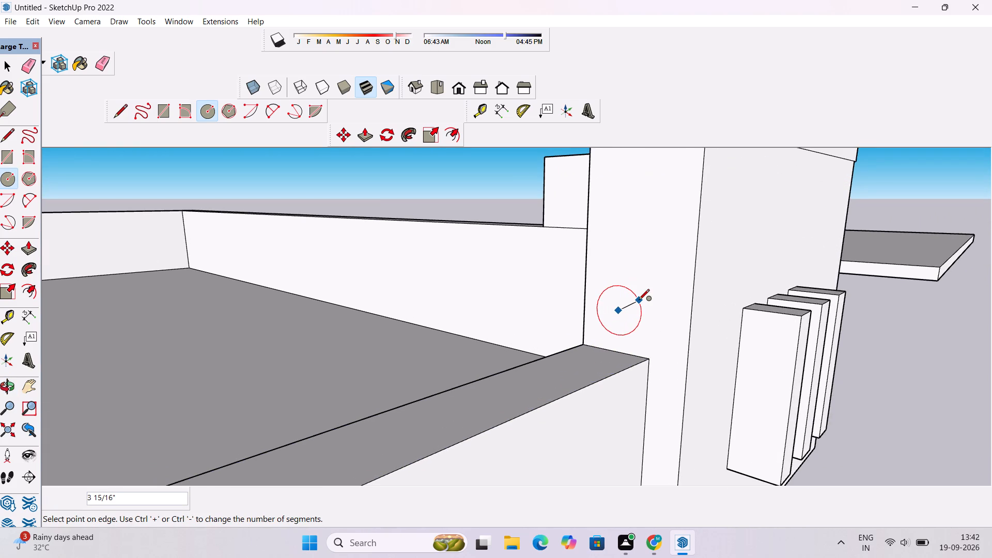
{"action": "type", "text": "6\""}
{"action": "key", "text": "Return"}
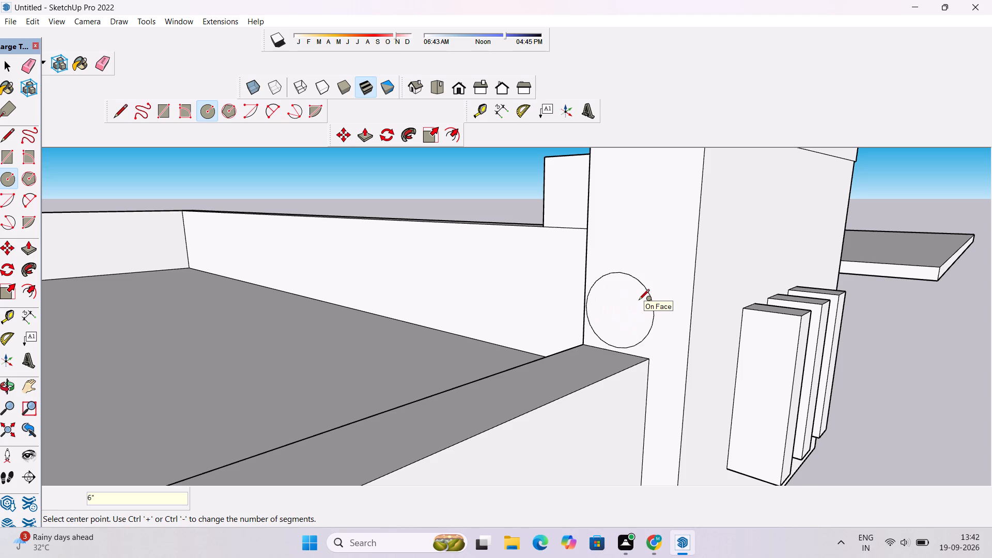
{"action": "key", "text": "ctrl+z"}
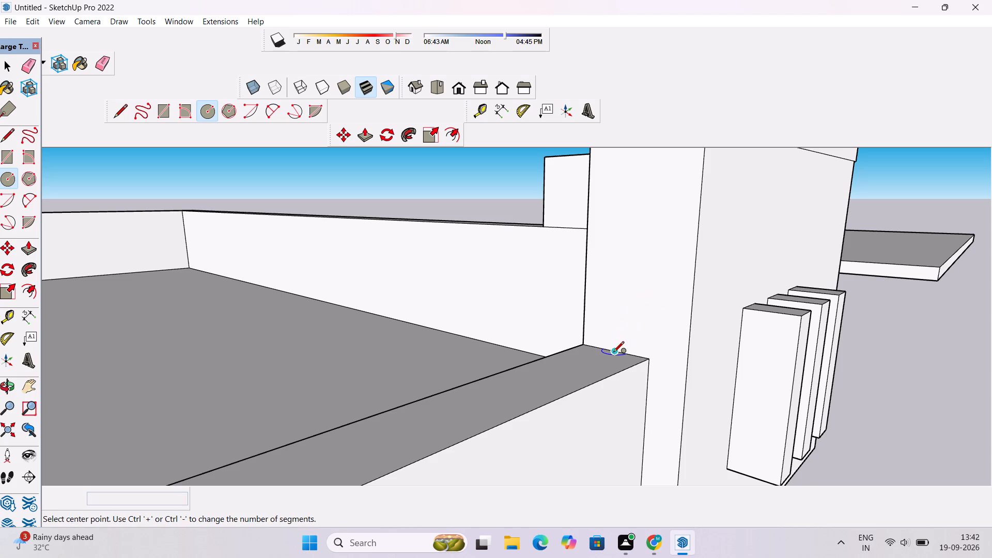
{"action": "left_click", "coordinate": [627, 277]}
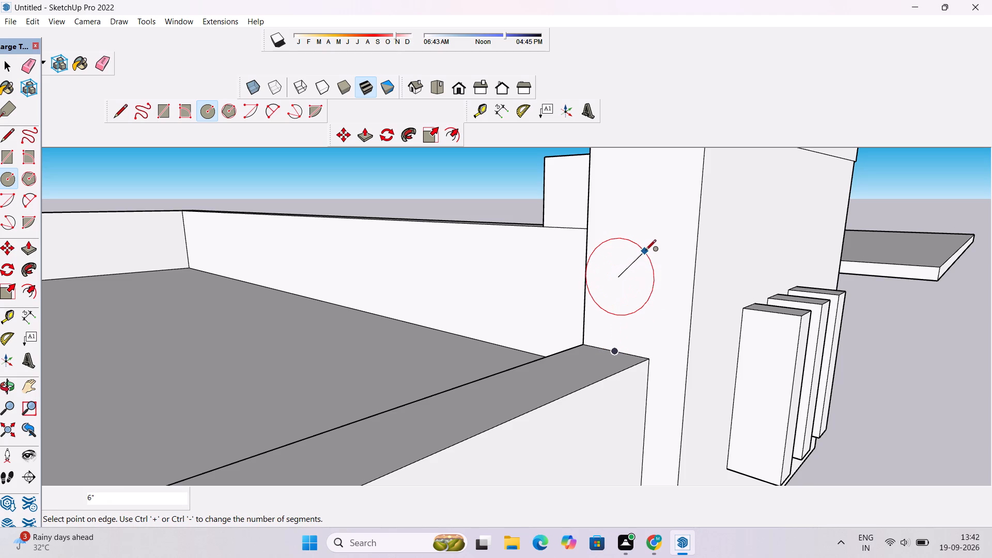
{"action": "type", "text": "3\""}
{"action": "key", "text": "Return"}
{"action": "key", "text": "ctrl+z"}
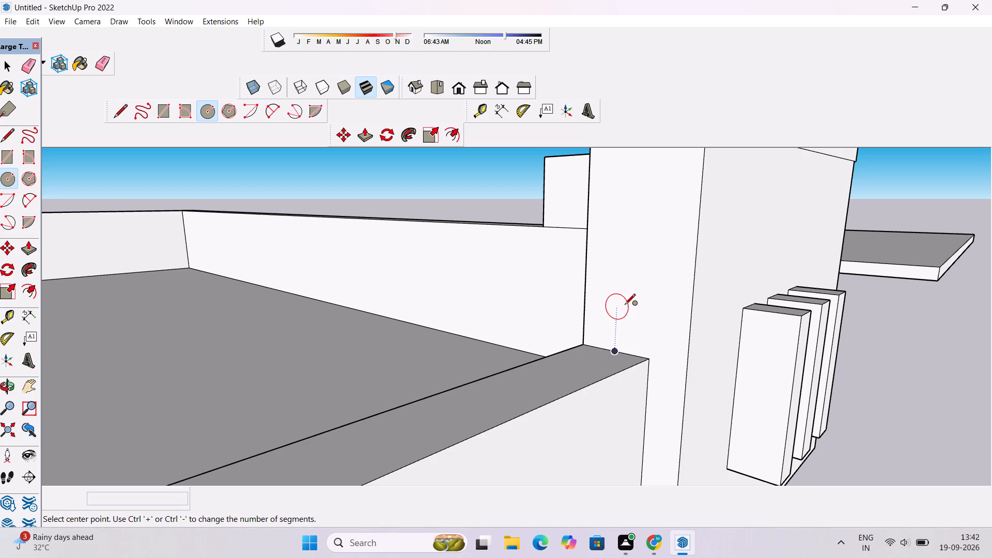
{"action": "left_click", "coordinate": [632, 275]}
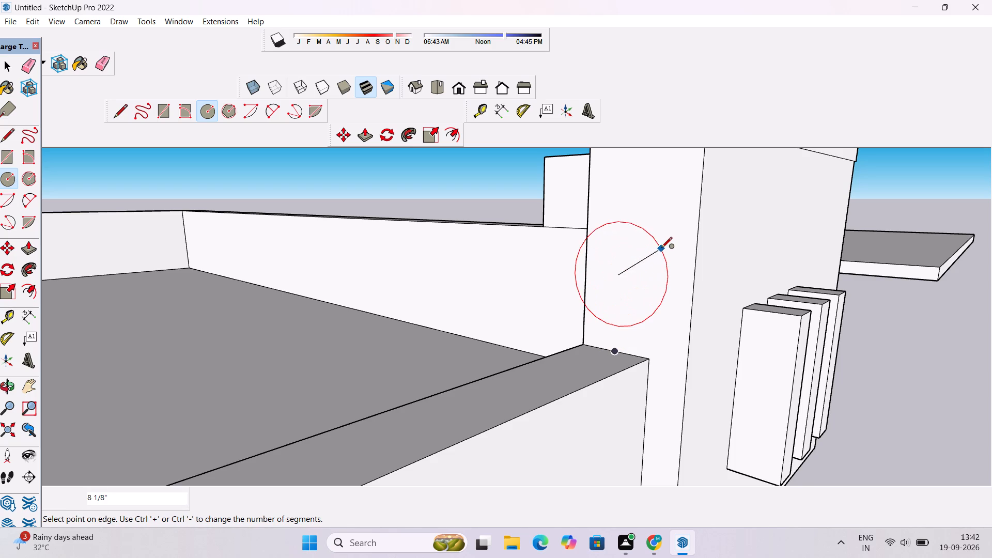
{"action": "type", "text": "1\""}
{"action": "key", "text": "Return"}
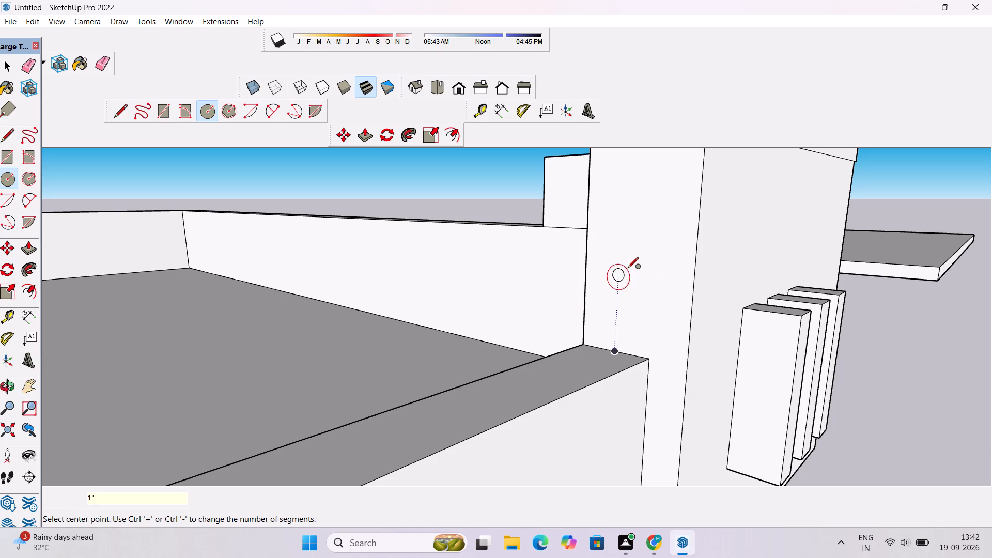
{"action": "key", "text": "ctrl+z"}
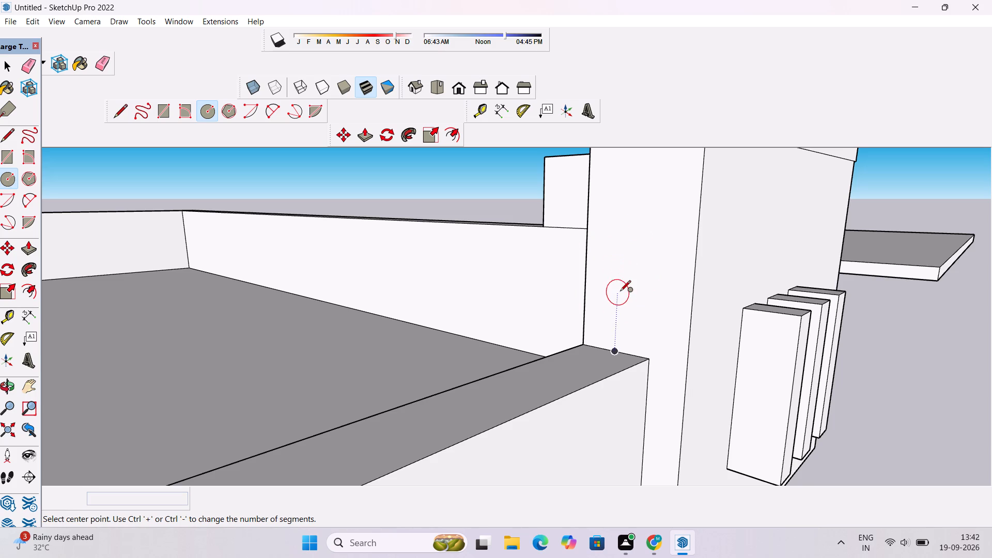
Draw a 2" radius circle on the corner block's side face, just above the lowered front parapet.
{"action": "left_click", "coordinate": [618, 288]}
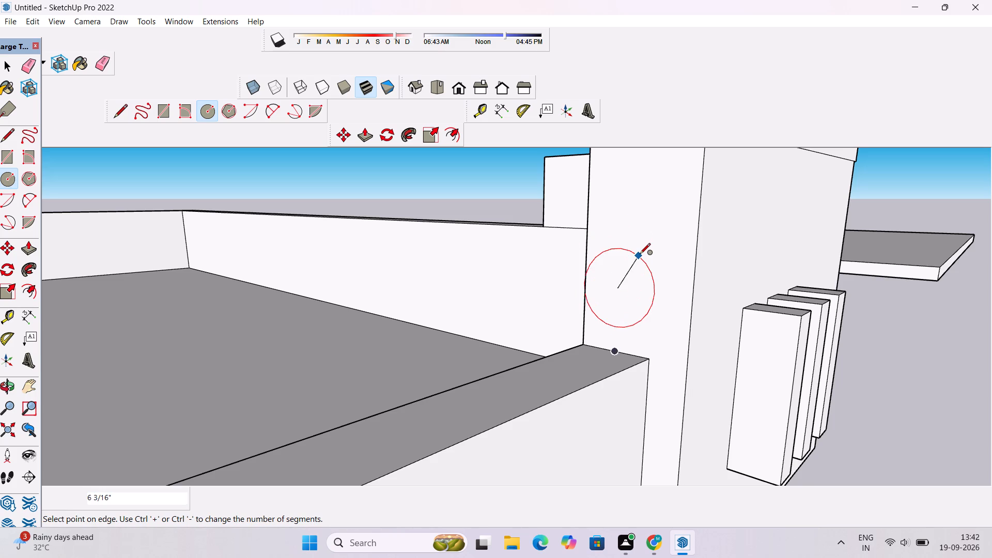
{"action": "type", "text": "2\""}
{"action": "key", "text": "Return"}
Copy the circle straight up about 8 1/8", and place another copy above it to make a vertical row of three.
{"action": "key", "text": "space"}
{"action": "double_click", "coordinate": [616, 288]}
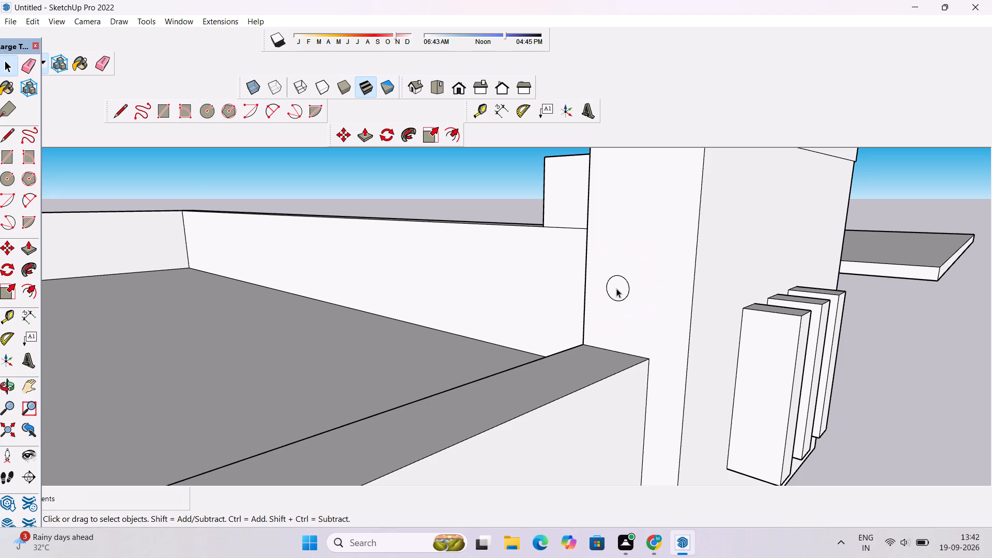
{"action": "key", "text": "m"}
{"action": "scroll", "coordinate": [629, 329], "scroll_direction": "down", "scroll_amount": 7}
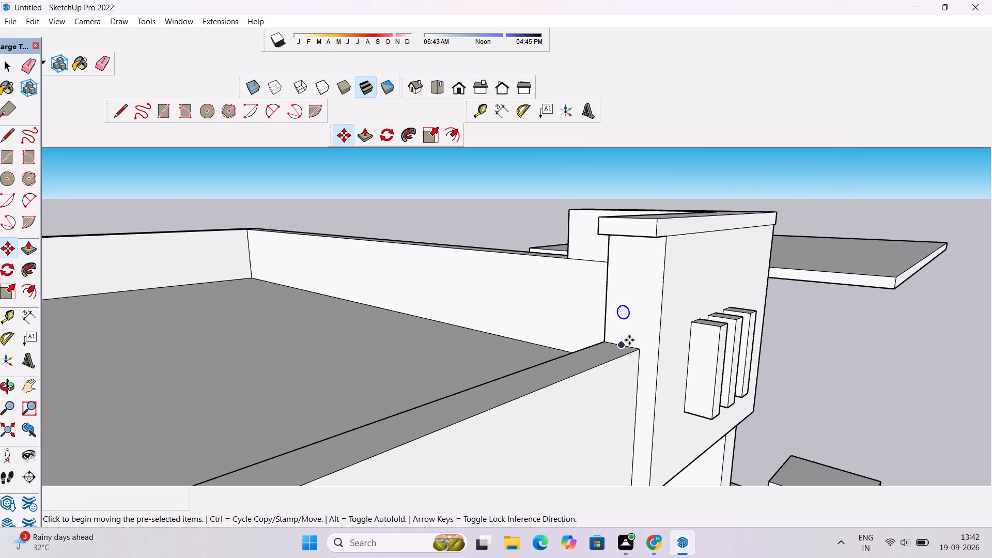
{"action": "scroll", "coordinate": [624, 307], "scroll_direction": "up", "scroll_amount": 9}
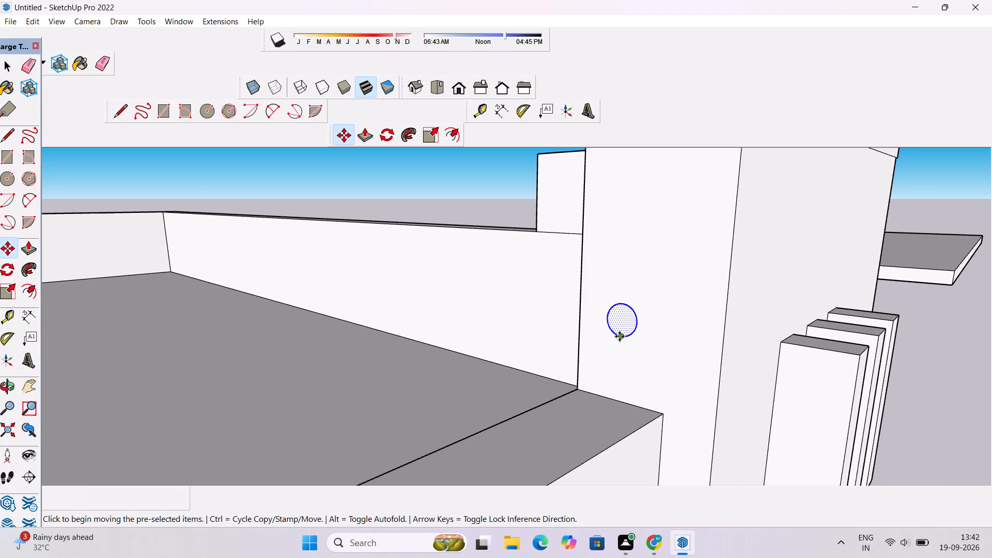
{"action": "left_click", "coordinate": [619, 336]}
{"action": "scroll", "coordinate": [635, 282], "scroll_direction": "down", "scroll_amount": 3}
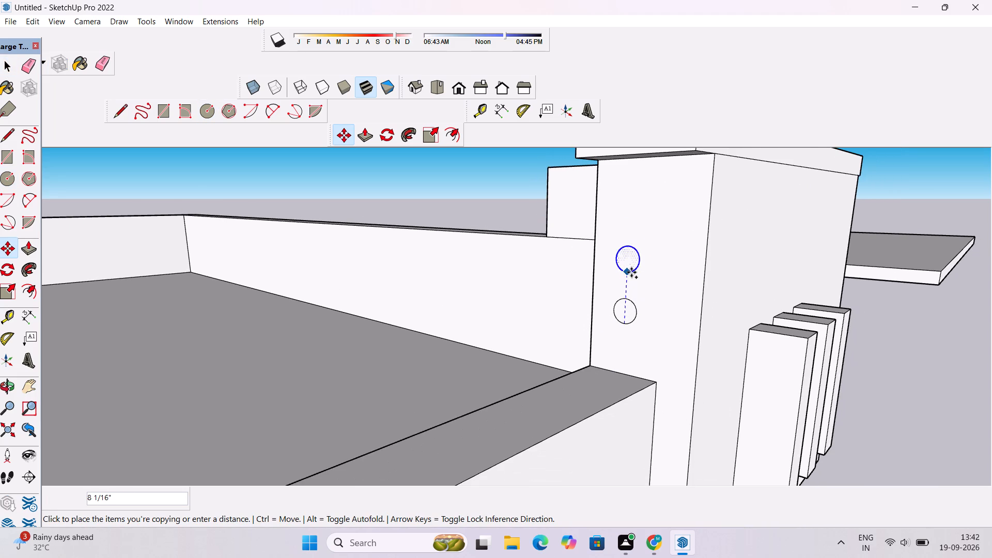
{"action": "left_click", "coordinate": [626, 272]}
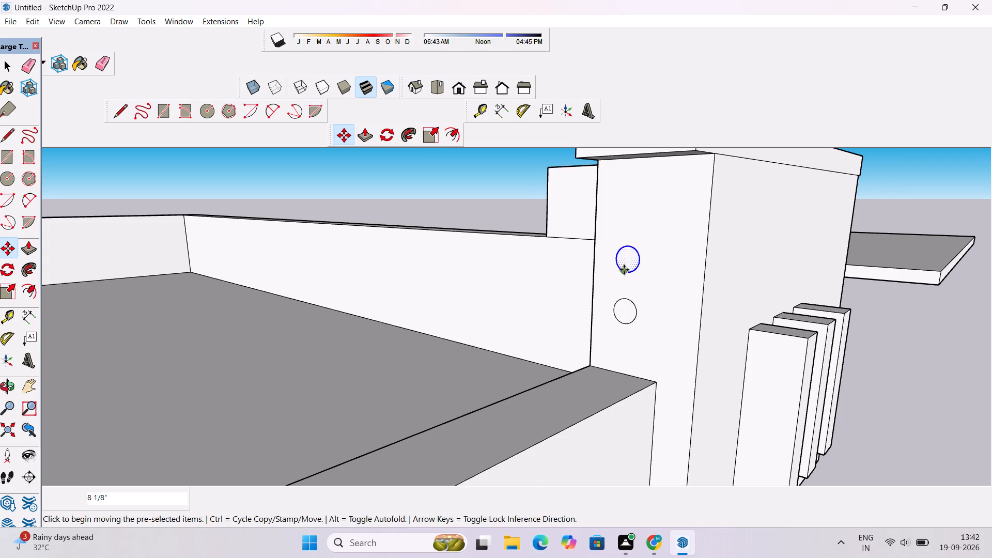
{"action": "left_click", "coordinate": [626, 273]}
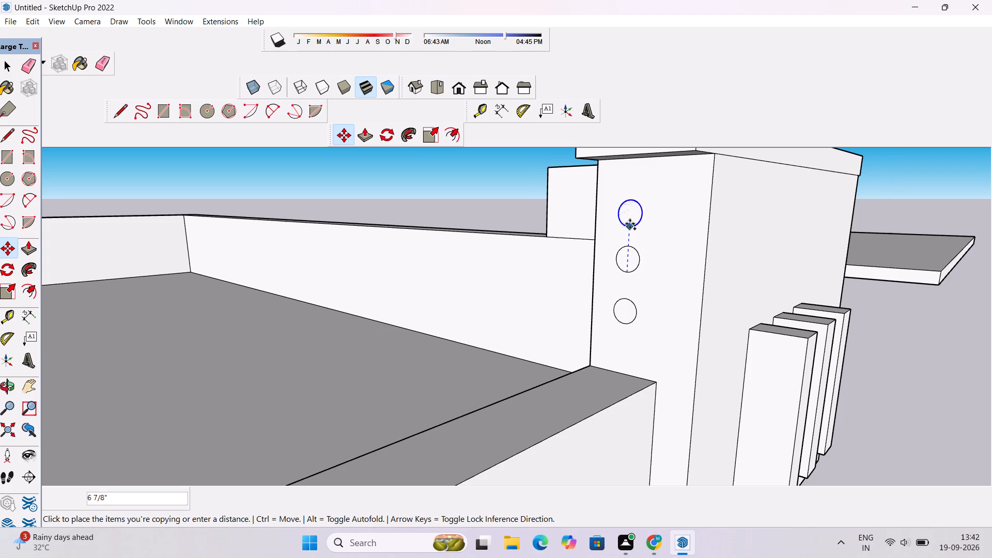
{"action": "left_click", "coordinate": [630, 222]}
{"action": "key", "text": "space"}
{"action": "left_click", "coordinate": [498, 213]}
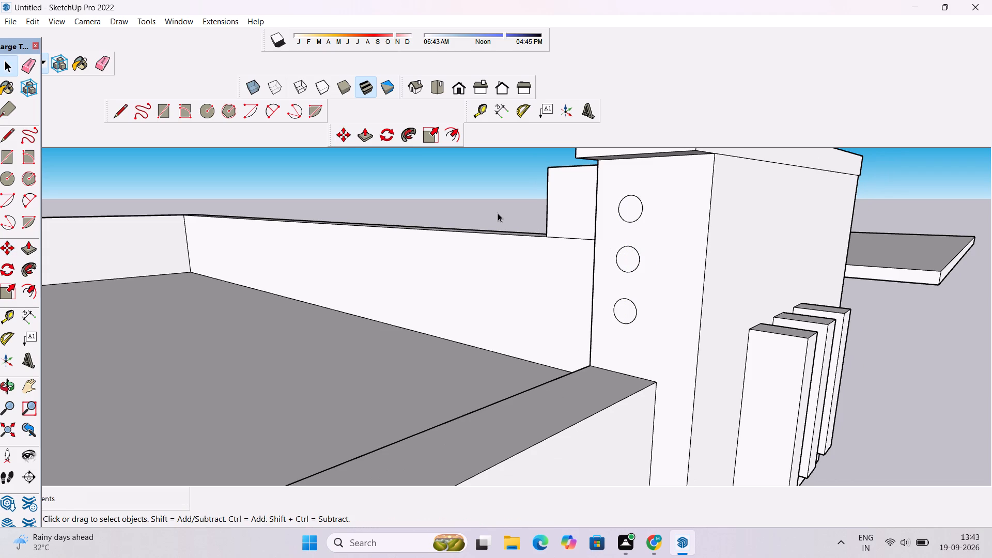
Draw a line about 11' 7" long from the lowest circle across above the parapet to the opposite wall.
{"action": "key", "text": "o"}
{"action": "scroll", "coordinate": [521, 240], "scroll_direction": "down", "scroll_amount": 4}
{"action": "left_click_drag", "start_coordinate": [567, 266], "coordinate": [542, 274]}
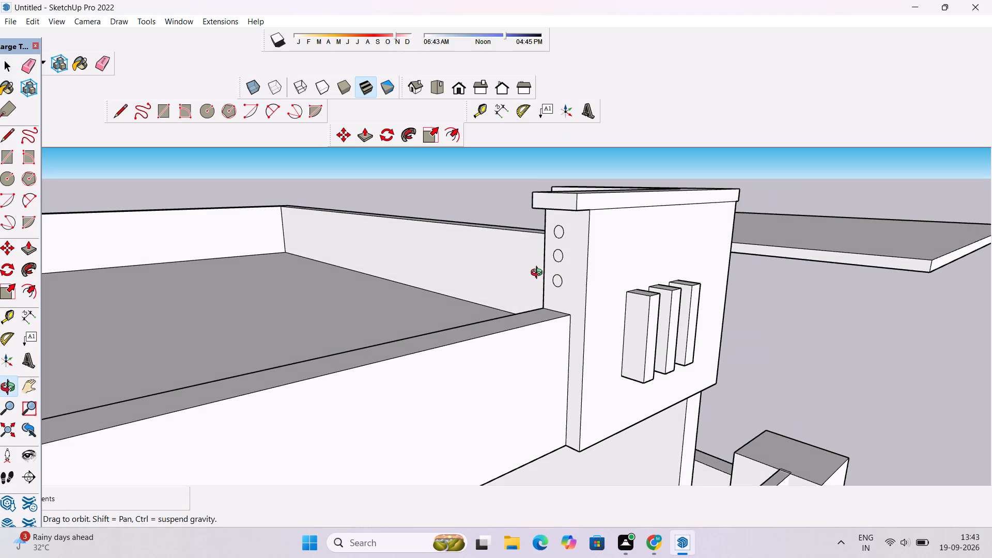
{"action": "left_click_drag", "start_coordinate": [534, 279], "coordinate": [529, 238], "text": "shift"}
{"action": "left_click_drag", "start_coordinate": [647, 275], "coordinate": [597, 300]}
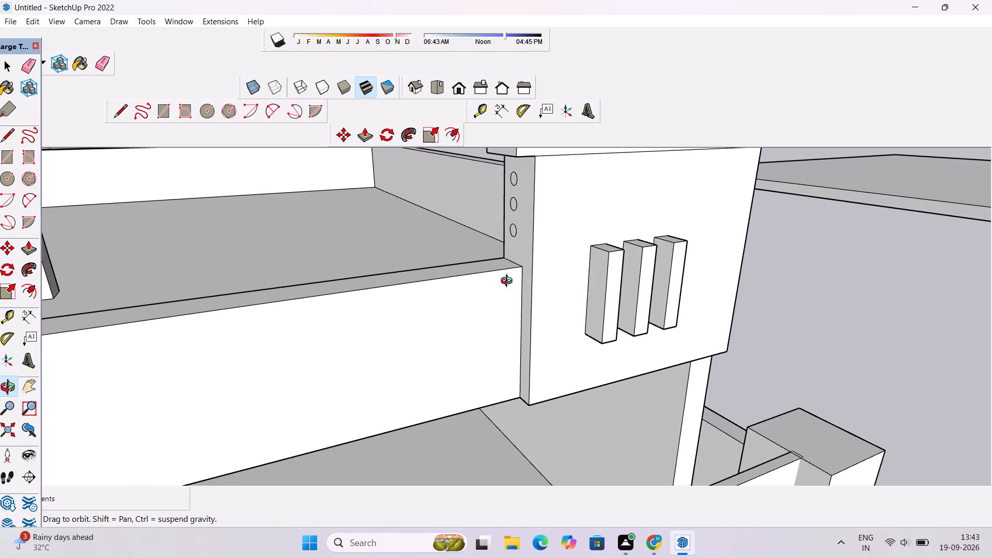
{"action": "left_click_drag", "start_coordinate": [490, 245], "coordinate": [555, 297], "text": "shift"}
{"action": "scroll", "coordinate": [605, 342], "scroll_direction": "up", "scroll_amount": 2}
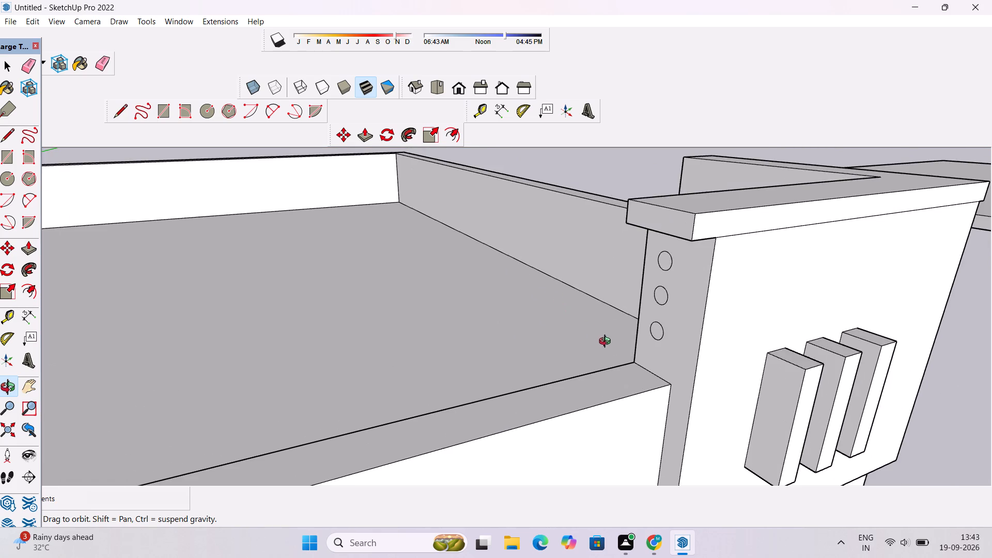
{"action": "left_click_drag", "start_coordinate": [628, 344], "coordinate": [593, 274], "text": "shift"}
{"action": "scroll", "coordinate": [590, 271], "scroll_direction": "up", "scroll_amount": 2, "text": "shift"}
{"action": "left_click_drag", "start_coordinate": [590, 275], "coordinate": [615, 341], "text": "shift"}
{"action": "scroll", "coordinate": [613, 327], "scroll_direction": "down", "scroll_amount": 3}
{"action": "left_click_drag", "start_coordinate": [612, 315], "coordinate": [660, 332]}
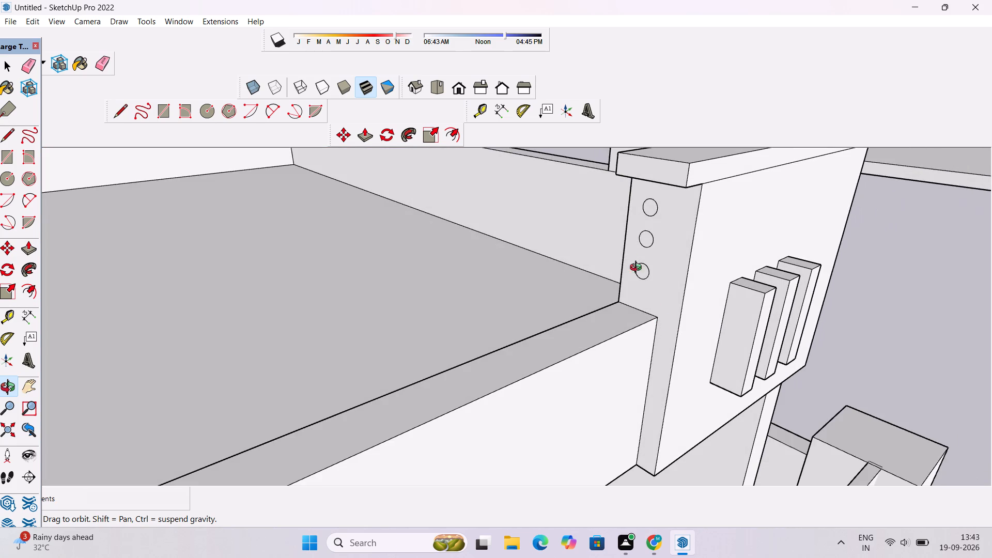
{"action": "left_click_drag", "start_coordinate": [640, 250], "coordinate": [617, 286], "text": "shift"}
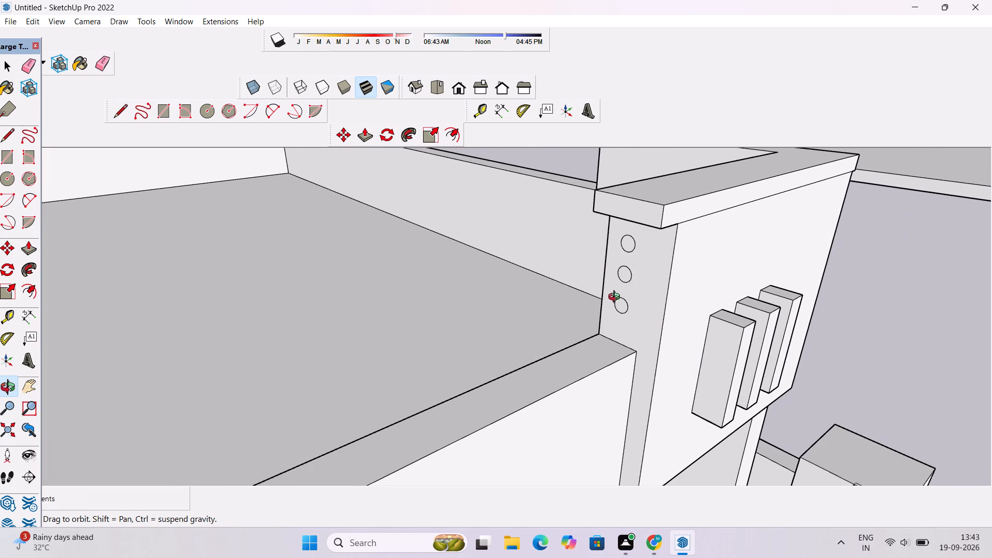
{"action": "key", "text": "l"}
{"action": "scroll", "coordinate": [636, 315], "scroll_direction": "up", "scroll_amount": 3}
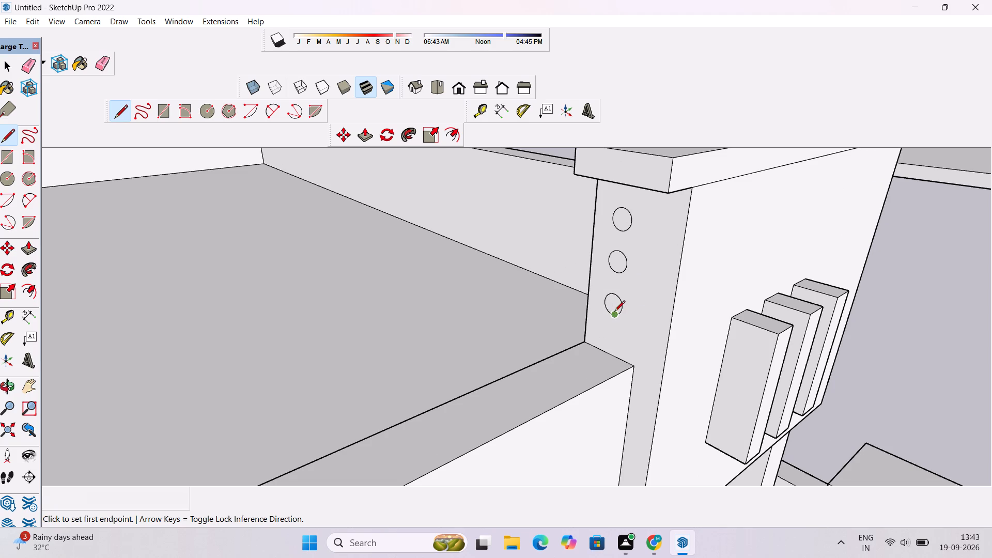
{"action": "left_click", "coordinate": [613, 306]}
{"action": "scroll", "coordinate": [546, 304], "scroll_direction": "down", "scroll_amount": 9}
{"action": "scroll", "coordinate": [508, 314], "scroll_direction": "up", "scroll_amount": 3}
{"action": "key", "text": "o"}
{"action": "left_click_drag", "start_coordinate": [508, 314], "coordinate": [398, 312]}
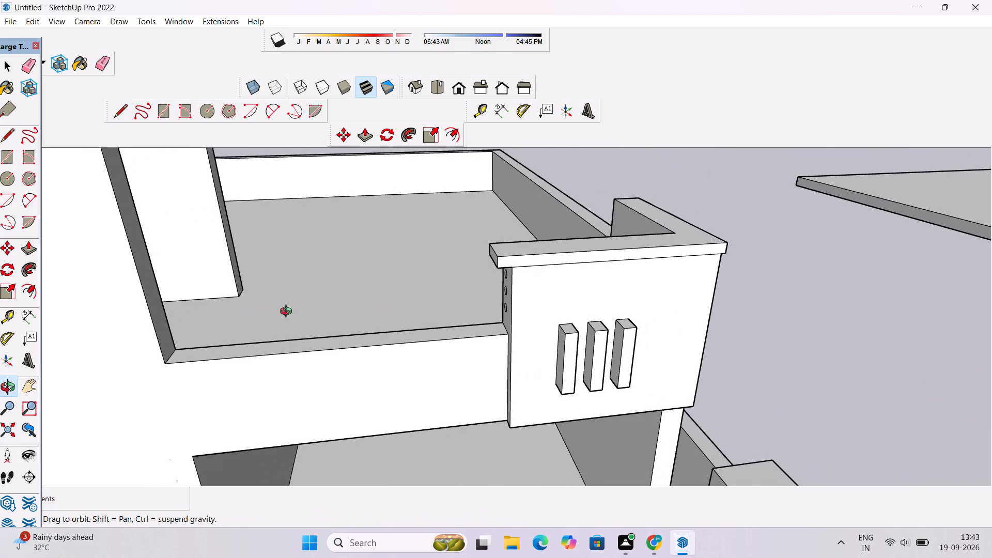
{"action": "scroll", "coordinate": [250, 306], "scroll_direction": "up", "scroll_amount": 1}
{"action": "key", "text": "l"}
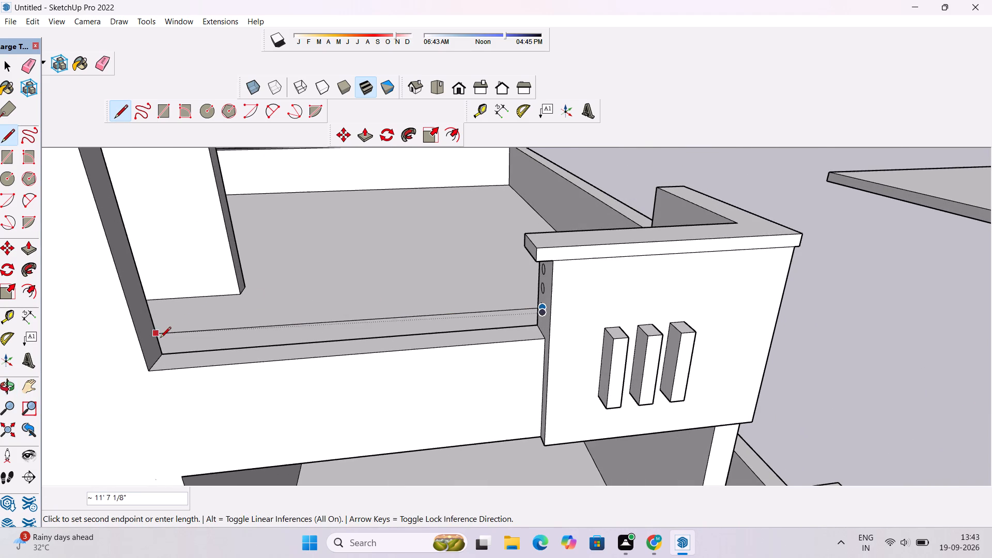
{"action": "left_click", "coordinate": [148, 337]}
{"action": "key", "text": "space"}
Draw a line about 11' 7" long from the middle circle's centre straight across to the opposite wall.
{"action": "type", "text": "l"}
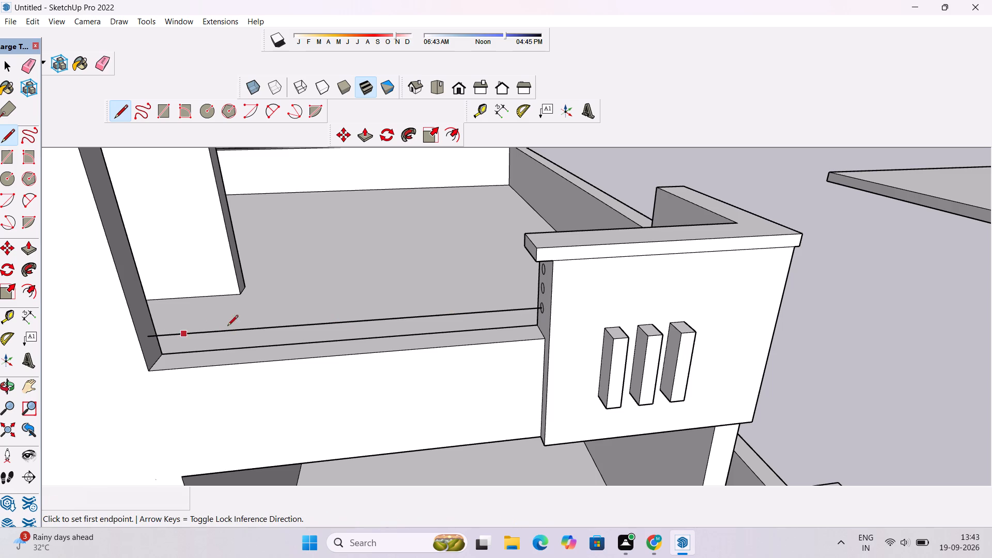
{"action": "scroll", "coordinate": [527, 299], "scroll_direction": "up", "scroll_amount": 3}
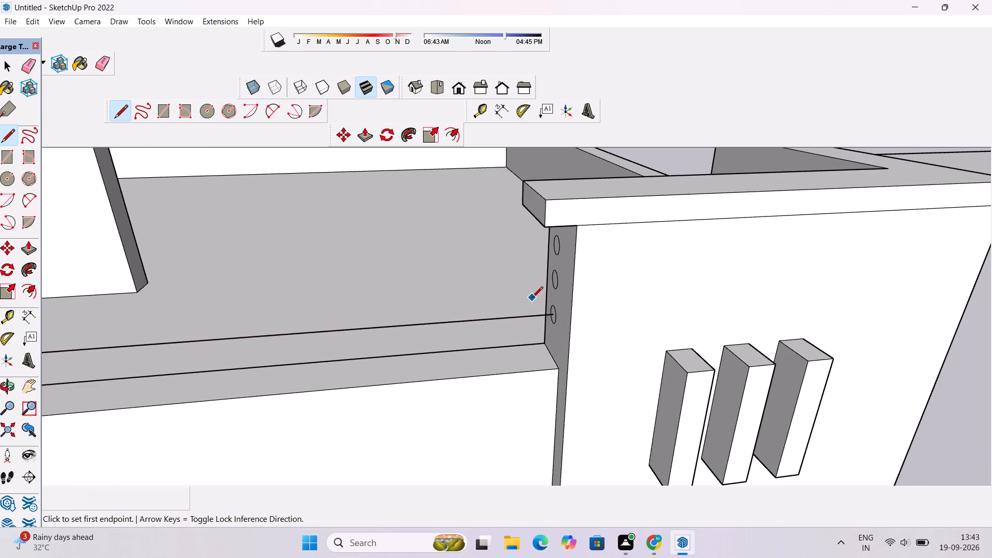
{"action": "scroll", "coordinate": [532, 298], "scroll_direction": "up", "scroll_amount": 4}
{"action": "scroll", "coordinate": [560, 285], "scroll_direction": "down", "scroll_amount": 3}
{"action": "scroll", "coordinate": [575, 277], "scroll_direction": "up", "scroll_amount": 4}
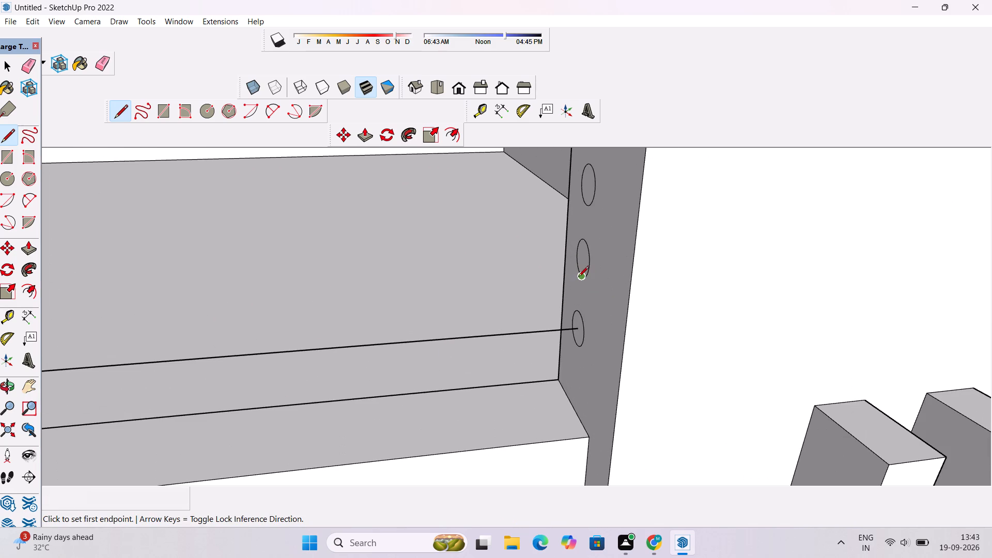
{"action": "left_click", "coordinate": [584, 257]}
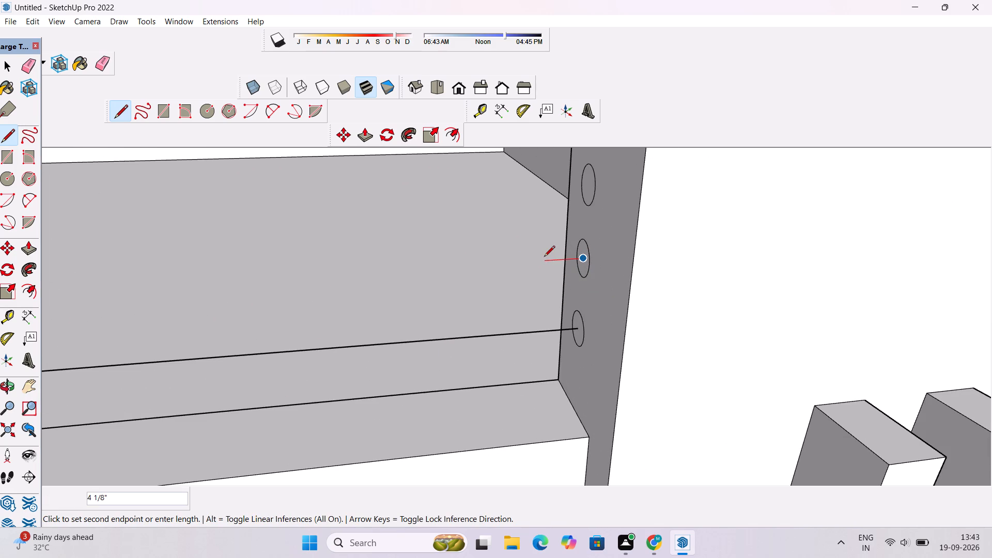
{"action": "scroll", "coordinate": [544, 257], "scroll_direction": "down", "scroll_amount": 9}
{"action": "scroll", "coordinate": [390, 264], "scroll_direction": "up", "scroll_amount": 4}
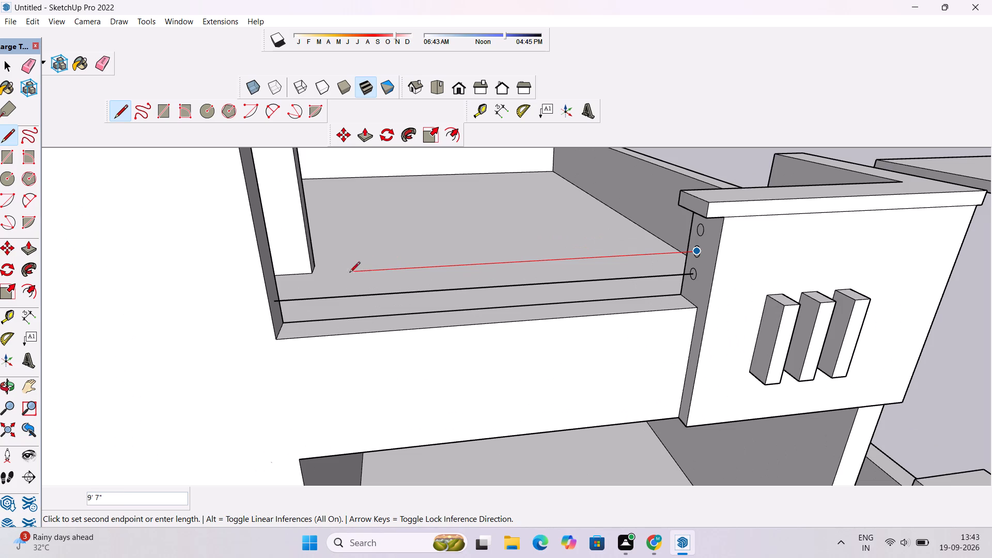
{"action": "scroll", "coordinate": [289, 274], "scroll_direction": "up", "scroll_amount": 3}
{"action": "left_click", "coordinate": [257, 278]}
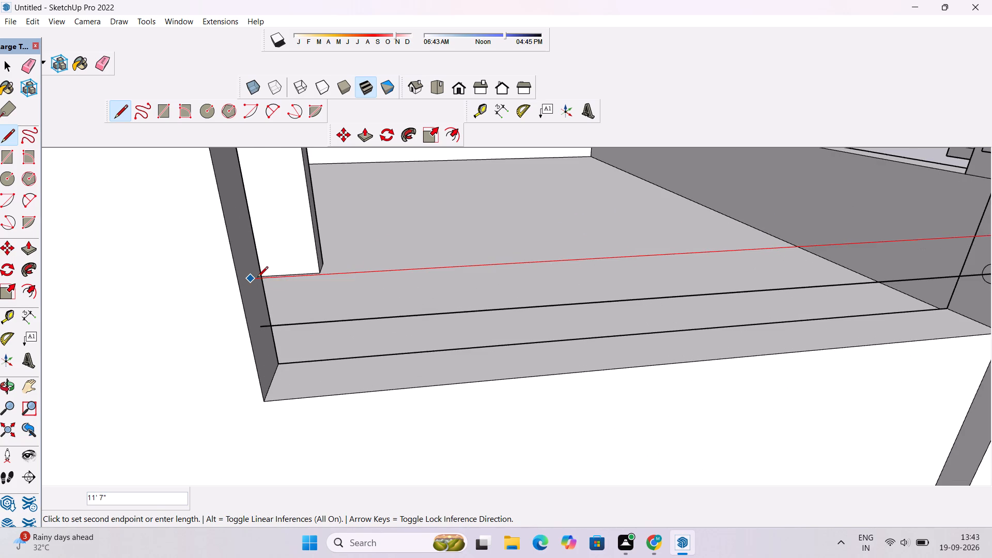
{"action": "key", "text": "space"}
Draw a line about 11' 7" long from the top circle's centre straight across to the opposite wall.
{"action": "type", "text": "l"}
{"action": "scroll", "coordinate": [255, 281], "scroll_direction": "down", "scroll_amount": 7}
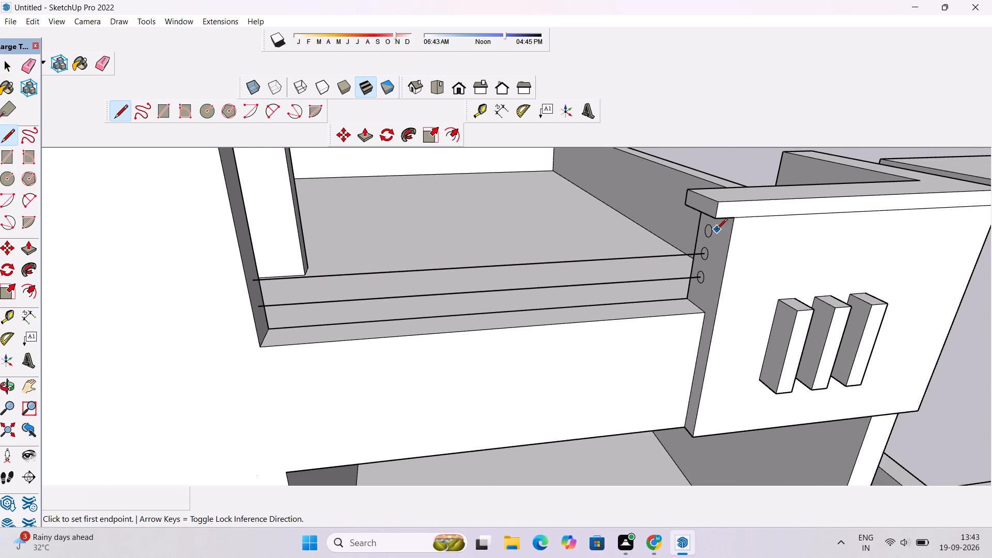
{"action": "scroll", "coordinate": [704, 242], "scroll_direction": "up", "scroll_amount": 7}
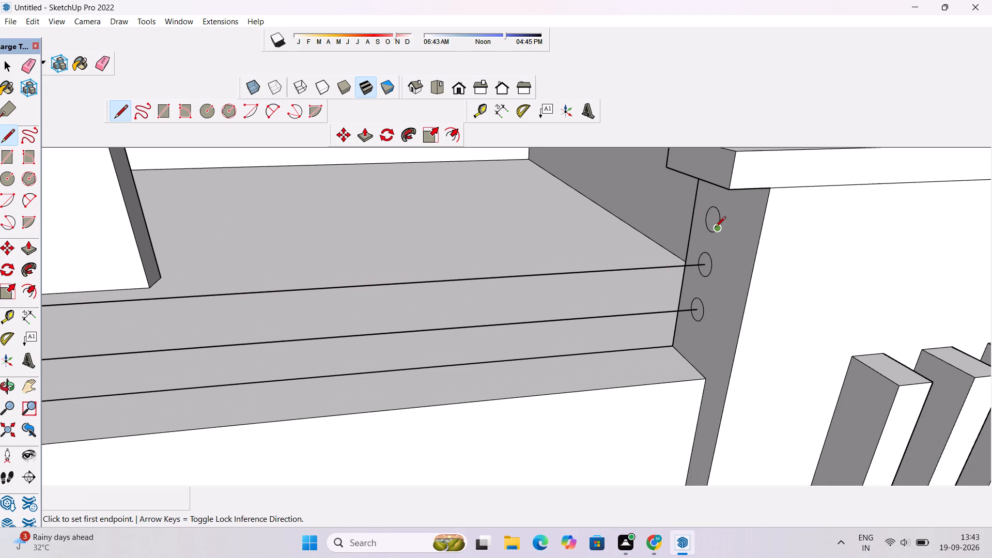
{"action": "left_click", "coordinate": [710, 221]}
{"action": "scroll", "coordinate": [670, 221], "scroll_direction": "down", "scroll_amount": 7}
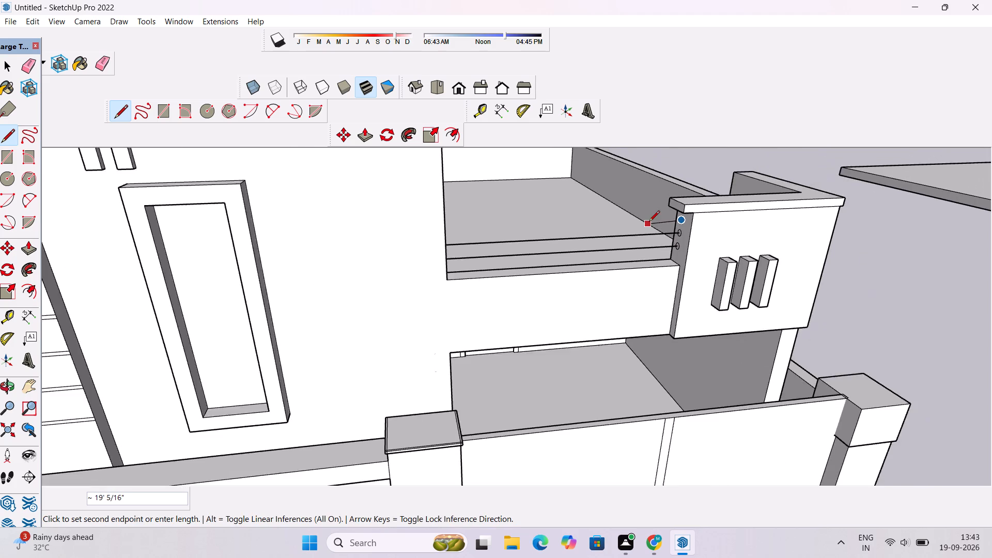
{"action": "scroll", "coordinate": [649, 222], "scroll_direction": "up", "scroll_amount": 3}
{"action": "key", "text": "o"}
{"action": "left_click_drag", "start_coordinate": [649, 222], "coordinate": [605, 226]}
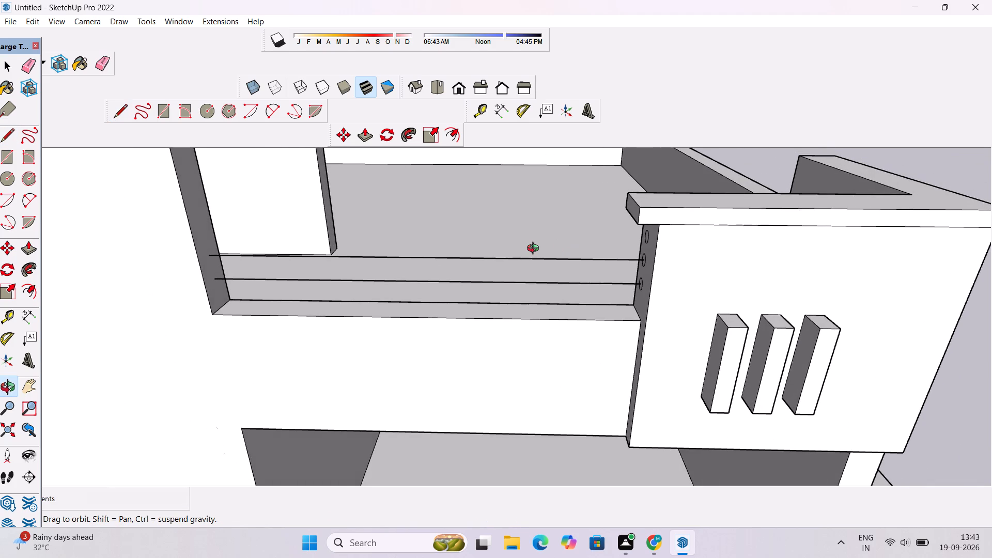
{"action": "key", "text": "l"}
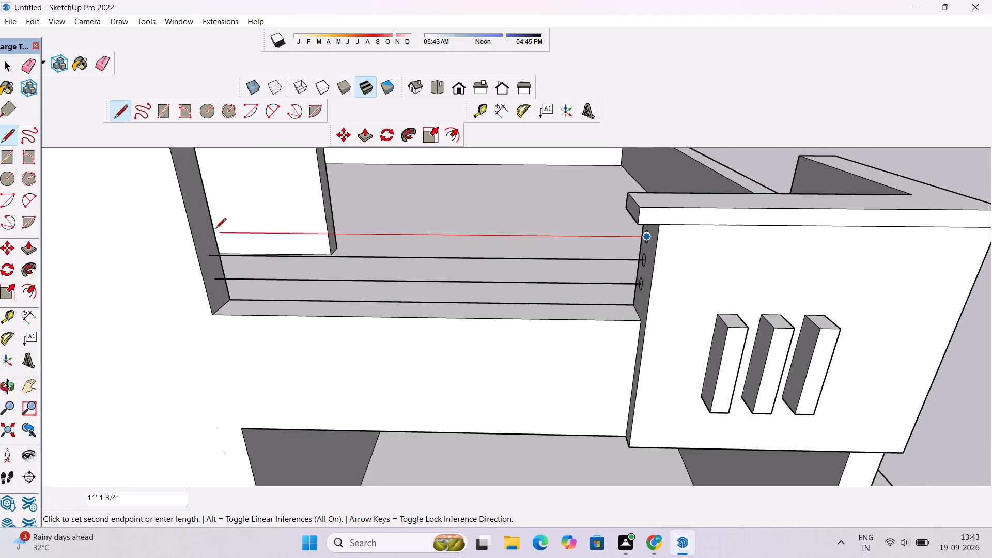
{"action": "scroll", "coordinate": [199, 230], "scroll_direction": "up", "scroll_amount": 2}
{"action": "left_click", "coordinate": [199, 230]}
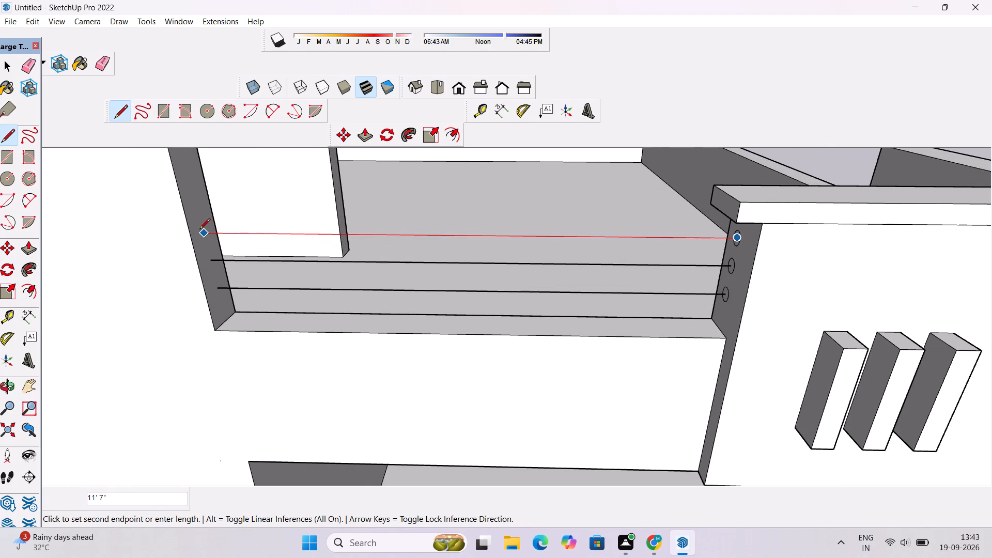
{"action": "key", "text": "space"}
Sweep the lowest circle along its line with Follow Me to form the bottom round railing bar.
{"action": "scroll", "coordinate": [714, 274], "scroll_direction": "up", "scroll_amount": 3}
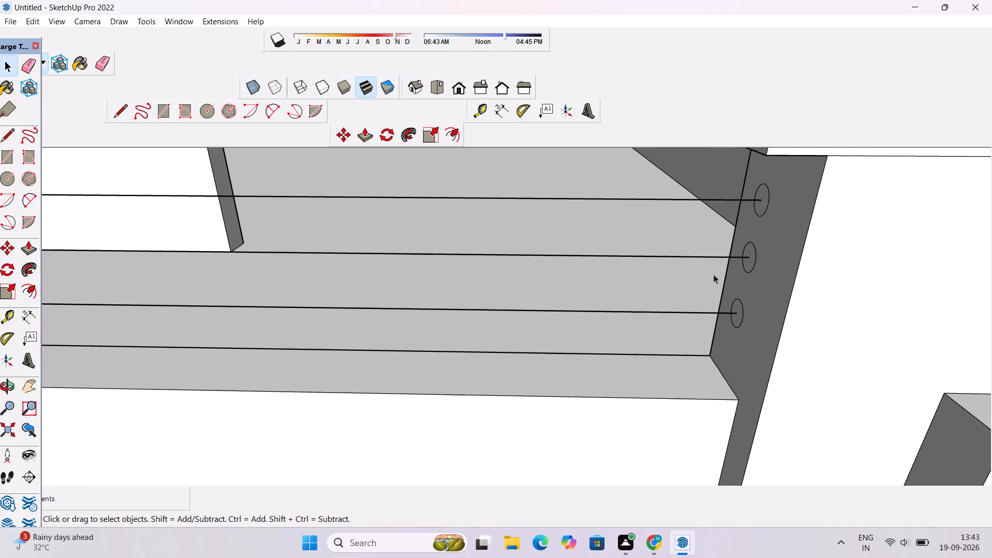
{"action": "scroll", "coordinate": [743, 287], "scroll_direction": "up", "scroll_amount": 2}
{"action": "double_click", "coordinate": [741, 316], "text": "shift"}
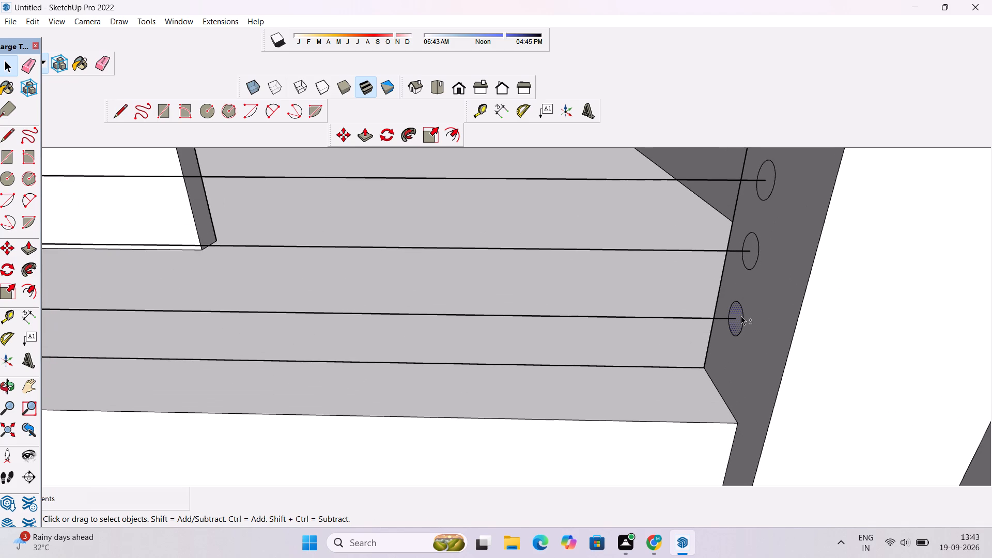
{"action": "left_click", "coordinate": [691, 318], "text": "shift"}
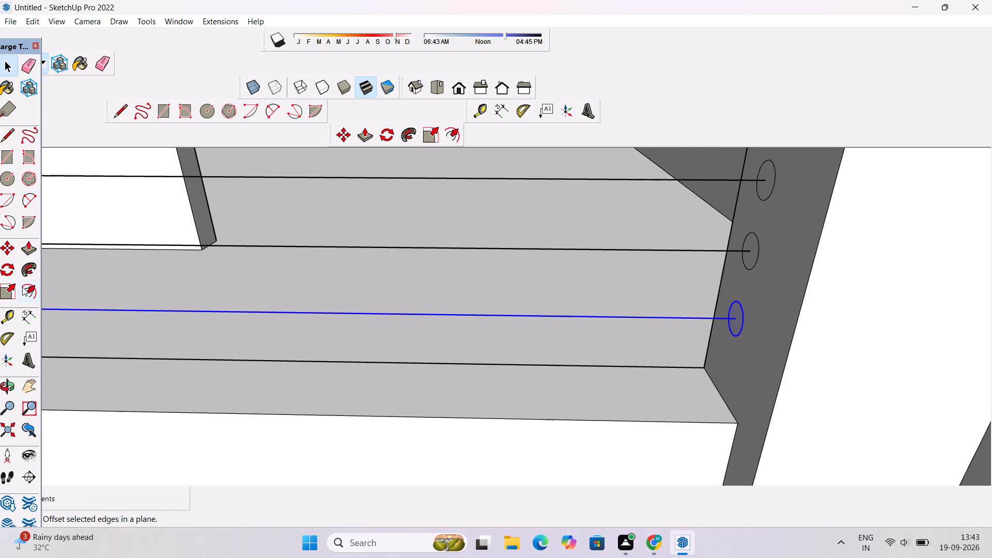
{"action": "left_click", "coordinate": [27, 268]}
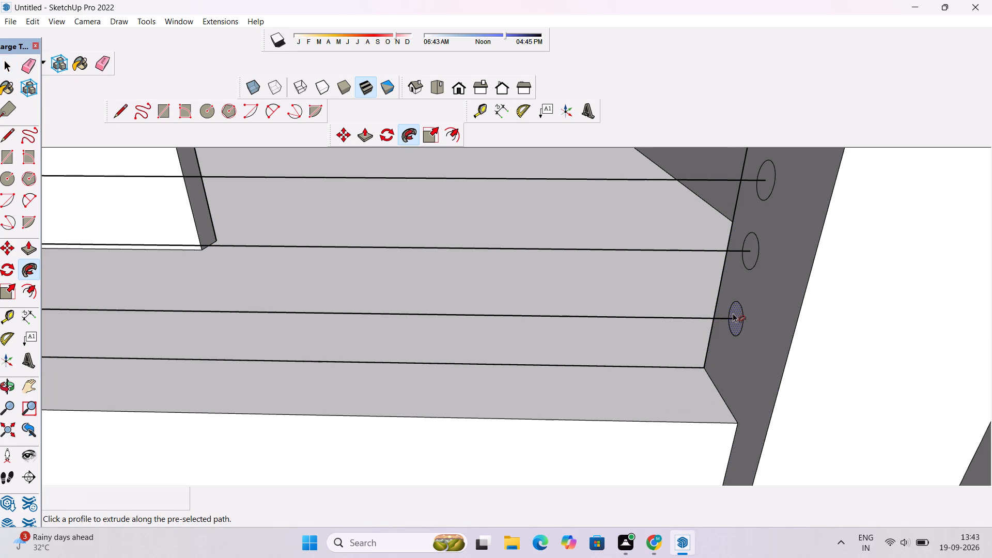
{"action": "left_click", "coordinate": [733, 314]}
{"action": "key", "text": "space"}
Sweep the middle circle along its line with Follow Me to form the second round railing bar.
{"action": "double_click", "coordinate": [754, 249]}
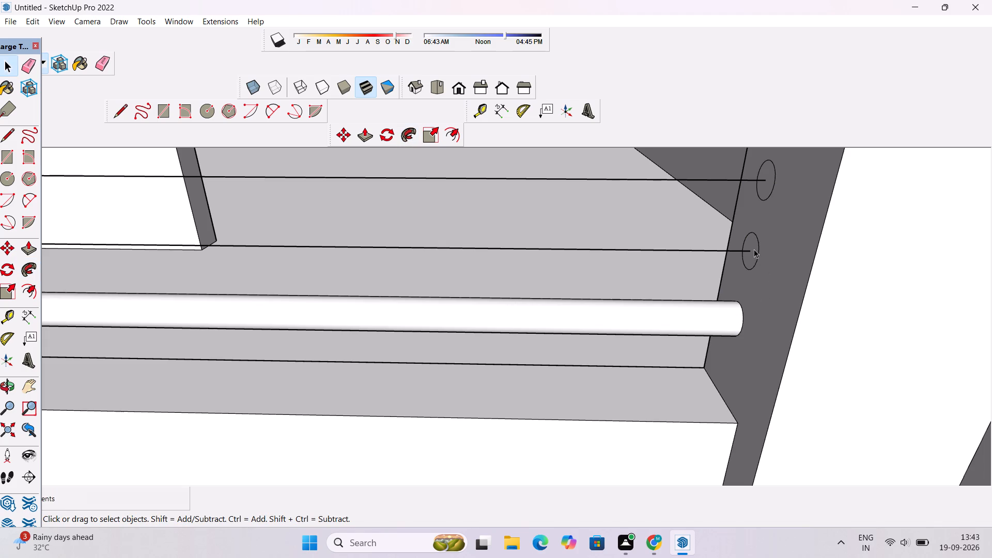
{"action": "left_click", "coordinate": [710, 251], "text": "shift"}
{"action": "left_click", "coordinate": [23, 269]}
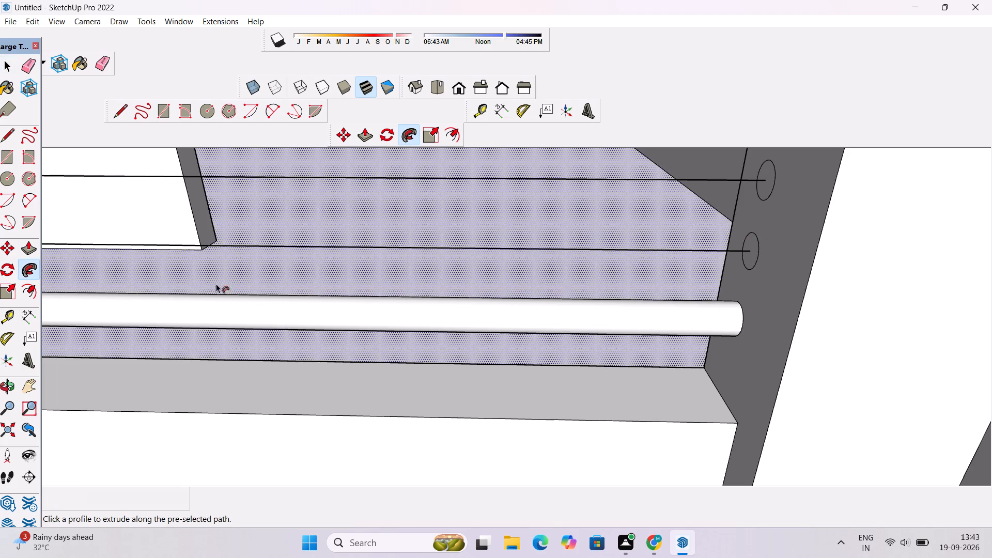
{"action": "left_click", "coordinate": [750, 246]}
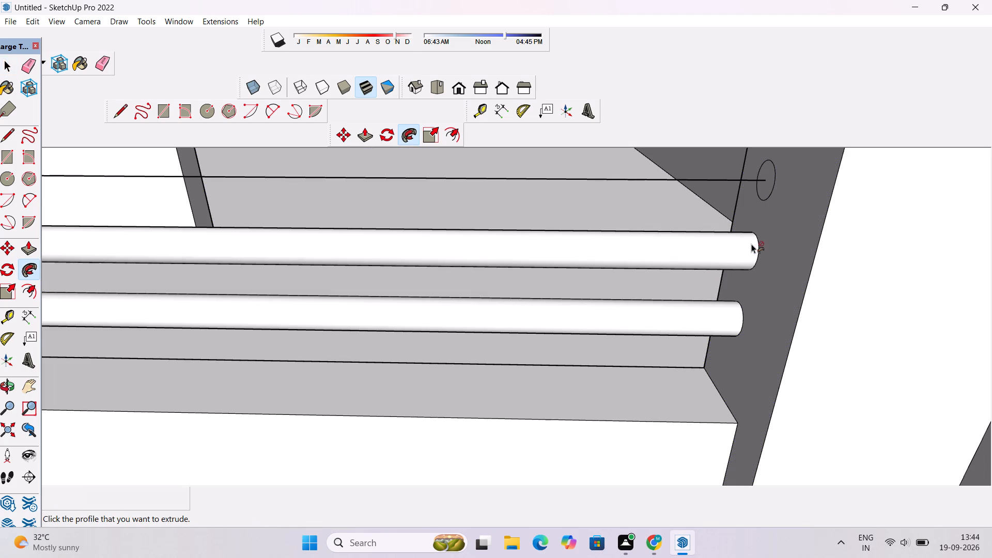
{"action": "scroll", "coordinate": [664, 307], "scroll_direction": "down", "scroll_amount": 4}
{"action": "scroll", "coordinate": [664, 307], "scroll_direction": "up", "scroll_amount": 2}
{"action": "key", "text": "space"}
Sweep the top circle along its line with Follow Me to form the third round railing bar.
{"action": "scroll", "coordinate": [734, 201], "scroll_direction": "up", "scroll_amount": 4}
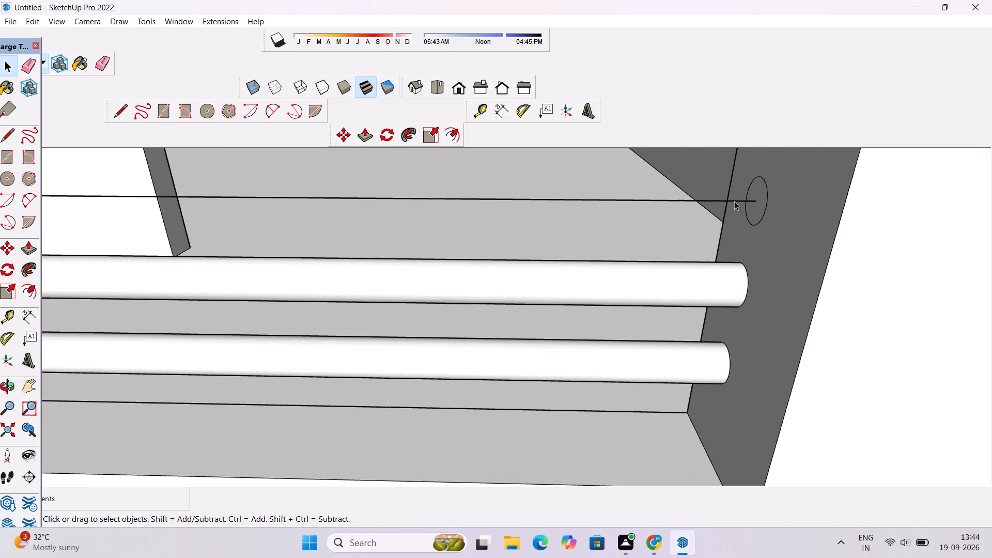
{"action": "left_click", "coordinate": [768, 191]}
{"action": "left_click", "coordinate": [709, 186]}
{"action": "double_click", "coordinate": [760, 199]}
{"action": "left_click", "coordinate": [660, 201], "text": "shift"}
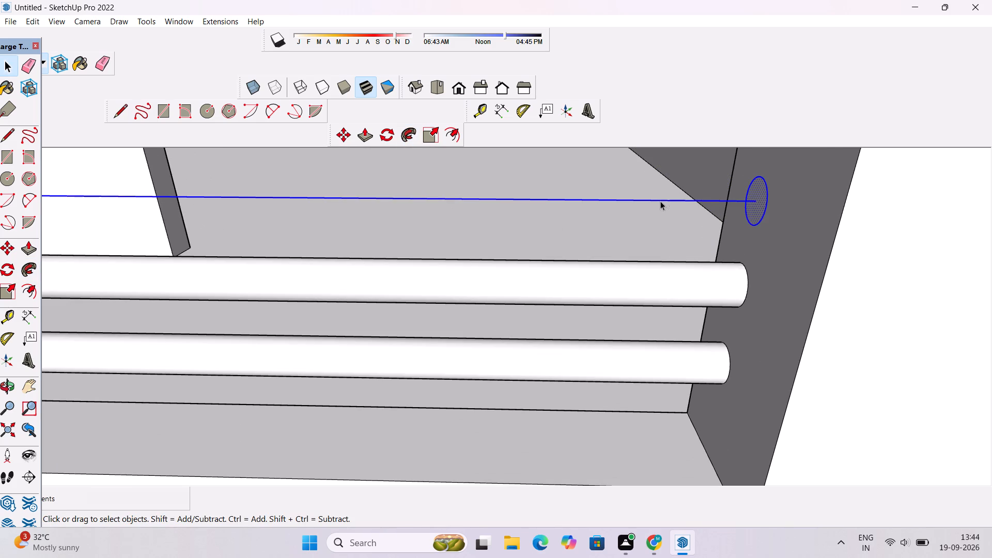
{"action": "left_click", "coordinate": [25, 267]}
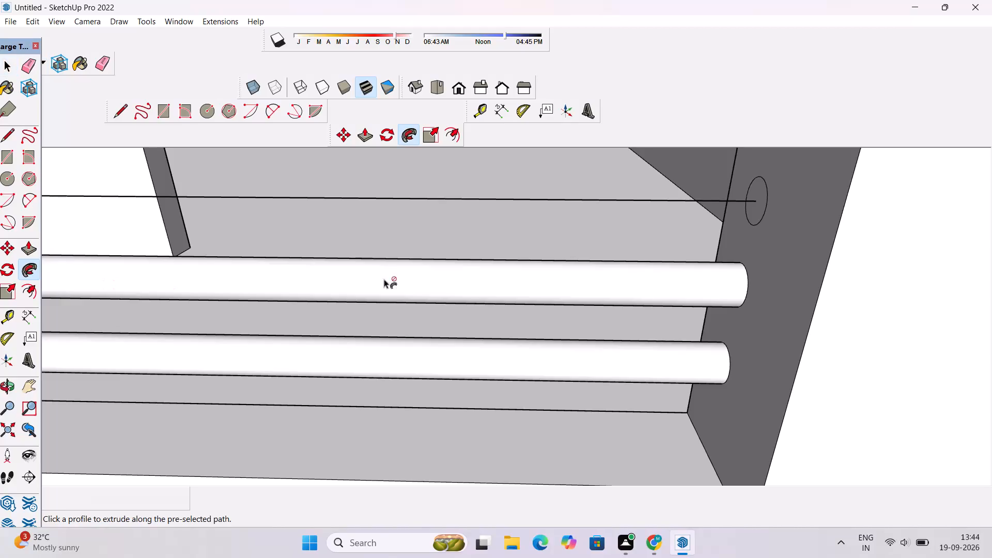
{"action": "left_click", "coordinate": [762, 194]}
Examine the three-bar railing and the whole front elevation of the house from several angles and distances.
{"action": "scroll", "coordinate": [668, 218], "scroll_direction": "down", "scroll_amount": 9}
{"action": "key", "text": "o"}
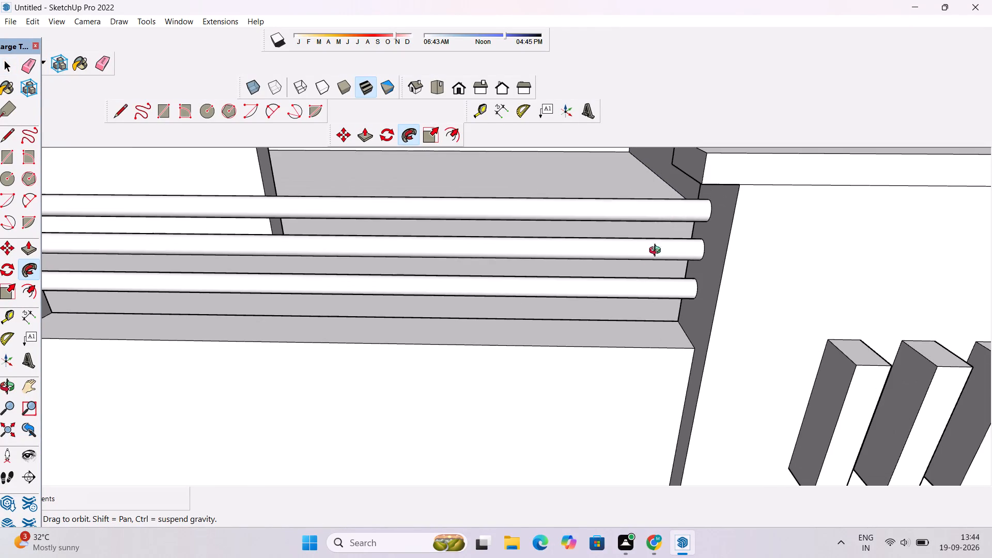
{"action": "left_click_drag", "start_coordinate": [634, 292], "coordinate": [637, 251]}
{"action": "scroll", "coordinate": [637, 251], "scroll_direction": "down", "scroll_amount": 10}
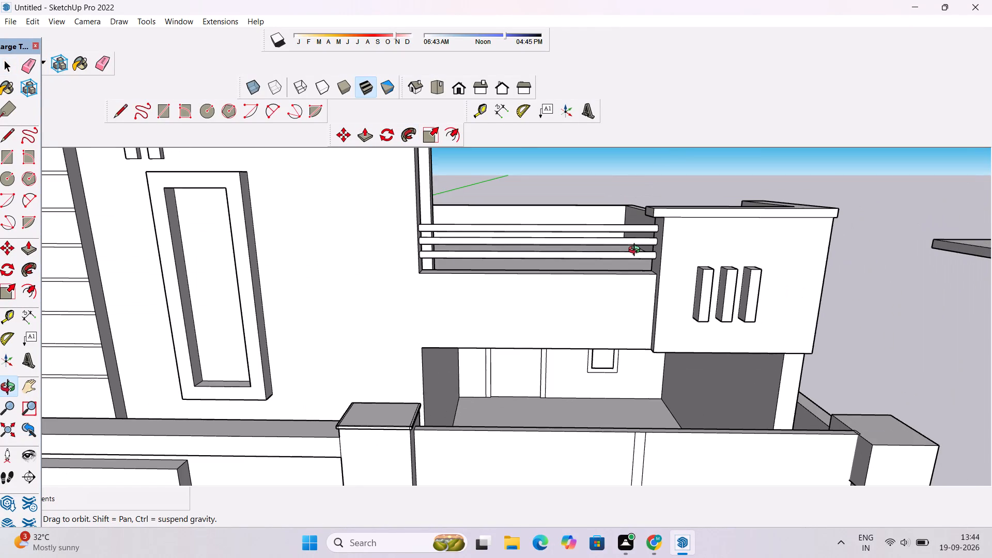
{"action": "scroll", "coordinate": [637, 251], "scroll_direction": "down", "scroll_amount": 2}
{"action": "left_click_drag", "start_coordinate": [644, 249], "coordinate": [664, 253], "text": "shift"}
{"action": "scroll", "coordinate": [664, 253], "scroll_direction": "down", "scroll_amount": 4}
{"action": "left_click_drag", "start_coordinate": [655, 301], "coordinate": [652, 270]}
{"action": "scroll", "coordinate": [652, 267], "scroll_direction": "down", "scroll_amount": 6}
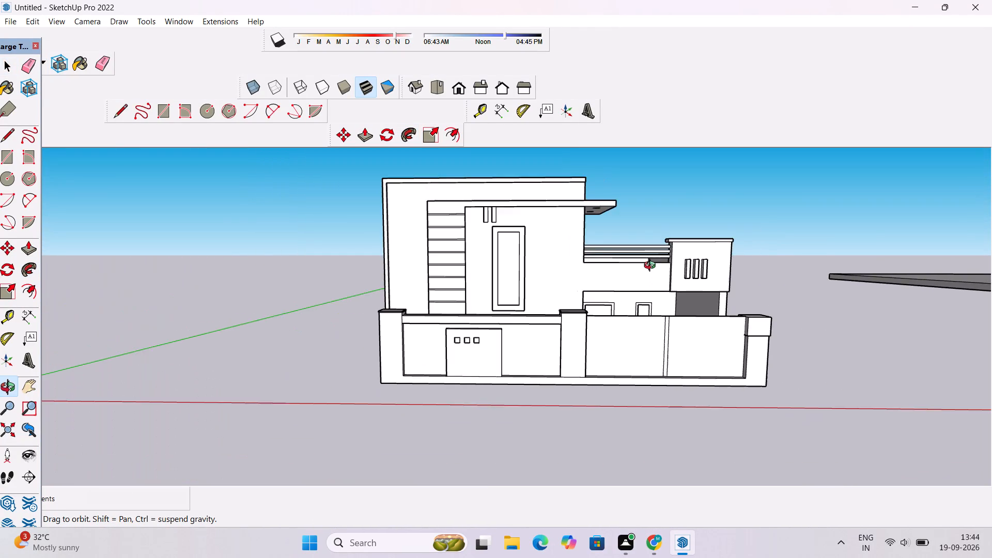
{"action": "left_click_drag", "start_coordinate": [651, 267], "coordinate": [653, 285], "text": "shift"}
{"action": "scroll", "coordinate": [635, 287], "scroll_direction": "up", "scroll_amount": 2}
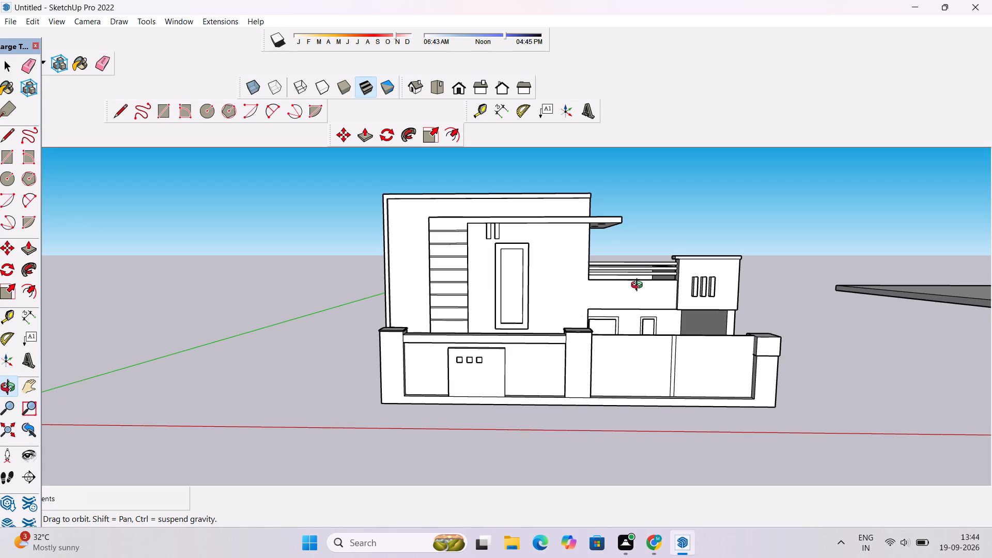
{"action": "scroll", "coordinate": [639, 286], "scroll_direction": "up", "scroll_amount": 2}
{"action": "scroll", "coordinate": [639, 286], "scroll_direction": "down", "scroll_amount": 4}
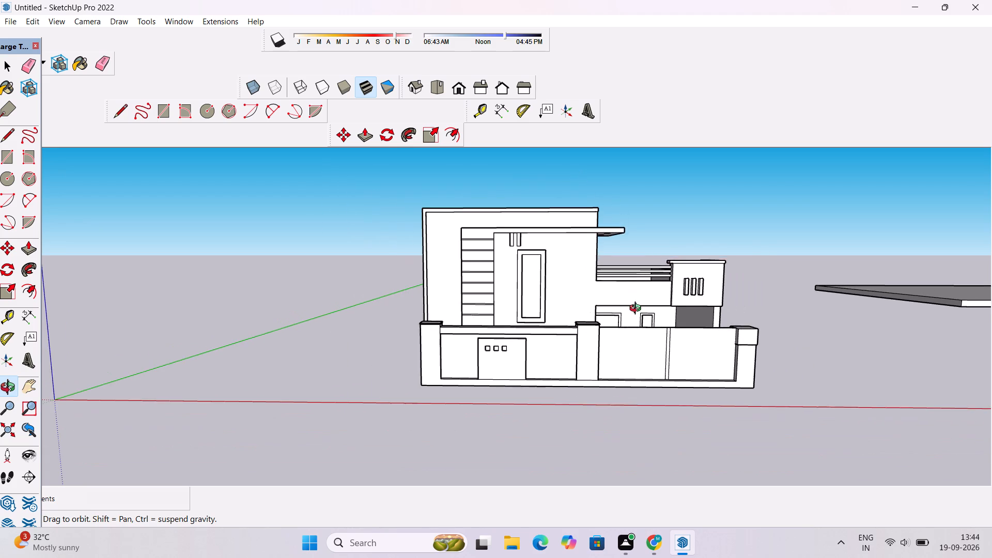
{"action": "scroll", "coordinate": [638, 309], "scroll_direction": "up", "scroll_amount": 2}
{"action": "left_click_drag", "start_coordinate": [634, 307], "coordinate": [634, 324]}
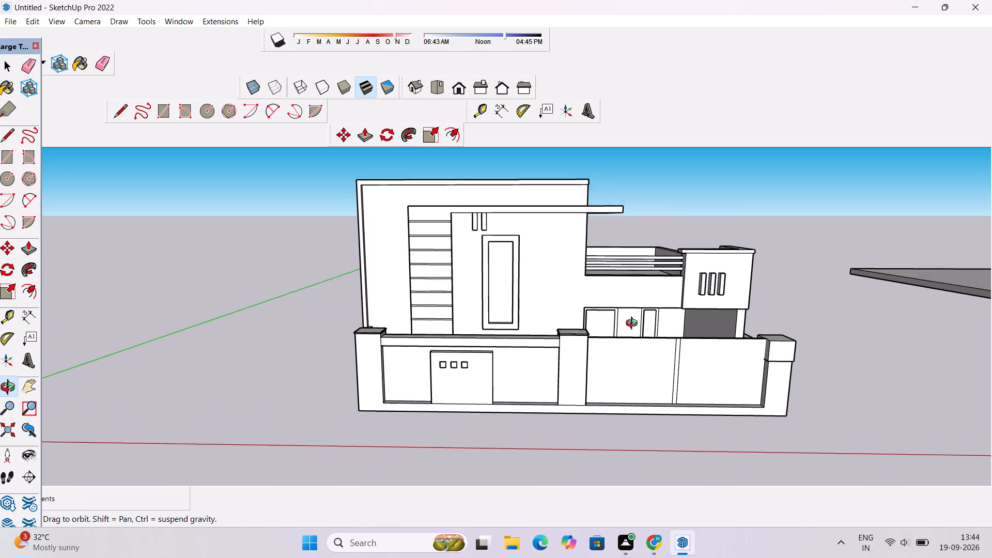
{"action": "left_click_drag", "start_coordinate": [634, 324], "coordinate": [634, 331]}
{"action": "scroll", "coordinate": [629, 424], "scroll_direction": "up", "scroll_amount": 4}
{"action": "left_click_drag", "start_coordinate": [645, 409], "coordinate": [657, 376]}
{"action": "left_click_drag", "start_coordinate": [696, 364], "coordinate": [608, 337], "text": "shift"}
{"action": "scroll", "coordinate": [600, 337], "scroll_direction": "down", "scroll_amount": 4}
{"action": "left_click_drag", "start_coordinate": [608, 368], "coordinate": [626, 423]}
{"action": "scroll", "coordinate": [626, 380], "scroll_direction": "up", "scroll_amount": 3}
{"action": "left_click_drag", "start_coordinate": [658, 379], "coordinate": [626, 316]}
{"action": "scroll", "coordinate": [623, 314], "scroll_direction": "down", "scroll_amount": 3}
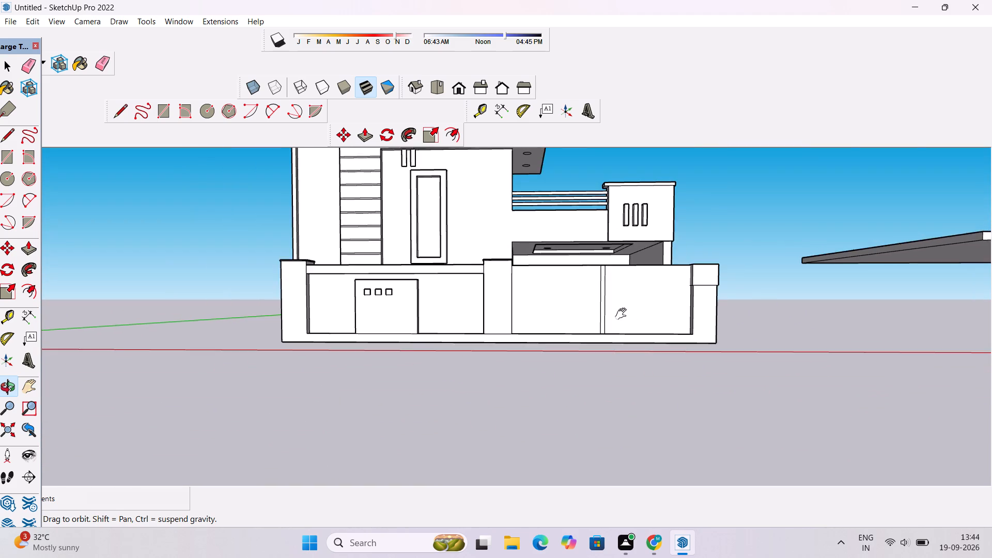
{"action": "left_click_drag", "start_coordinate": [613, 317], "coordinate": [501, 358], "text": "shift"}
{"action": "scroll", "coordinate": [501, 358], "scroll_direction": "up", "scroll_amount": 3}
{"action": "left_click_drag", "start_coordinate": [501, 358], "coordinate": [502, 365], "text": "shift"}
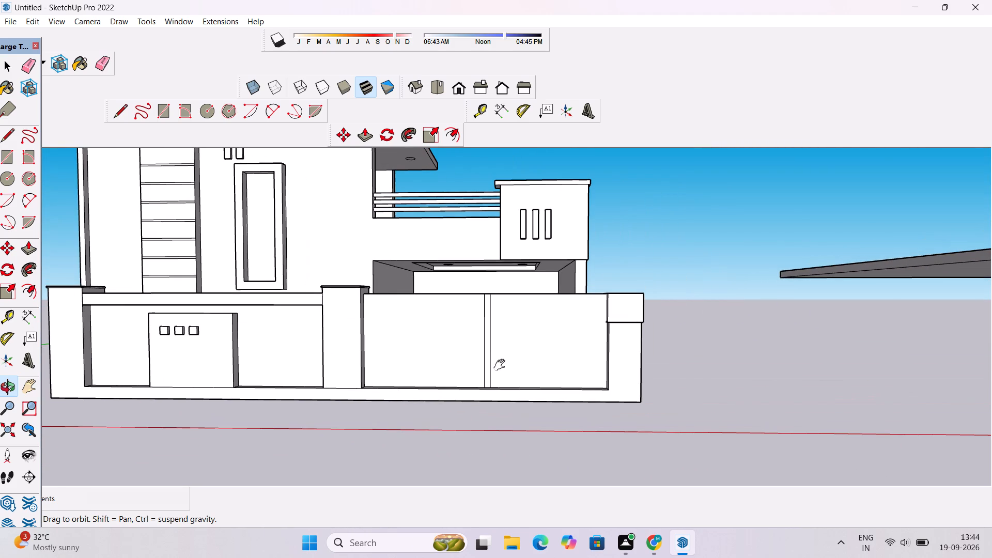
{"action": "scroll", "coordinate": [502, 365], "scroll_direction": "down", "scroll_amount": 5, "text": "shift"}
{"action": "left_click_drag", "start_coordinate": [509, 364], "coordinate": [522, 389], "text": "shift"}
{"action": "left_click_drag", "start_coordinate": [522, 389], "coordinate": [509, 385], "text": "shift"}
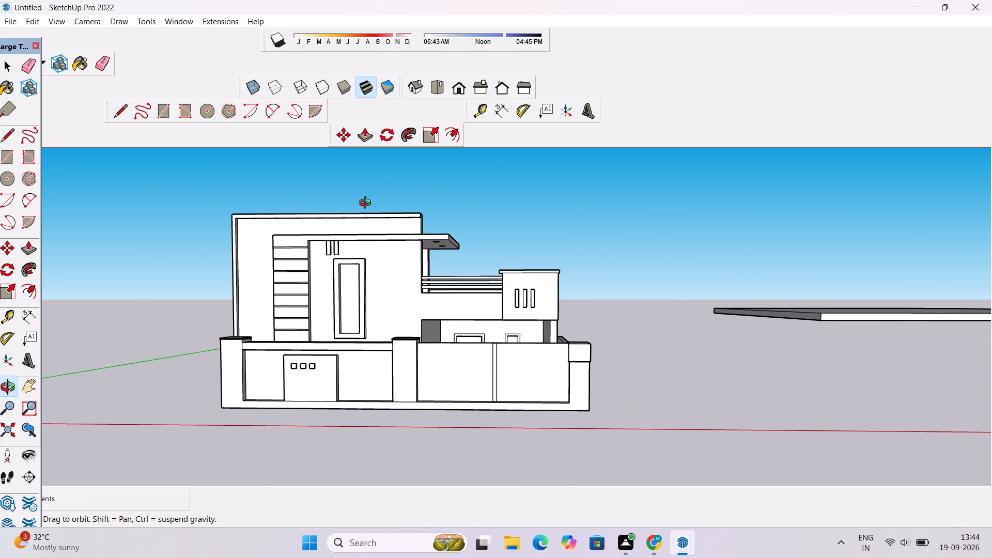
Display Tray 1 so the Materials browser is available for colouring the house.
{"action": "left_click", "coordinate": [166, 24]}
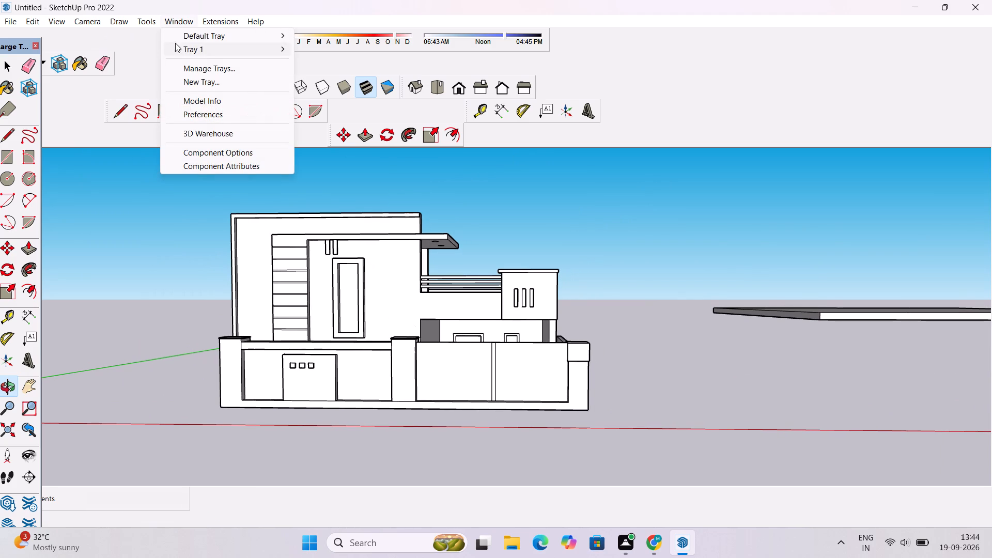
{"action": "left_click", "coordinate": [180, 48]}
{"action": "left_click", "coordinate": [317, 53]}
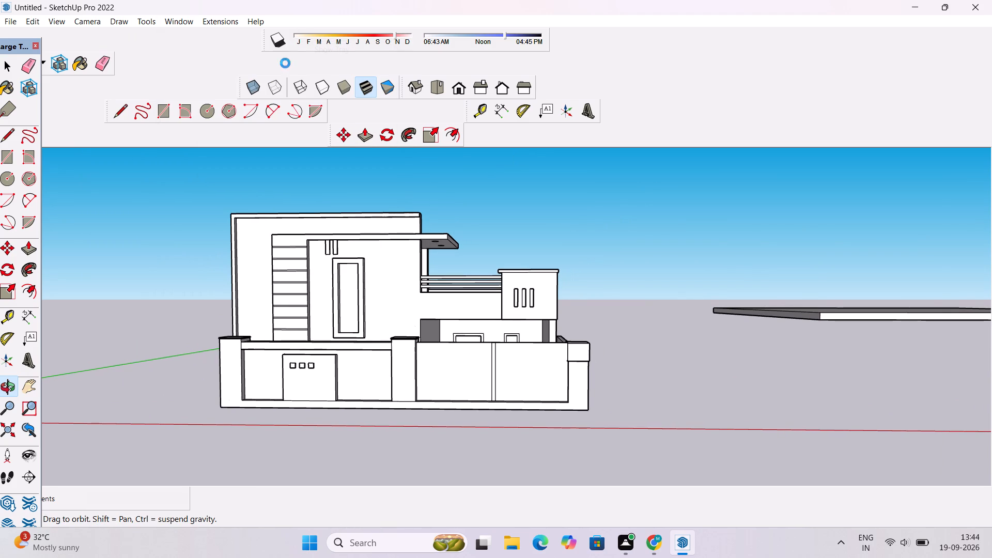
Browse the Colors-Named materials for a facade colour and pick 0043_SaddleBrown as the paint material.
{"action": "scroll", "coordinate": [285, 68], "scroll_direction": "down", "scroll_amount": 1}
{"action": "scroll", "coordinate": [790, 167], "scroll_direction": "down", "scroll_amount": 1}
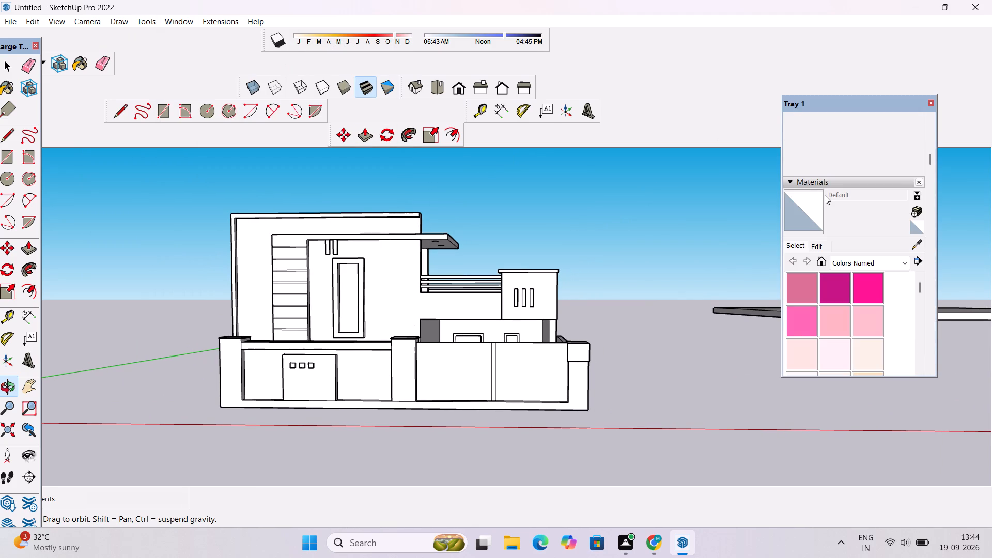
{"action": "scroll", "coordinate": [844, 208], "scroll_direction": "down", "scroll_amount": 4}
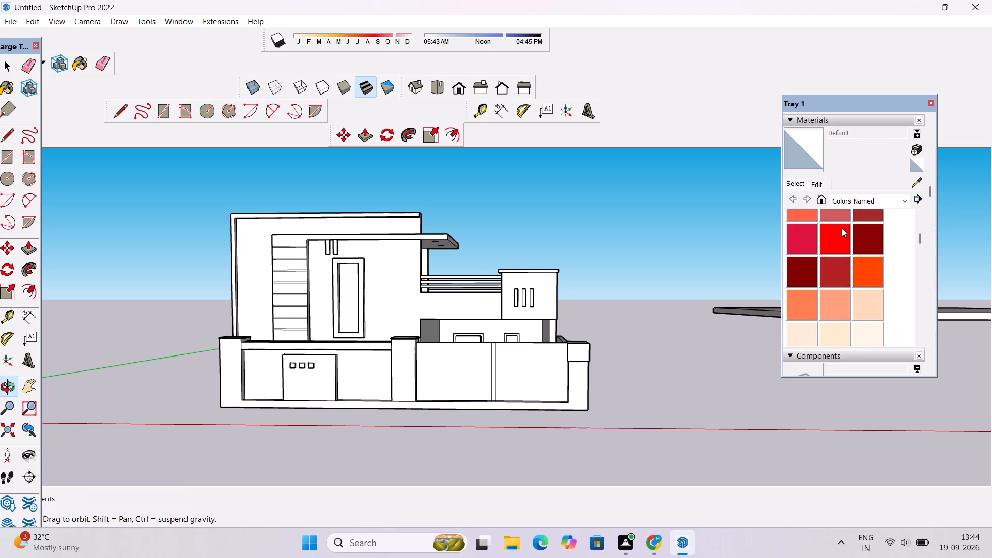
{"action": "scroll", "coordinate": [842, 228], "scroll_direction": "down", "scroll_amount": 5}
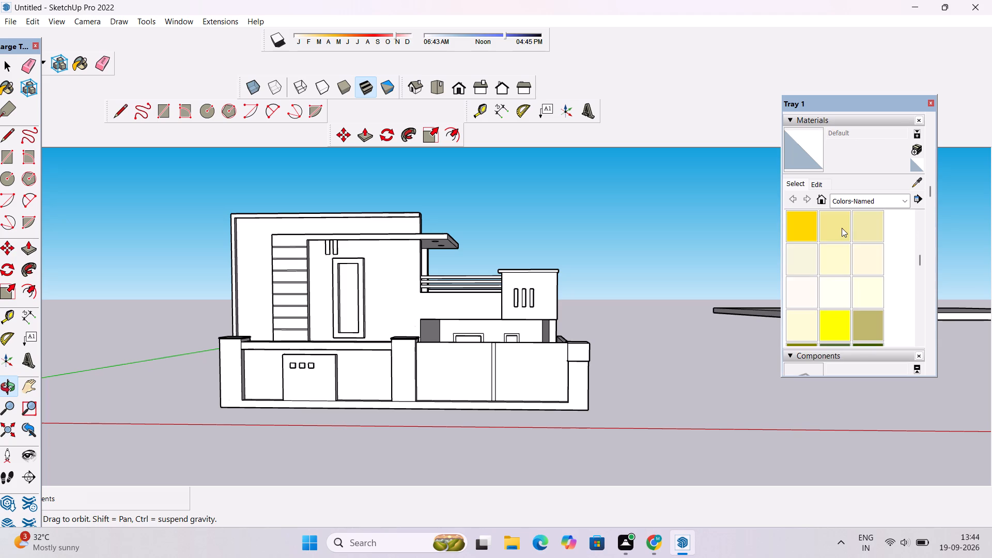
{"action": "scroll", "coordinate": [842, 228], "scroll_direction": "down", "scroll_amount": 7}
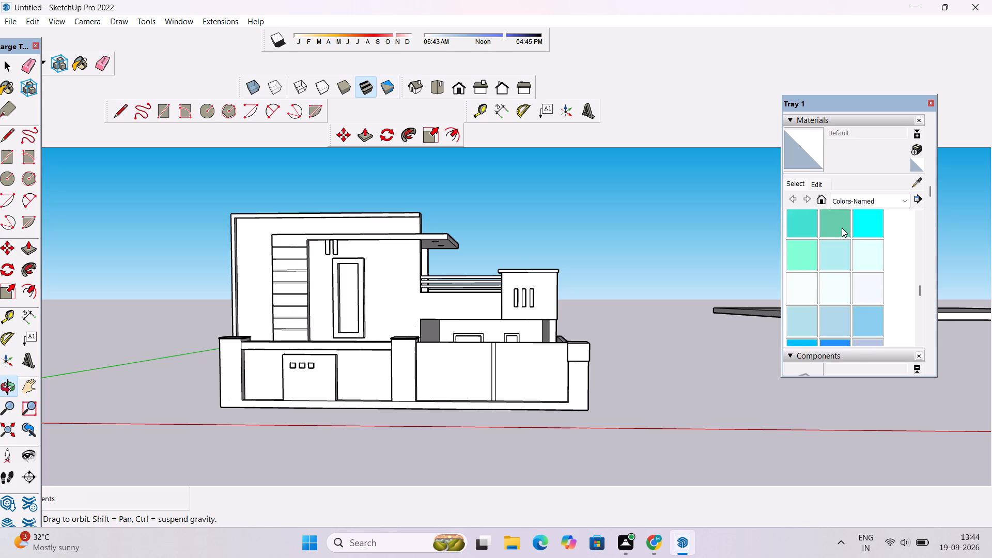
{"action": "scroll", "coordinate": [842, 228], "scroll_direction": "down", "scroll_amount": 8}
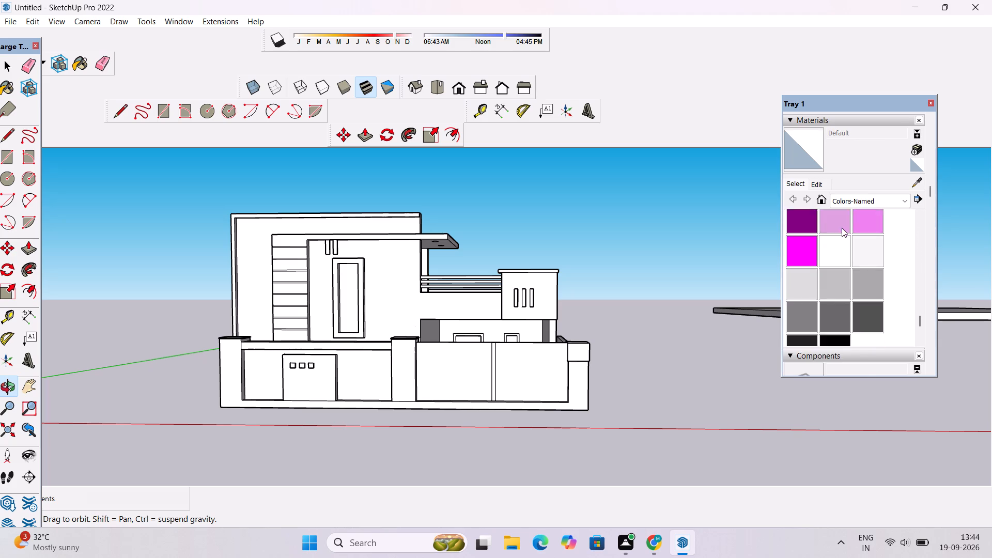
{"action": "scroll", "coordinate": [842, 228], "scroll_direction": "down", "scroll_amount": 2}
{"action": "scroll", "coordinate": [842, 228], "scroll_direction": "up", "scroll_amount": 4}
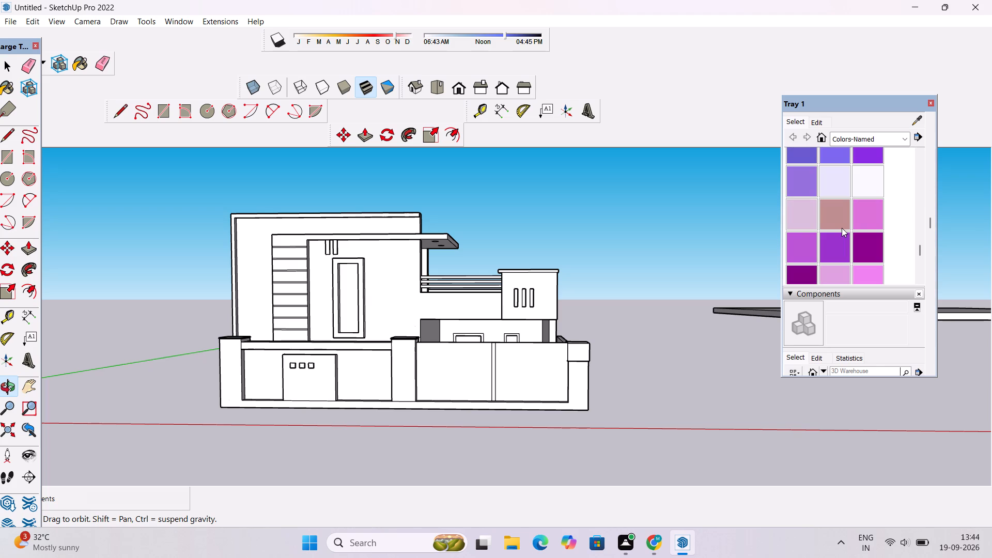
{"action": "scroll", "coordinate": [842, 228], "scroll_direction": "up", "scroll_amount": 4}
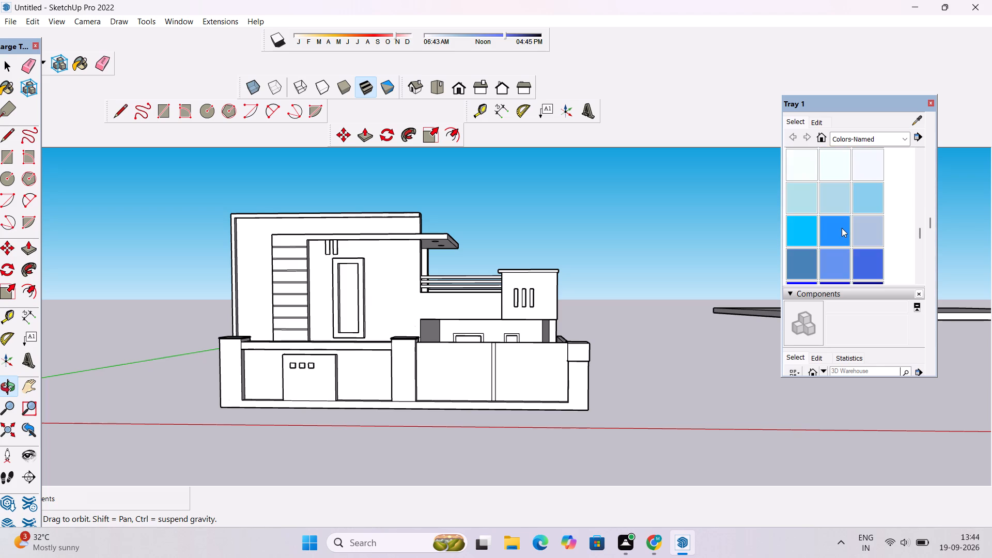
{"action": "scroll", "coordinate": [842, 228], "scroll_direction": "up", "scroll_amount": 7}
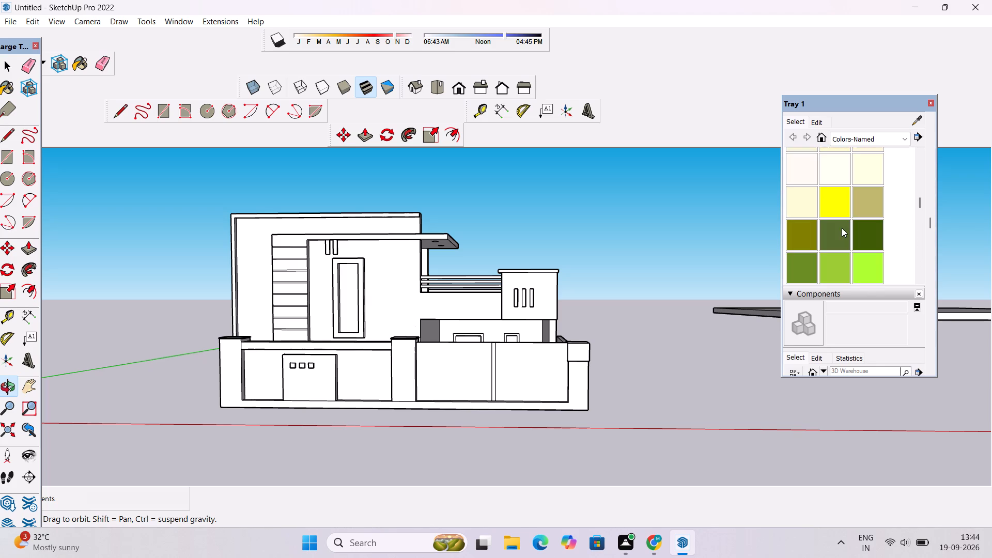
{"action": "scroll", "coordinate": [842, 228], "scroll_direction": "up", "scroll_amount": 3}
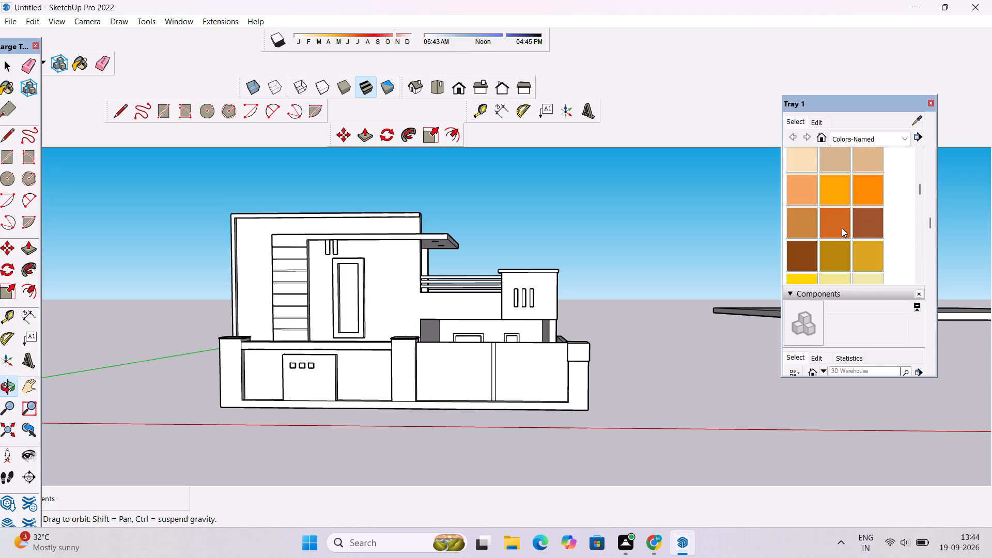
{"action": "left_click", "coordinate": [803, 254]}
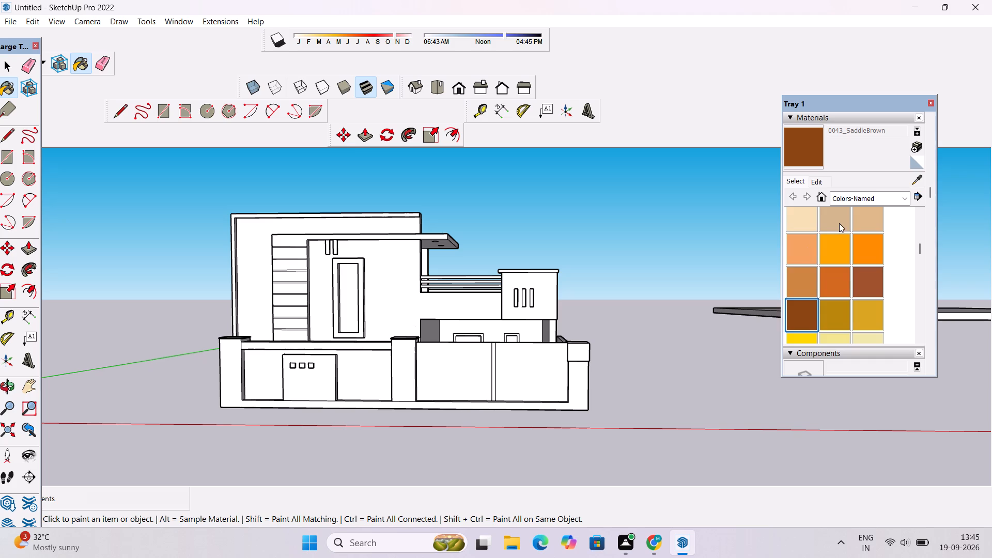
Paint the front face of the upper-floor block with three vertical slots using 0042_Sienna from Colors-Named.
{"action": "scroll", "coordinate": [835, 233], "scroll_direction": "down", "scroll_amount": 1}
{"action": "scroll", "coordinate": [835, 233], "scroll_direction": "up", "scroll_amount": 5}
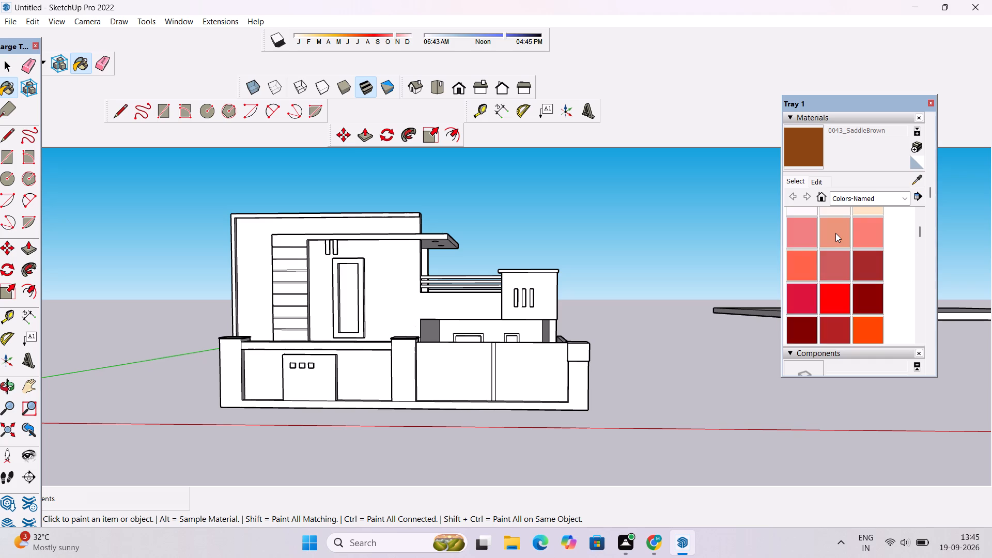
{"action": "scroll", "coordinate": [835, 233], "scroll_direction": "up", "scroll_amount": 3}
{"action": "scroll", "coordinate": [835, 233], "scroll_direction": "down", "scroll_amount": 3}
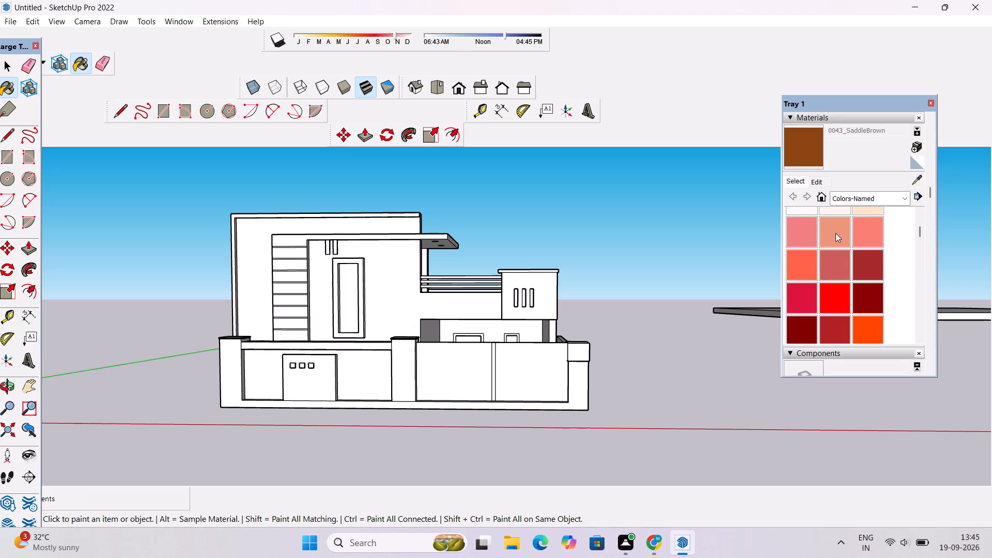
{"action": "scroll", "coordinate": [835, 233], "scroll_direction": "down", "scroll_amount": 1}
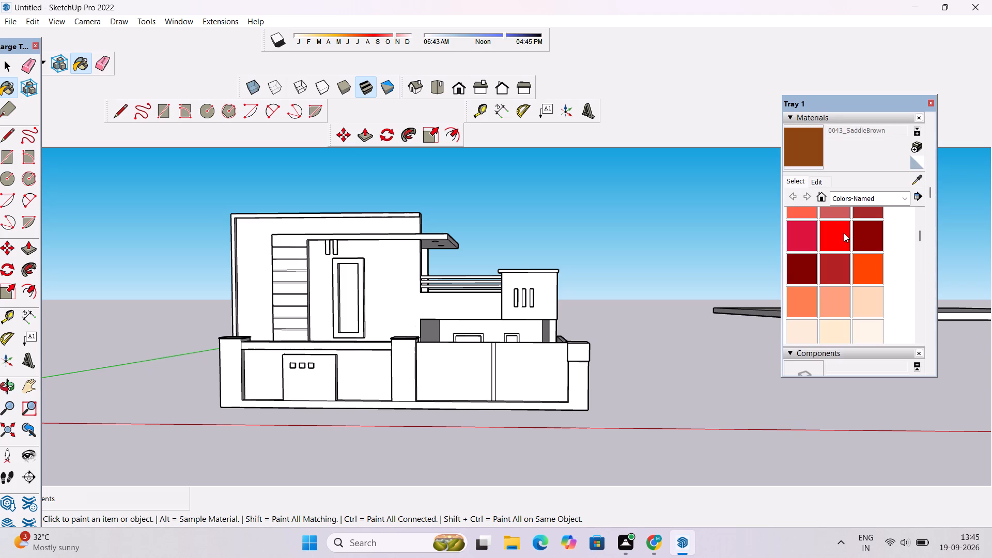
{"action": "scroll", "coordinate": [844, 233], "scroll_direction": "up", "scroll_amount": 1}
{"action": "scroll", "coordinate": [844, 233], "scroll_direction": "down", "scroll_amount": 2}
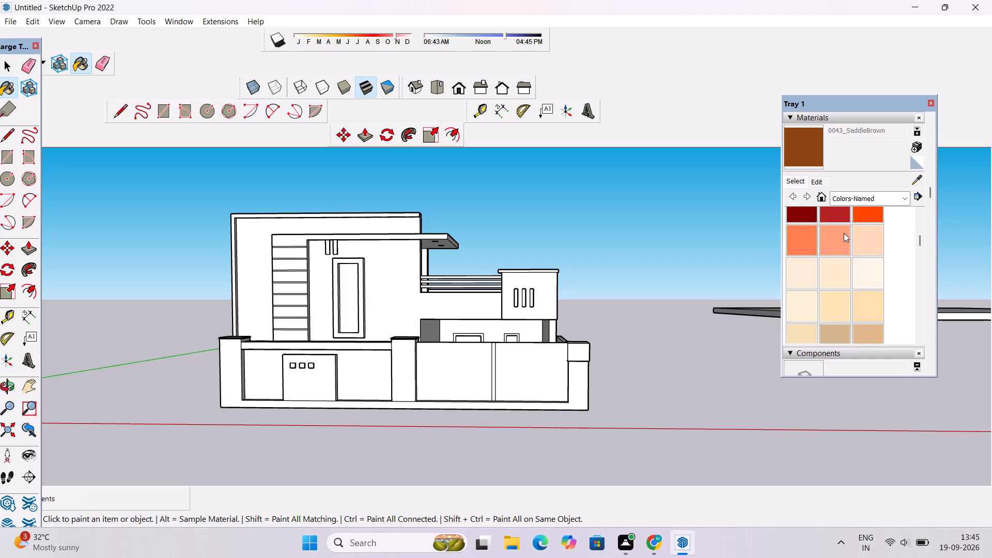
{"action": "scroll", "coordinate": [844, 233], "scroll_direction": "down", "scroll_amount": 3}
{"action": "left_click", "coordinate": [865, 222]}
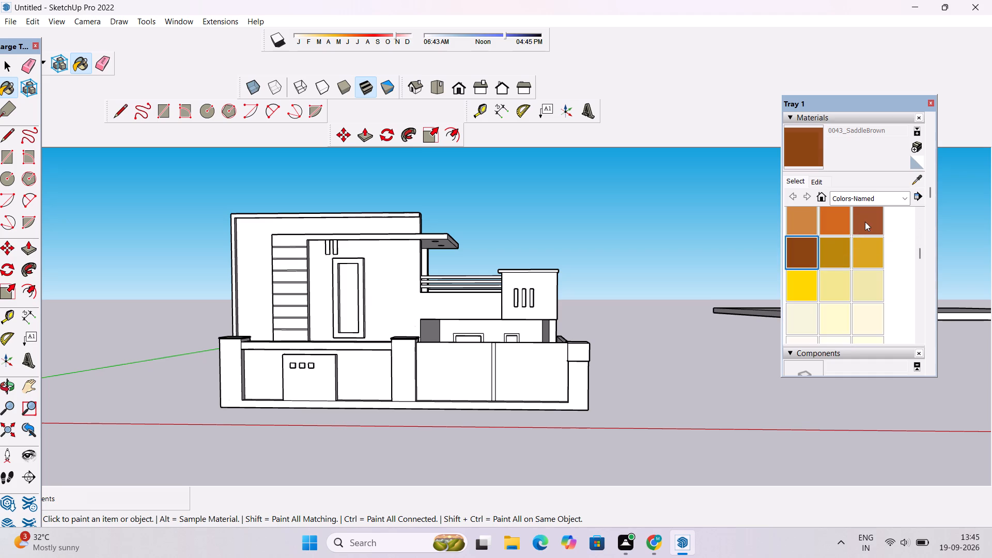
{"action": "scroll", "coordinate": [547, 276], "scroll_direction": "up", "scroll_amount": 4}
{"action": "left_click", "coordinate": [547, 276]}
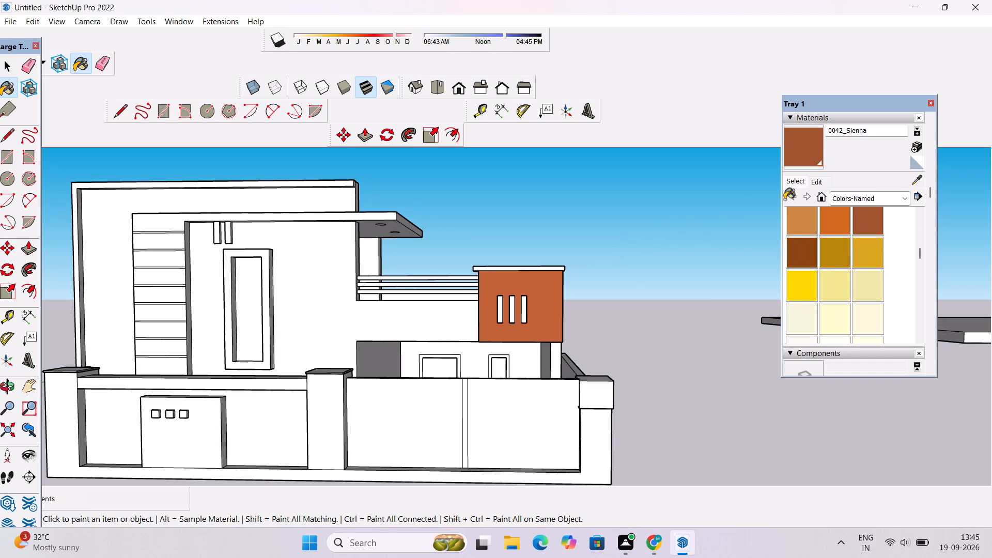
Edit the 0042_Sienna material to a darker reddish brown shade by lowering its brightness.
{"action": "left_click", "coordinate": [818, 184]}
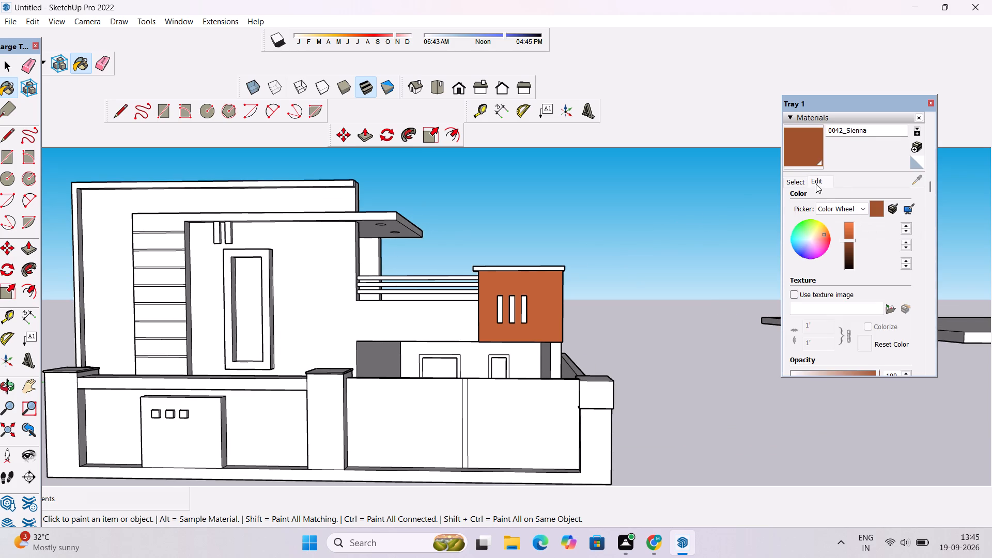
{"action": "left_click", "coordinate": [848, 249]}
{"action": "left_click", "coordinate": [848, 251]}
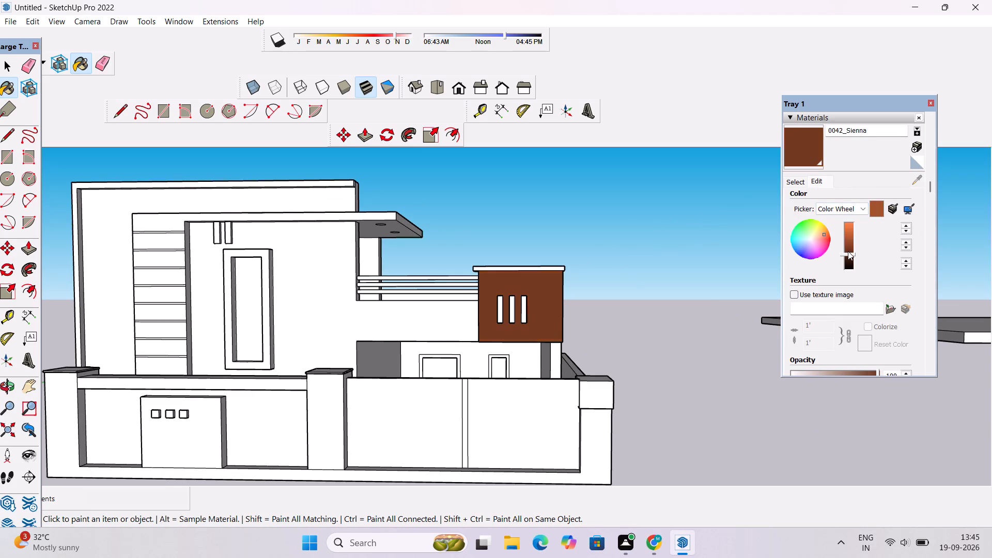
Paint the front fascia and the underside of the projecting canopy with the darkened 0042_Sienna.
{"action": "scroll", "coordinate": [642, 224], "scroll_direction": "down", "scroll_amount": 8}
{"action": "scroll", "coordinate": [401, 266], "scroll_direction": "up", "scroll_amount": 5}
{"action": "scroll", "coordinate": [428, 219], "scroll_direction": "up", "scroll_amount": 4}
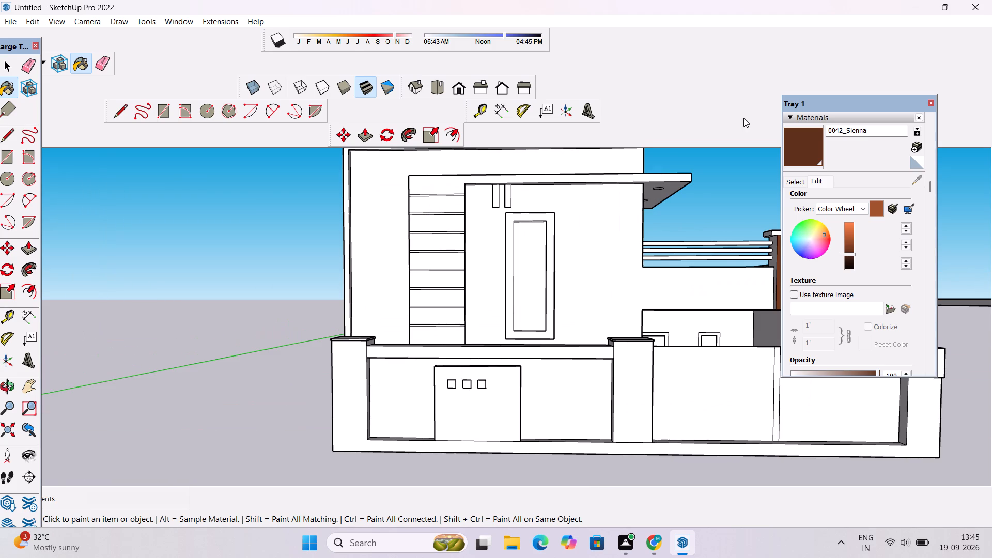
{"action": "scroll", "coordinate": [699, 182], "scroll_direction": "up", "scroll_amount": 8}
{"action": "left_click", "coordinate": [704, 163]}
{"action": "left_click", "coordinate": [704, 175]}
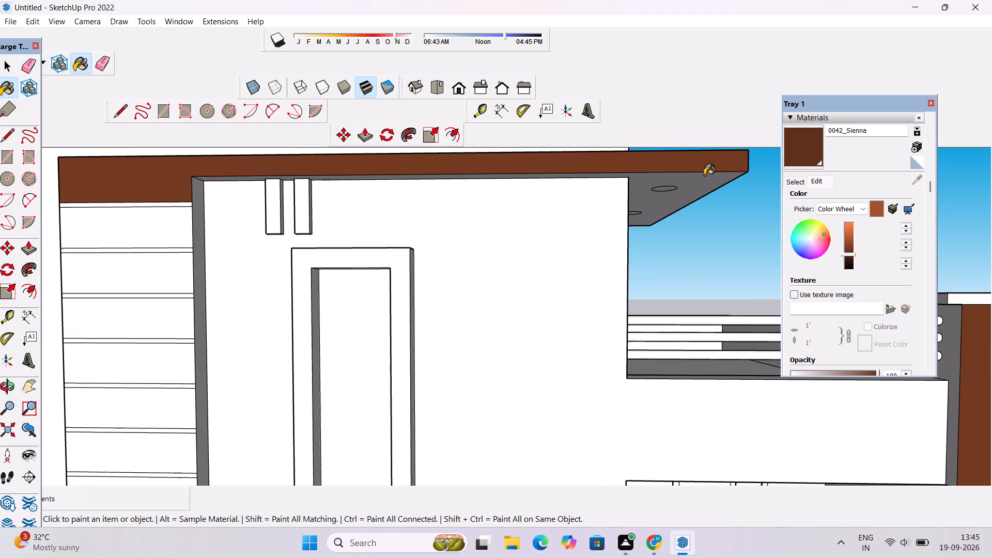
Paint each horizontal panel of the tall grooved strip below the canopy with 0042_Sienna, leaving the grooves white.
{"action": "scroll", "coordinate": [633, 176], "scroll_direction": "down", "scroll_amount": 9}
{"action": "scroll", "coordinate": [386, 214], "scroll_direction": "up", "scroll_amount": 8}
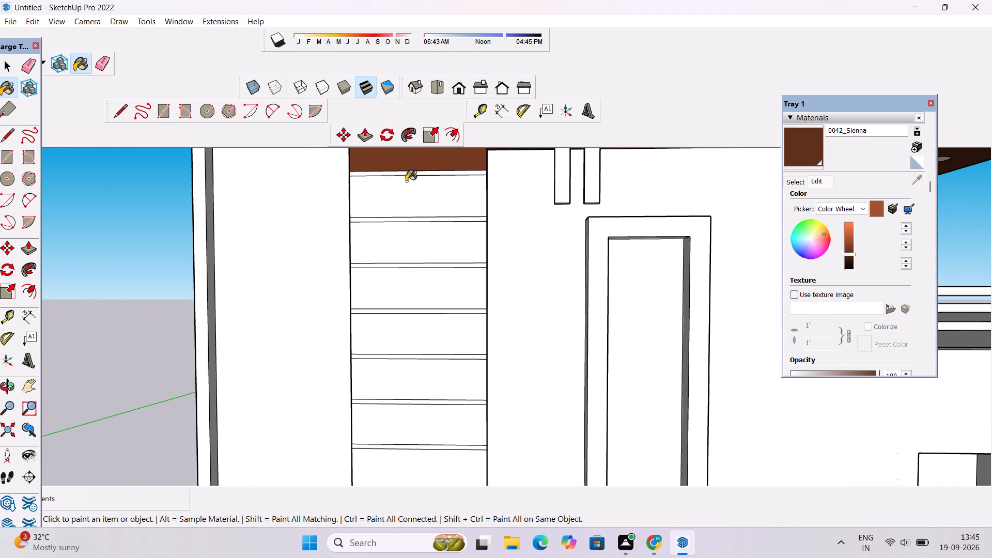
{"action": "left_click", "coordinate": [409, 187]}
{"action": "left_click", "coordinate": [417, 240]}
{"action": "scroll", "coordinate": [405, 206], "scroll_direction": "down", "scroll_amount": 5}
{"action": "left_click", "coordinate": [416, 255]}
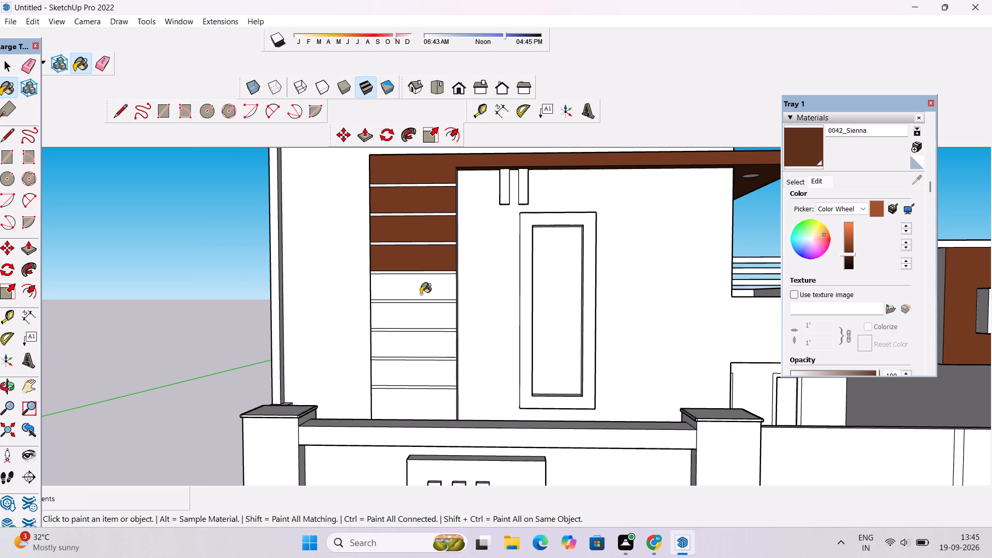
{"action": "left_click", "coordinate": [422, 289]}
{"action": "left_click", "coordinate": [423, 312]}
{"action": "left_click", "coordinate": [423, 348]}
{"action": "left_click", "coordinate": [424, 373]}
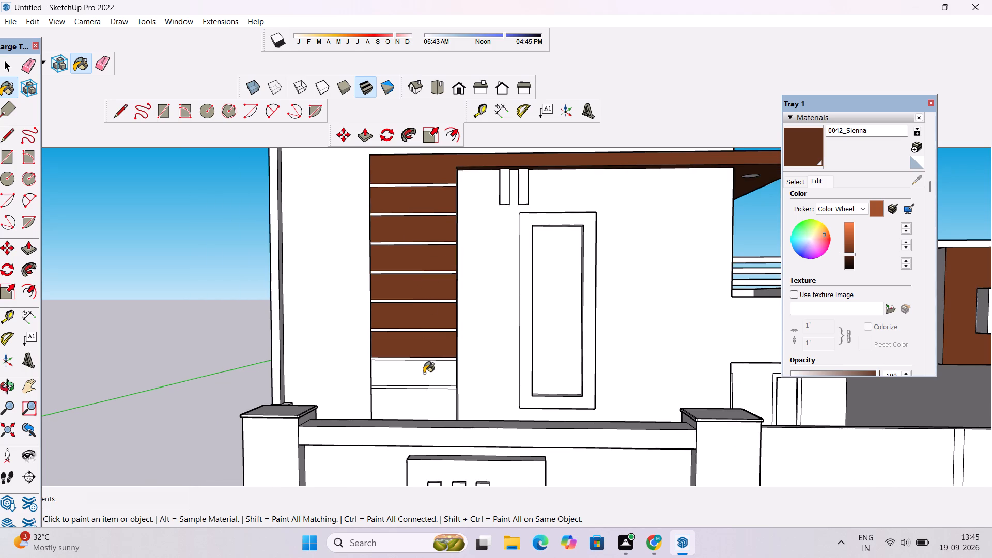
{"action": "left_click", "coordinate": [412, 400]}
Paint the narrow inner side face of the grooved strip, facing the tall window, with 0042_Sienna.
{"action": "scroll", "coordinate": [347, 312], "scroll_direction": "down", "scroll_amount": 7}
{"action": "scroll", "coordinate": [796, 222], "scroll_direction": "up", "scroll_amount": 4}
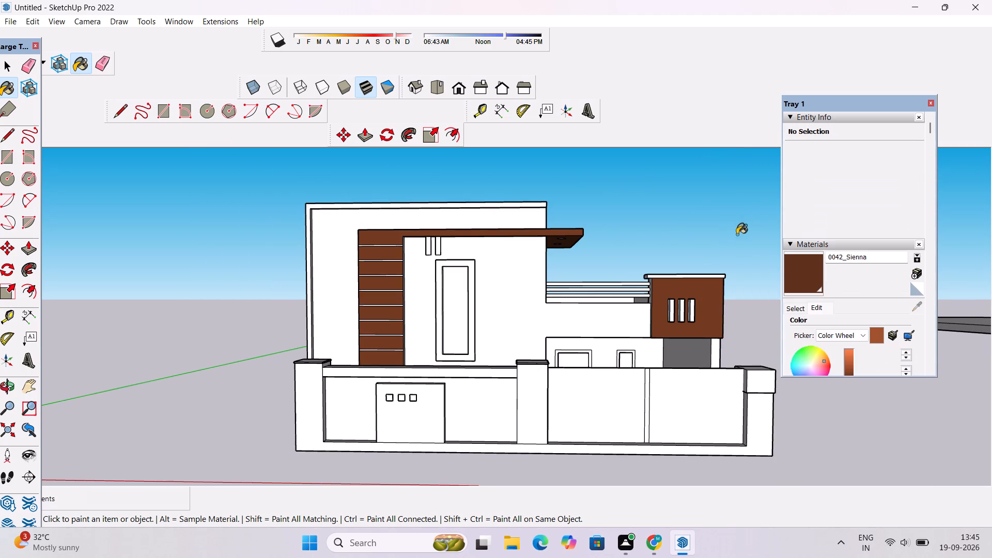
{"action": "scroll", "coordinate": [717, 266], "scroll_direction": "up", "scroll_amount": 3}
{"action": "scroll", "coordinate": [467, 271], "scroll_direction": "up", "scroll_amount": 1}
{"action": "scroll", "coordinate": [330, 275], "scroll_direction": "up", "scroll_amount": 3}
{"action": "scroll", "coordinate": [226, 255], "scroll_direction": "up", "scroll_amount": 4}
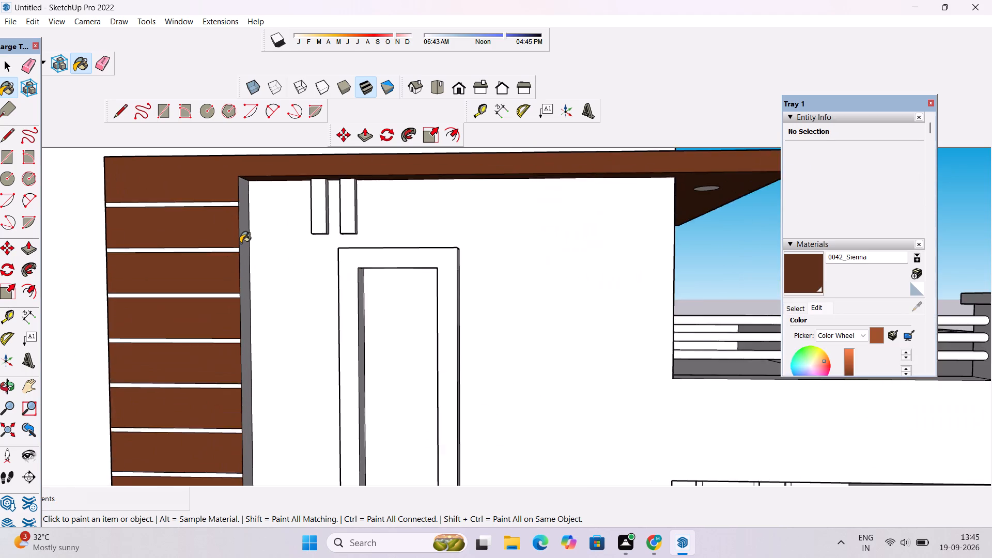
{"action": "scroll", "coordinate": [240, 243], "scroll_direction": "up", "scroll_amount": 4}
{"action": "left_click", "coordinate": [242, 234]}
{"action": "scroll", "coordinate": [257, 249], "scroll_direction": "down", "scroll_amount": 16}
Erase the short edge that divides the outer side face of the grooved strip from the canopy end.
{"action": "key", "text": "o"}
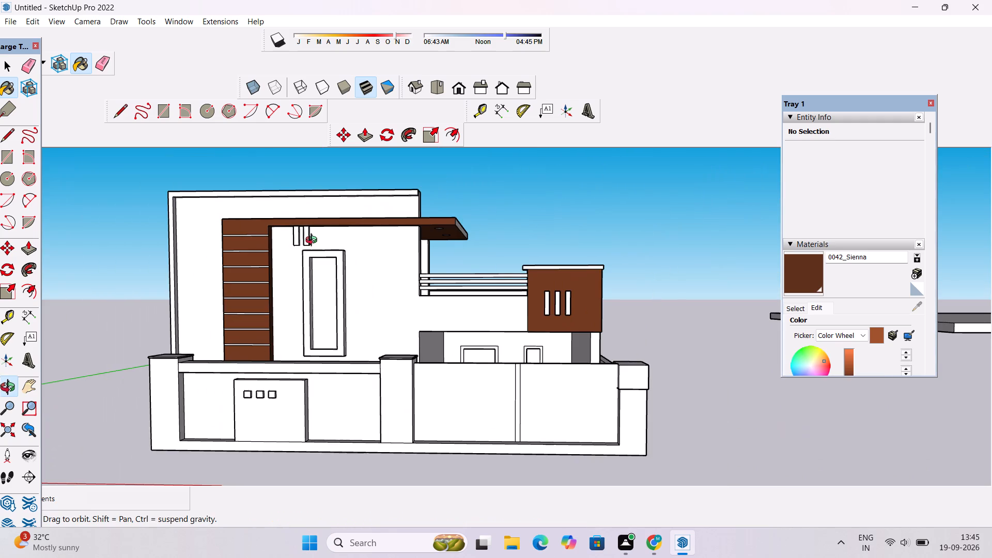
{"action": "left_click_drag", "start_coordinate": [316, 241], "coordinate": [355, 146]}
{"action": "scroll", "coordinate": [322, 200], "scroll_direction": "up", "scroll_amount": 5}
{"action": "left_click_drag", "start_coordinate": [330, 202], "coordinate": [569, 253]}
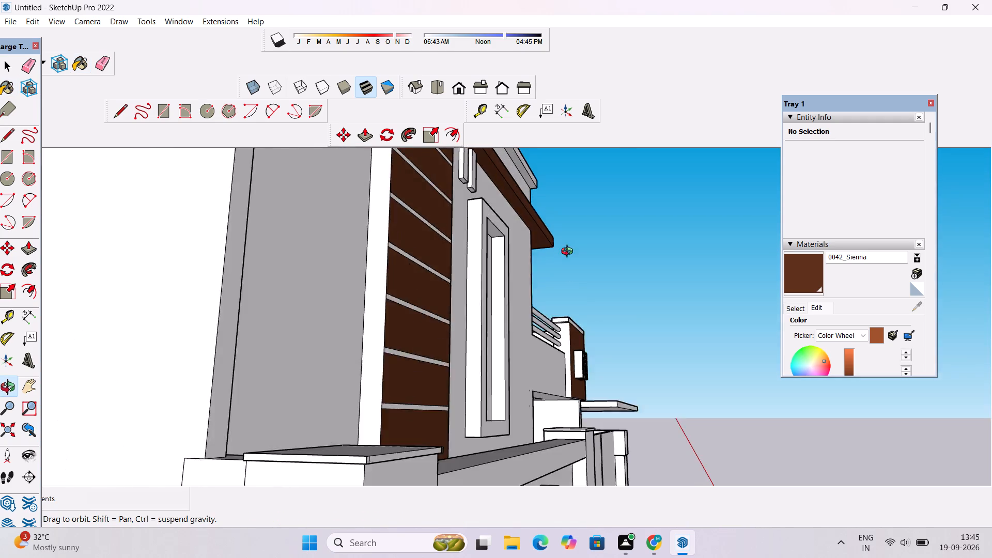
{"action": "left_click_drag", "start_coordinate": [569, 253], "coordinate": [575, 274]}
{"action": "scroll", "coordinate": [457, 266], "scroll_direction": "down", "scroll_amount": 6}
{"action": "left_click_drag", "start_coordinate": [444, 267], "coordinate": [432, 317]}
{"action": "scroll", "coordinate": [417, 285], "scroll_direction": "up", "scroll_amount": 1}
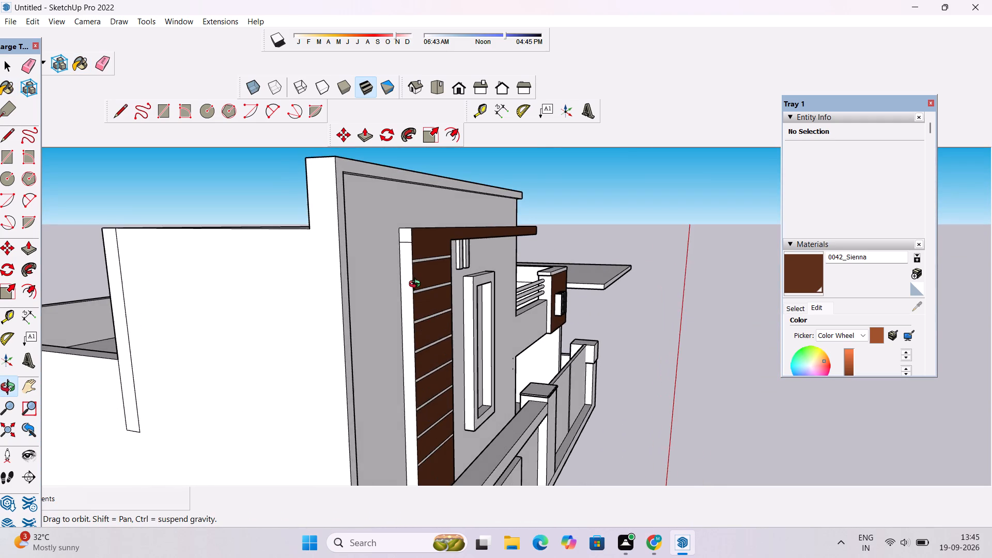
{"action": "scroll", "coordinate": [417, 285], "scroll_direction": "up", "scroll_amount": 2}
{"action": "key", "text": "e"}
{"action": "left_click_drag", "start_coordinate": [401, 229], "coordinate": [401, 236]}
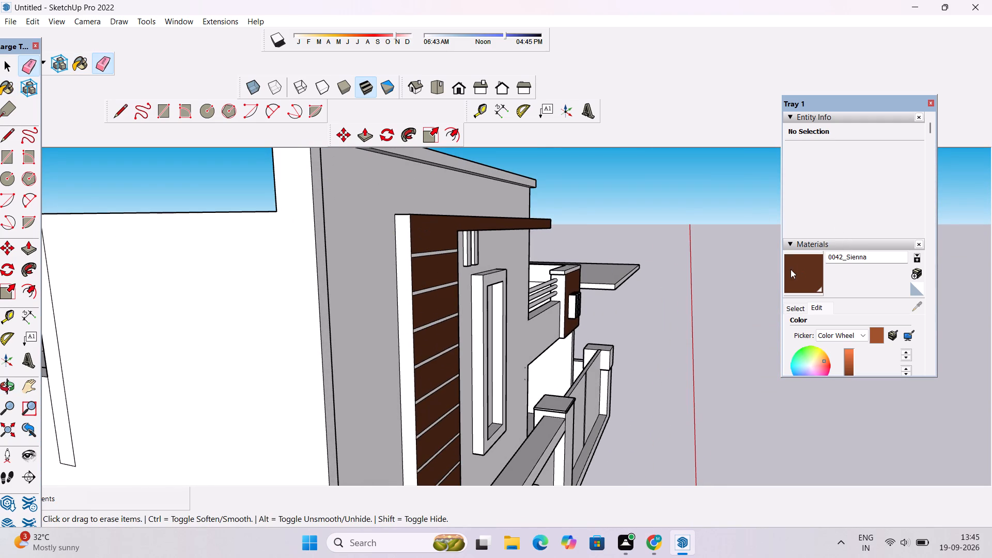
Paint the outer side face of the grooved strip with 0042_Sienna.
{"action": "left_click", "coordinate": [791, 269]}
{"action": "left_click", "coordinate": [407, 244]}
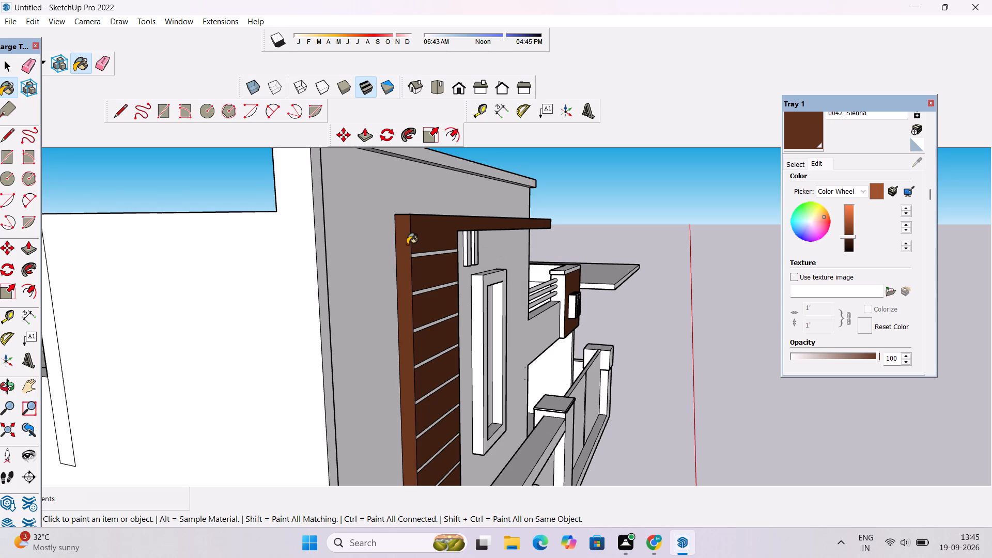
Paint the narrow end face of the projecting balcony box, where the railing bars meet it, with 0042_Sienna.
{"action": "key", "text": "o"}
{"action": "left_click_drag", "start_coordinate": [541, 256], "coordinate": [419, 236]}
{"action": "scroll", "coordinate": [411, 221], "scroll_direction": "down", "scroll_amount": 7}
{"action": "left_click_drag", "start_coordinate": [433, 241], "coordinate": [398, 247]}
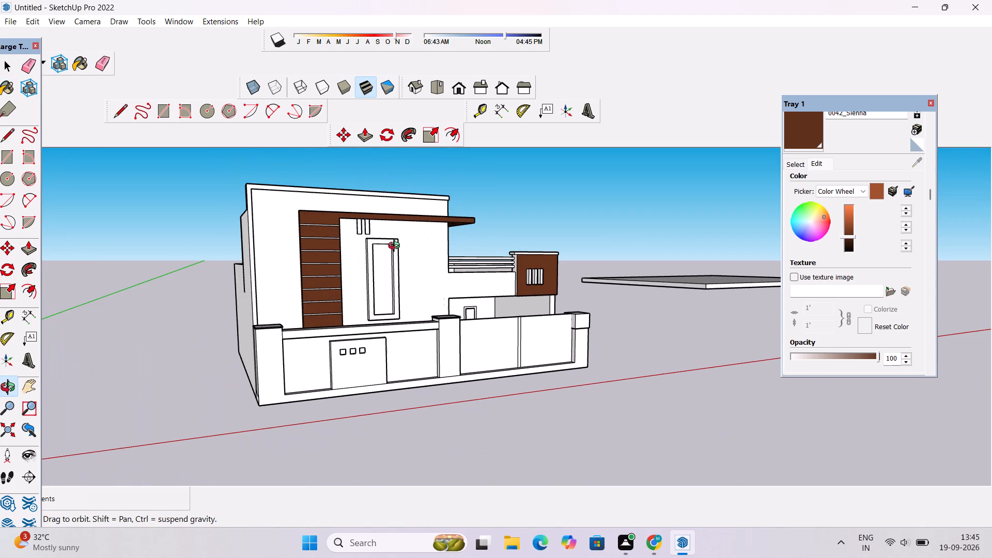
{"action": "left_click_drag", "start_coordinate": [424, 247], "coordinate": [411, 256]}
{"action": "scroll", "coordinate": [403, 252], "scroll_direction": "down", "scroll_amount": 2}
{"action": "left_click_drag", "start_coordinate": [443, 274], "coordinate": [531, 299]}
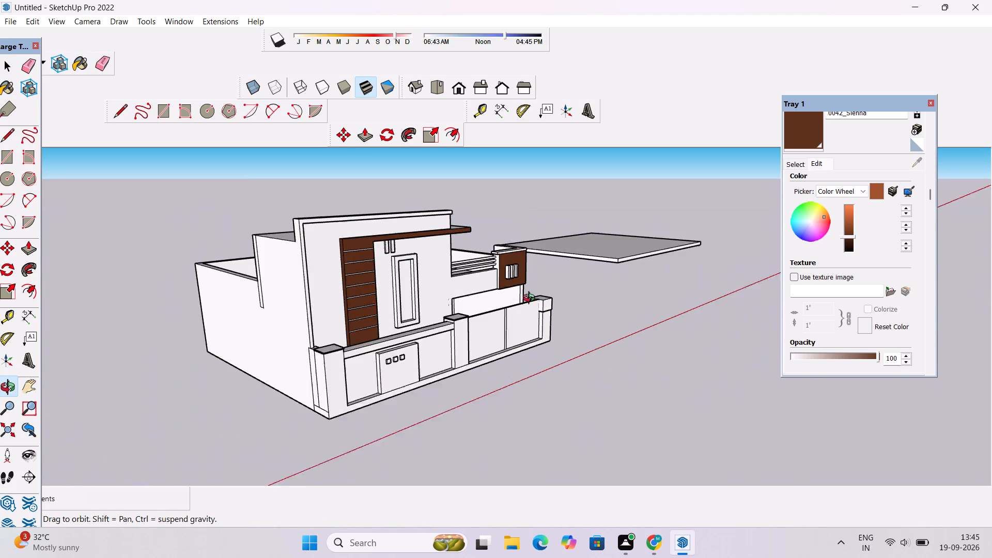
{"action": "left_click_drag", "start_coordinate": [531, 299], "coordinate": [539, 298]}
{"action": "scroll", "coordinate": [516, 260], "scroll_direction": "up", "scroll_amount": 10}
{"action": "left_click_drag", "start_coordinate": [481, 276], "coordinate": [489, 285]}
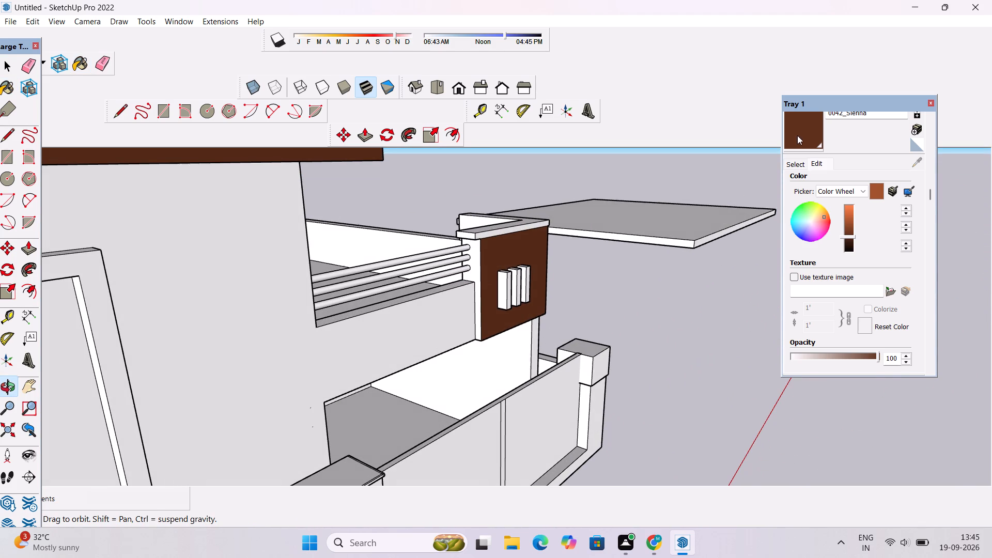
{"action": "left_click", "coordinate": [798, 131]}
{"action": "scroll", "coordinate": [481, 265], "scroll_direction": "up", "scroll_amount": 5}
{"action": "left_click", "coordinate": [473, 258]}
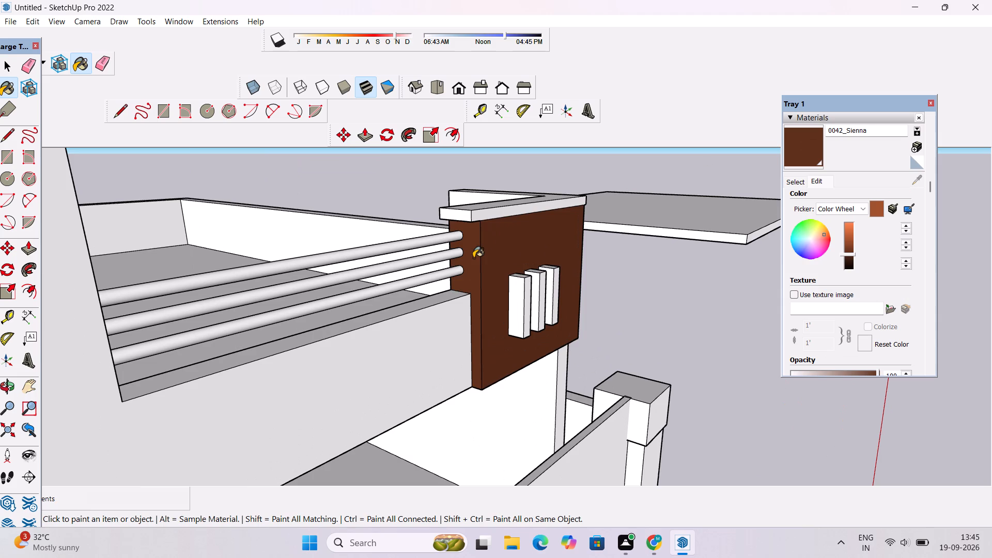
Paint the outer side face of the projecting balcony box with 0042_Sienna.
{"action": "key", "text": "o"}
{"action": "left_click_drag", "start_coordinate": [672, 257], "coordinate": [444, 242]}
{"action": "left_click_drag", "start_coordinate": [654, 286], "coordinate": [598, 286]}
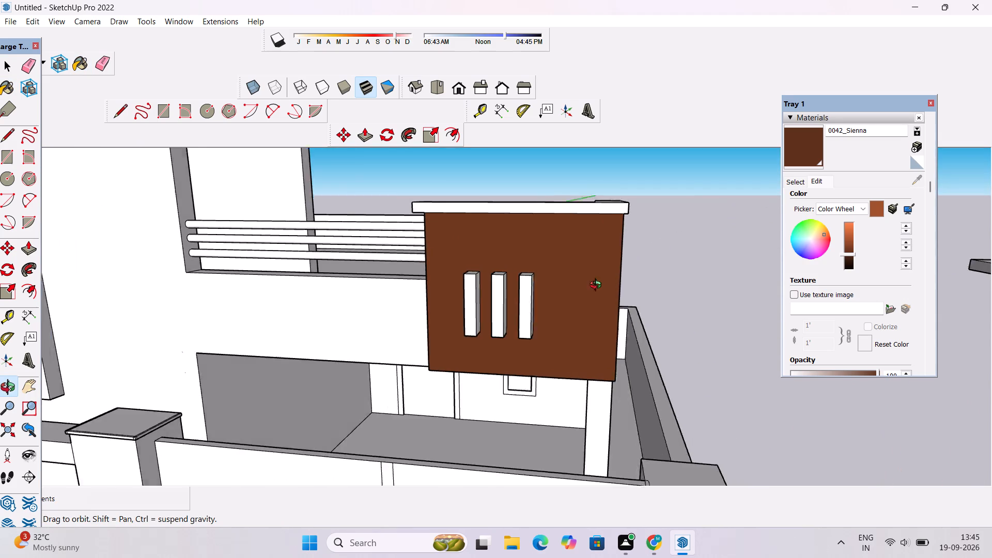
{"action": "left_click_drag", "start_coordinate": [598, 286], "coordinate": [549, 280]}
{"action": "left_click_drag", "start_coordinate": [628, 298], "coordinate": [621, 295], "text": "shift"}
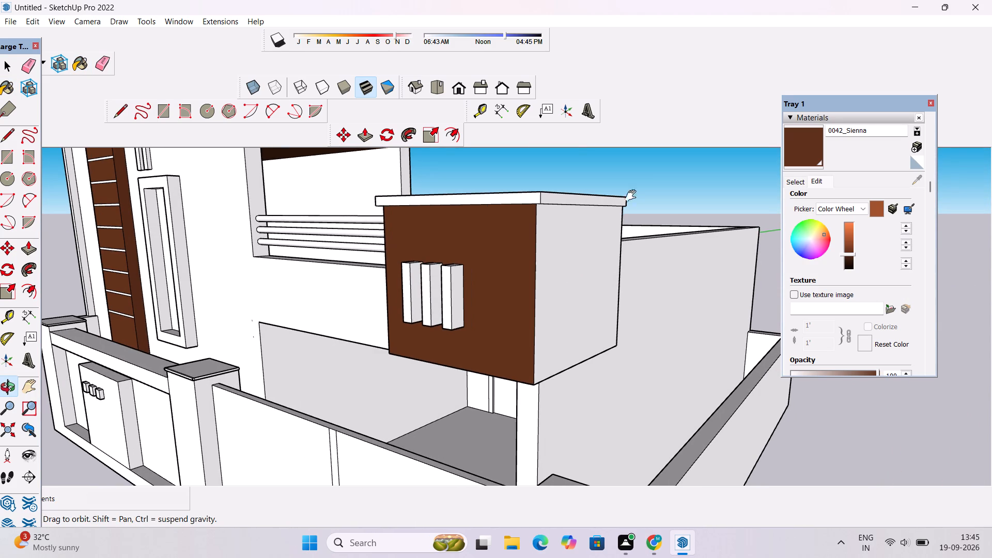
{"action": "scroll", "coordinate": [638, 258], "scroll_direction": "down", "scroll_amount": 6, "text": "shift"}
{"action": "left_click_drag", "start_coordinate": [653, 270], "coordinate": [574, 282], "text": "shift"}
{"action": "left_click", "coordinate": [803, 152]}
{"action": "left_click", "coordinate": [529, 273]}
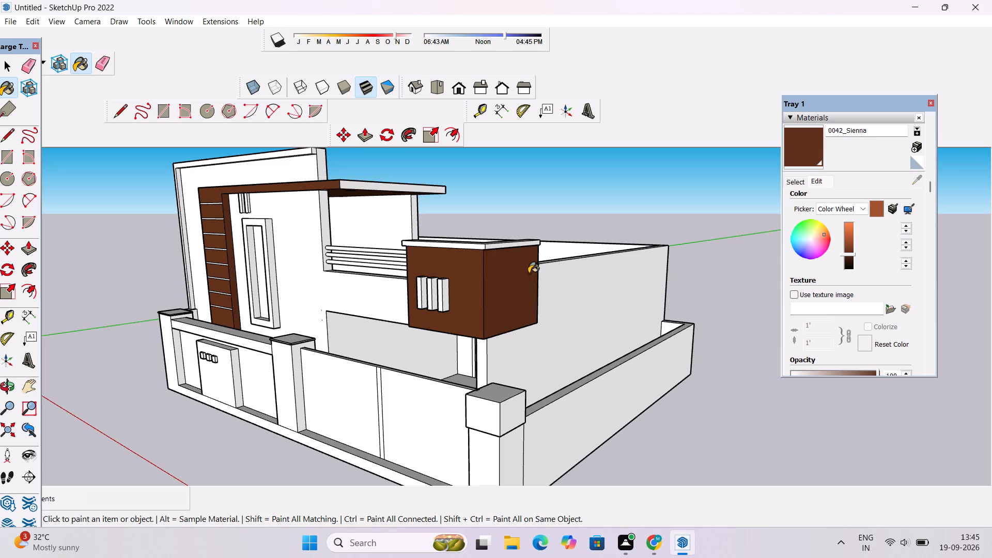
Paint the front and outer side edges of the balcony box's cap and the underside of its side overhang with 0042_Sienna.
{"action": "scroll", "coordinate": [477, 255], "scroll_direction": "up", "scroll_amount": 8}
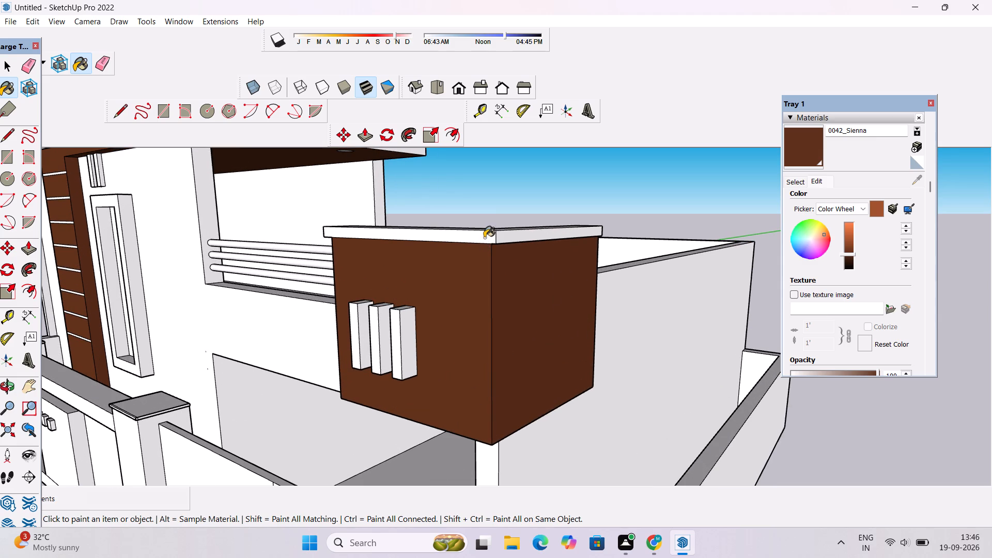
{"action": "left_click", "coordinate": [484, 238]}
{"action": "left_click", "coordinate": [509, 236]}
{"action": "key", "text": "o"}
{"action": "left_click_drag", "start_coordinate": [486, 324], "coordinate": [493, 256]}
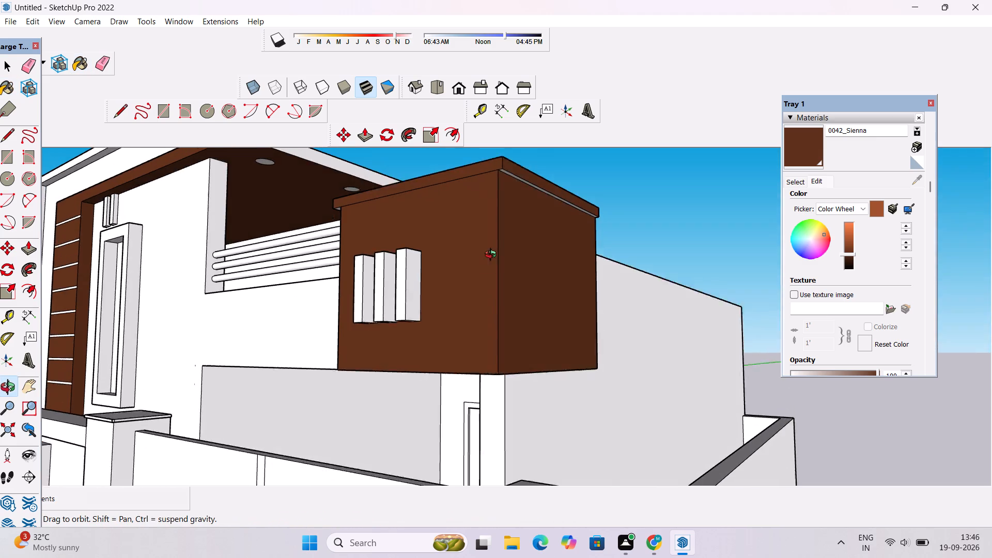
{"action": "left_click_drag", "start_coordinate": [493, 256], "coordinate": [494, 253]}
{"action": "left_click_drag", "start_coordinate": [494, 253], "coordinate": [543, 319], "text": "shift"}
{"action": "scroll", "coordinate": [524, 259], "scroll_direction": "up", "scroll_amount": 5, "text": "shift"}
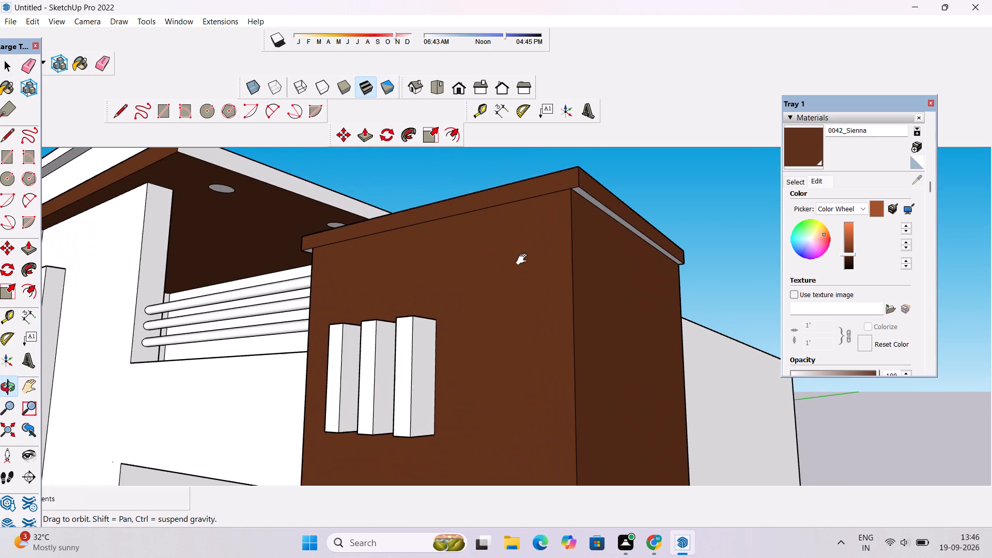
{"action": "left_click_drag", "start_coordinate": [533, 248], "coordinate": [514, 262], "text": "shift"}
{"action": "left_click", "coordinate": [817, 151]}
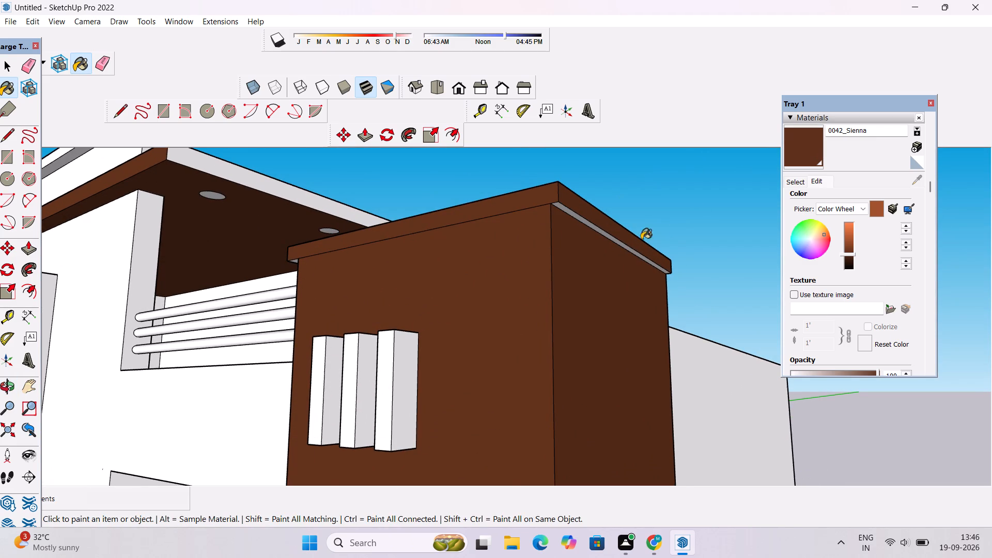
{"action": "scroll", "coordinate": [629, 245], "scroll_direction": "up", "scroll_amount": 9}
{"action": "left_click", "coordinate": [622, 245]}
Paint the end face of the balcony box's cap above the railing bars with 0042_Sienna.
{"action": "key", "text": "o"}
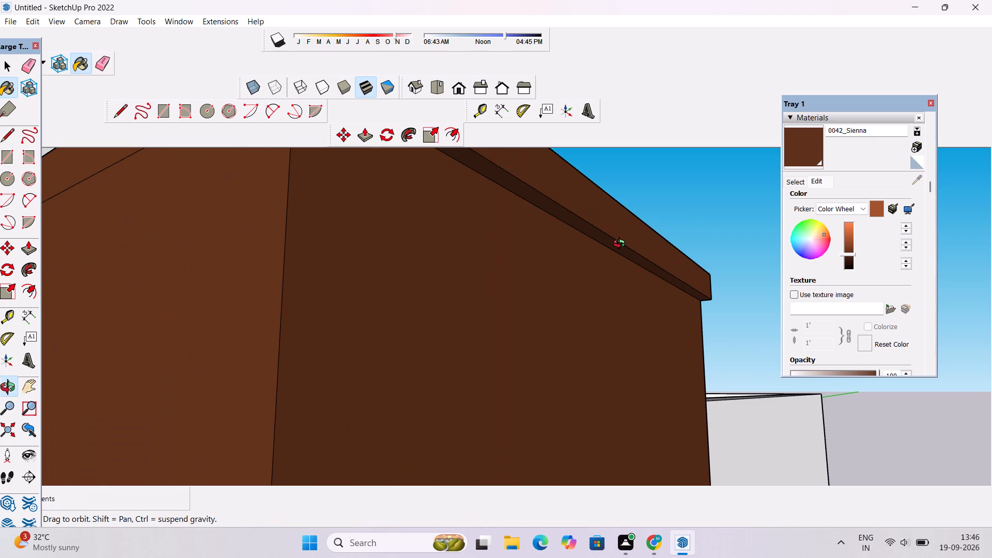
{"action": "scroll", "coordinate": [622, 245], "scroll_direction": "down", "scroll_amount": 11}
{"action": "left_click_drag", "start_coordinate": [614, 253], "coordinate": [788, 296]}
{"action": "scroll", "coordinate": [487, 283], "scroll_direction": "up", "scroll_amount": 3}
{"action": "left_click_drag", "start_coordinate": [486, 292], "coordinate": [551, 309]}
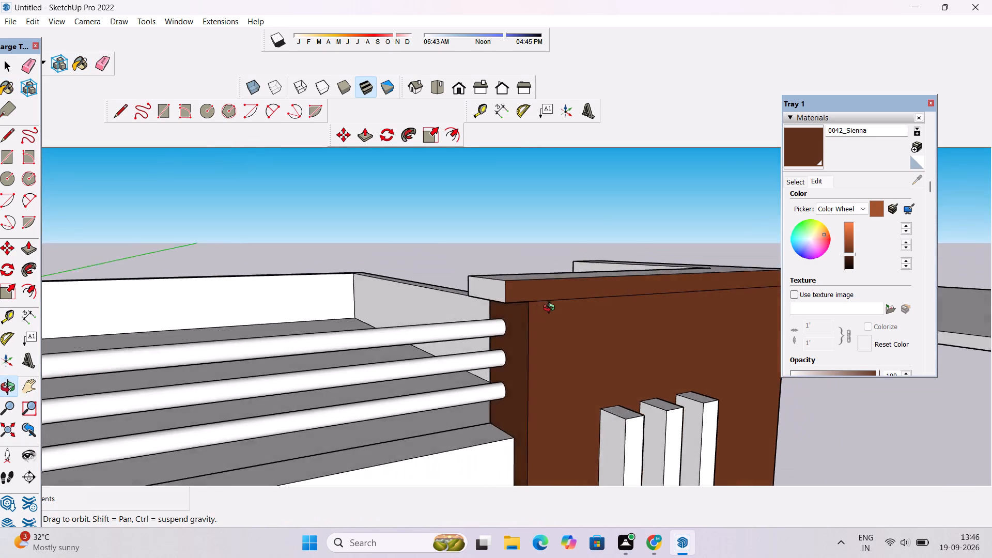
{"action": "left_click_drag", "start_coordinate": [551, 309], "coordinate": [632, 320]}
{"action": "left_click", "coordinate": [816, 151]}
{"action": "left_click", "coordinate": [536, 291]}
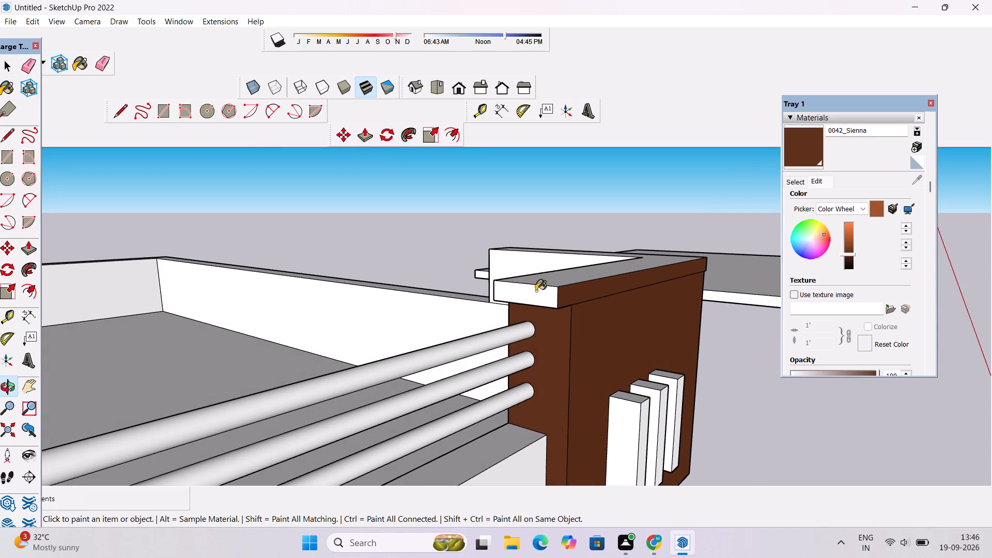
Paint the bottom face of the projecting balcony box with 0042_Sienna.
{"action": "key", "text": "o"}
{"action": "left_click_drag", "start_coordinate": [567, 291], "coordinate": [526, 300]}
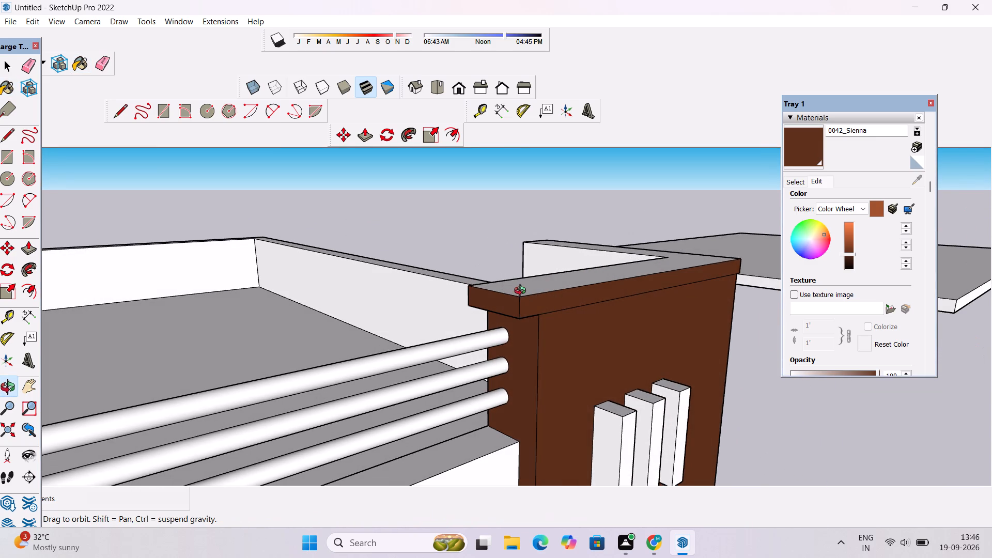
{"action": "scroll", "coordinate": [522, 292], "scroll_direction": "down", "scroll_amount": 6}
{"action": "left_click_drag", "start_coordinate": [613, 316], "coordinate": [535, 315]}
{"action": "scroll", "coordinate": [520, 308], "scroll_direction": "down", "scroll_amount": 4}
{"action": "left_click_drag", "start_coordinate": [519, 323], "coordinate": [467, 323]}
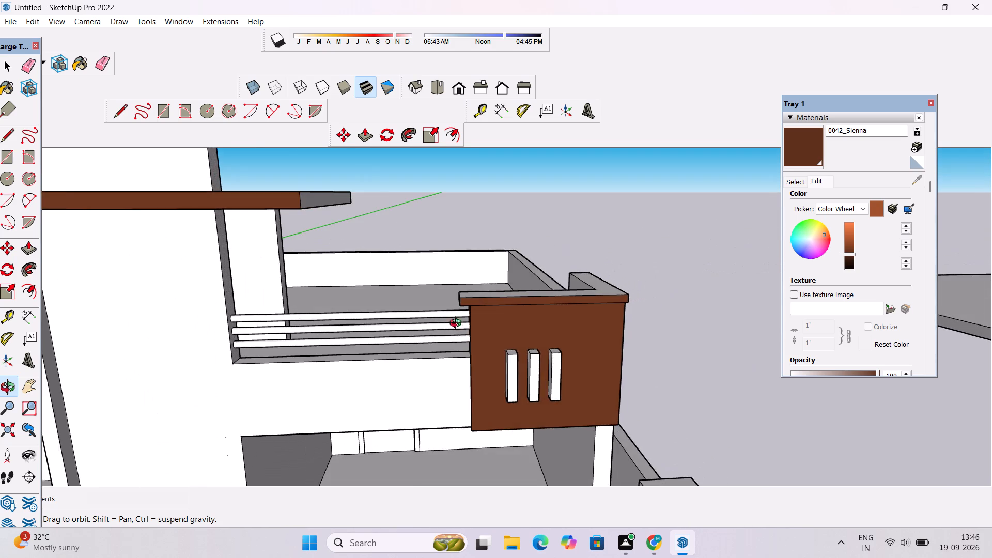
{"action": "scroll", "coordinate": [458, 324], "scroll_direction": "up", "scroll_amount": 3}
{"action": "left_click_drag", "start_coordinate": [460, 333], "coordinate": [509, 274], "text": "shift"}
{"action": "scroll", "coordinate": [510, 271], "scroll_direction": "down", "scroll_amount": 5}
{"action": "left_click_drag", "start_coordinate": [584, 342], "coordinate": [563, 234]}
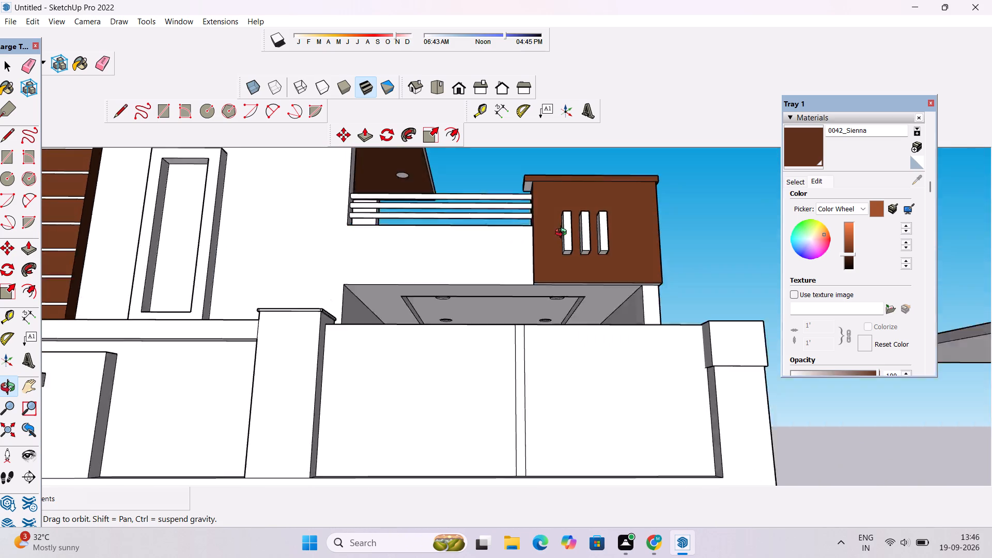
{"action": "left_click_drag", "start_coordinate": [563, 234], "coordinate": [563, 173]}
{"action": "scroll", "coordinate": [581, 211], "scroll_direction": "up", "scroll_amount": 3}
{"action": "left_click_drag", "start_coordinate": [598, 249], "coordinate": [488, 268], "text": "shift"}
{"action": "scroll", "coordinate": [449, 274], "scroll_direction": "up", "scroll_amount": 5}
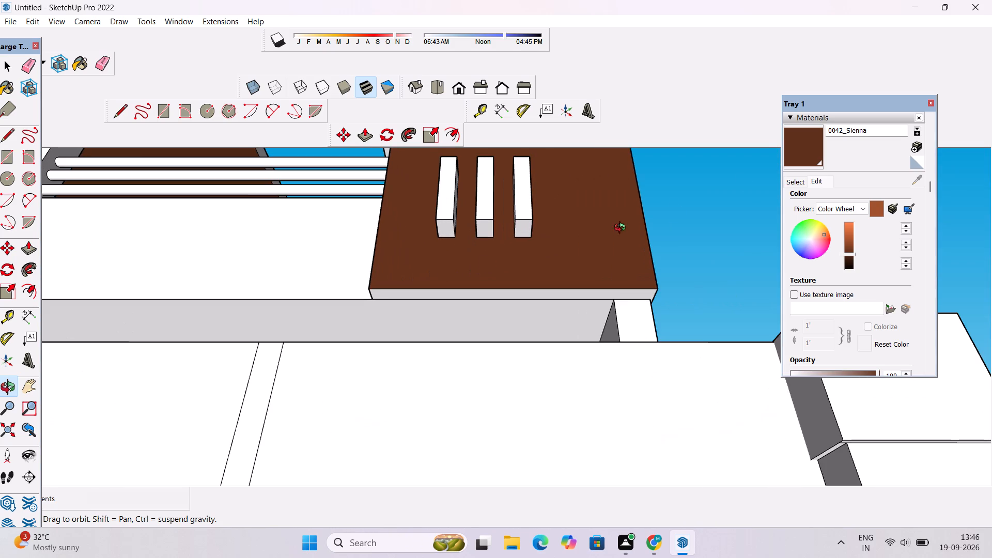
{"action": "left_click", "coordinate": [795, 149]}
{"action": "scroll", "coordinate": [603, 295], "scroll_direction": "up", "scroll_amount": 3}
{"action": "left_click", "coordinate": [603, 295]}
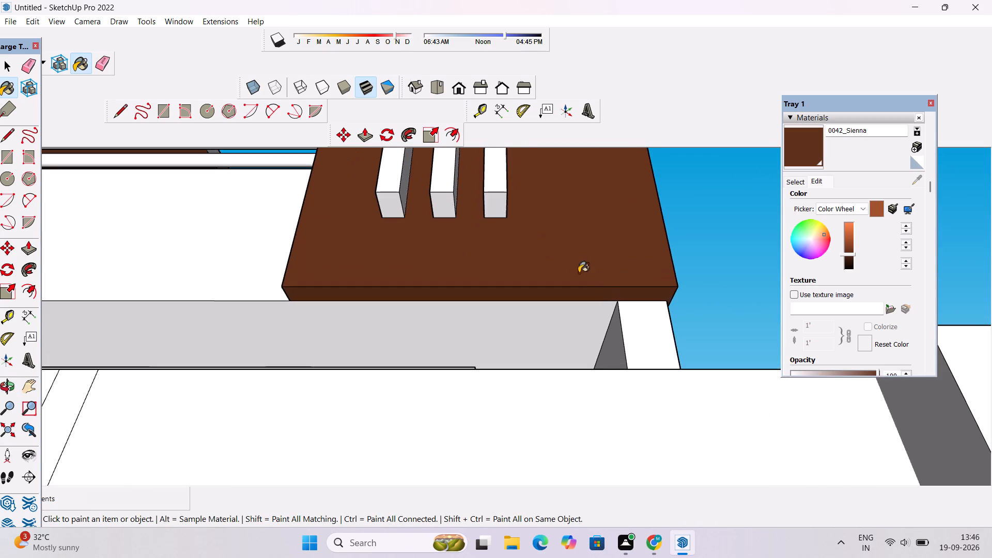
Paint the door panel on the back wall of the ground-floor porch with 0042_Sienna.
{"action": "scroll", "coordinate": [563, 272], "scroll_direction": "down", "scroll_amount": 4}
{"action": "key", "text": "o"}
{"action": "left_click_drag", "start_coordinate": [653, 279], "coordinate": [527, 311]}
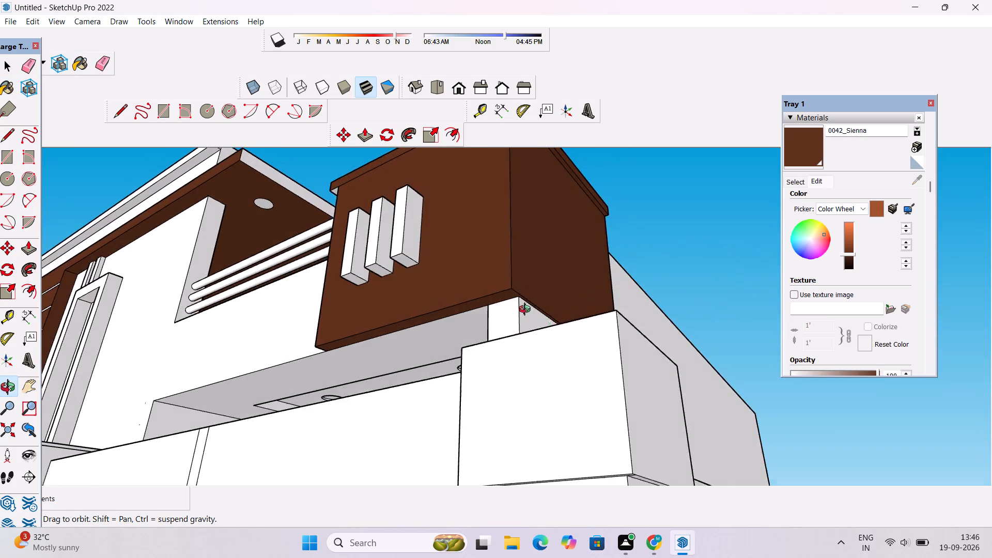
{"action": "left_click_drag", "start_coordinate": [527, 311], "coordinate": [626, 313]}
{"action": "scroll", "coordinate": [639, 297], "scroll_direction": "down", "scroll_amount": 12}
{"action": "left_click_drag", "start_coordinate": [587, 293], "coordinate": [621, 329]}
{"action": "scroll", "coordinate": [621, 329], "scroll_direction": "down", "scroll_amount": 3}
{"action": "left_click_drag", "start_coordinate": [505, 330], "coordinate": [550, 322], "text": "shift"}
{"action": "scroll", "coordinate": [550, 322], "scroll_direction": "up", "scroll_amount": 3}
{"action": "left_click_drag", "start_coordinate": [550, 322], "coordinate": [549, 352]}
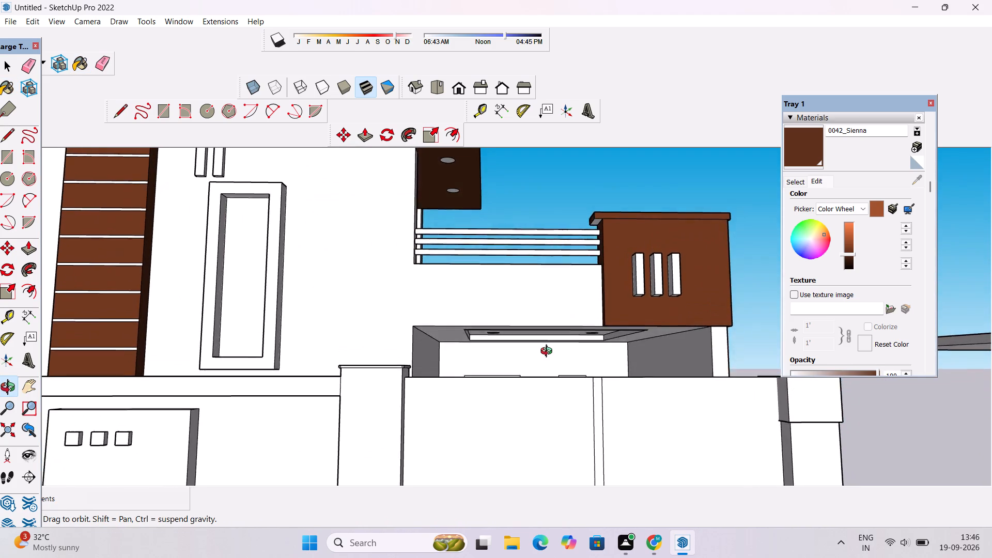
{"action": "left_click_drag", "start_coordinate": [549, 352], "coordinate": [544, 366]}
{"action": "left_click_drag", "start_coordinate": [560, 343], "coordinate": [557, 367]}
{"action": "scroll", "coordinate": [514, 374], "scroll_direction": "up", "scroll_amount": 4}
{"action": "left_click_drag", "start_coordinate": [514, 374], "coordinate": [515, 363], "text": "shift"}
{"action": "scroll", "coordinate": [515, 359], "scroll_direction": "up", "scroll_amount": 2}
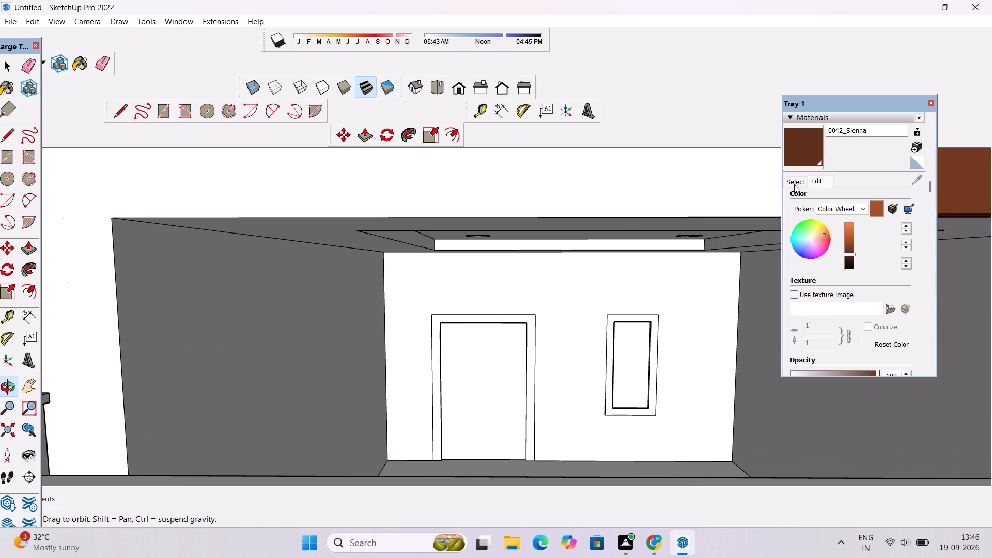
{"action": "left_click", "coordinate": [806, 154]}
{"action": "scroll", "coordinate": [462, 364], "scroll_direction": "up", "scroll_amount": 9}
{"action": "left_click", "coordinate": [471, 344]}
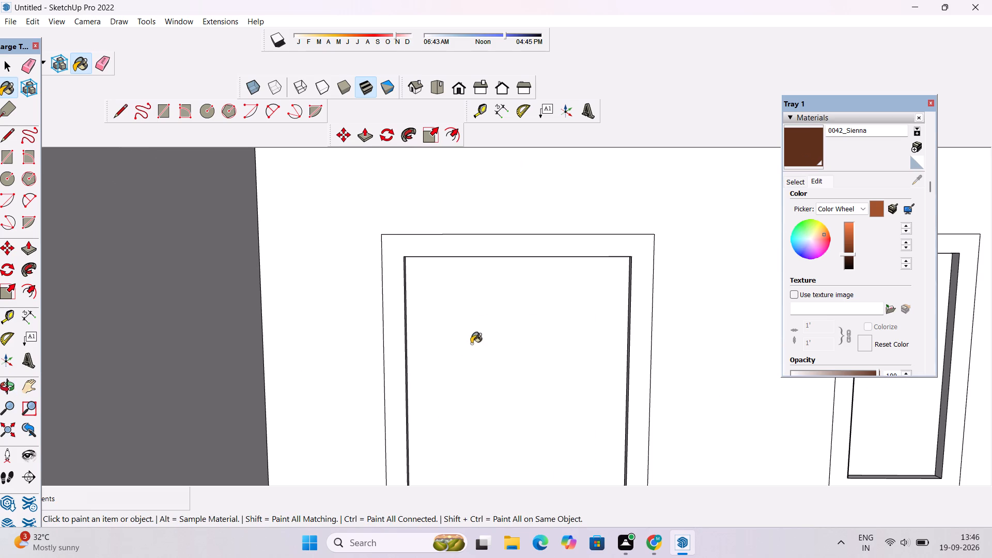
Paint the two side reveals and the top reveal around the porch door panel with 0042_Sienna.
{"action": "scroll", "coordinate": [446, 291], "scroll_direction": "up", "scroll_amount": 13}
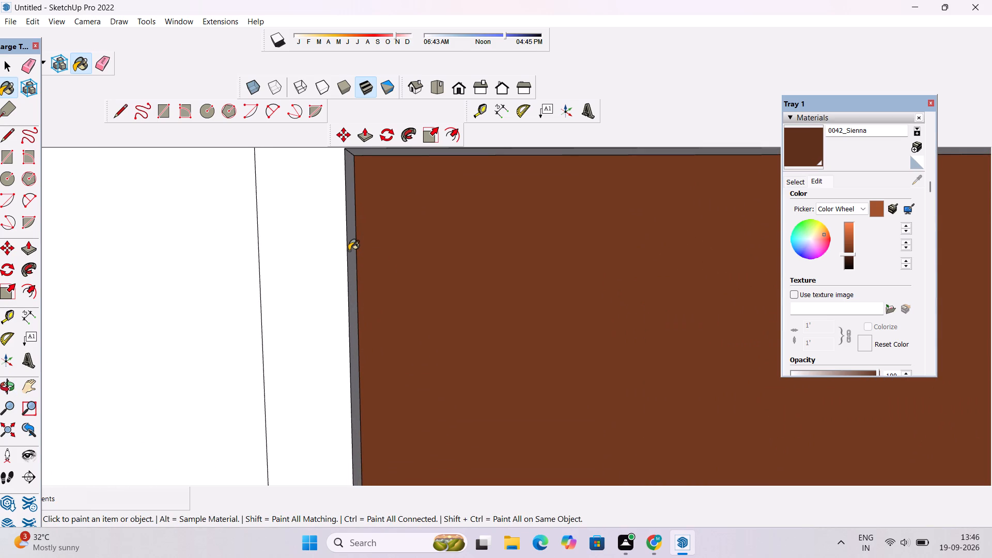
{"action": "left_click", "coordinate": [349, 251]}
{"action": "scroll", "coordinate": [390, 316], "scroll_direction": "down", "scroll_amount": 6}
{"action": "scroll", "coordinate": [396, 226], "scroll_direction": "up", "scroll_amount": 14}
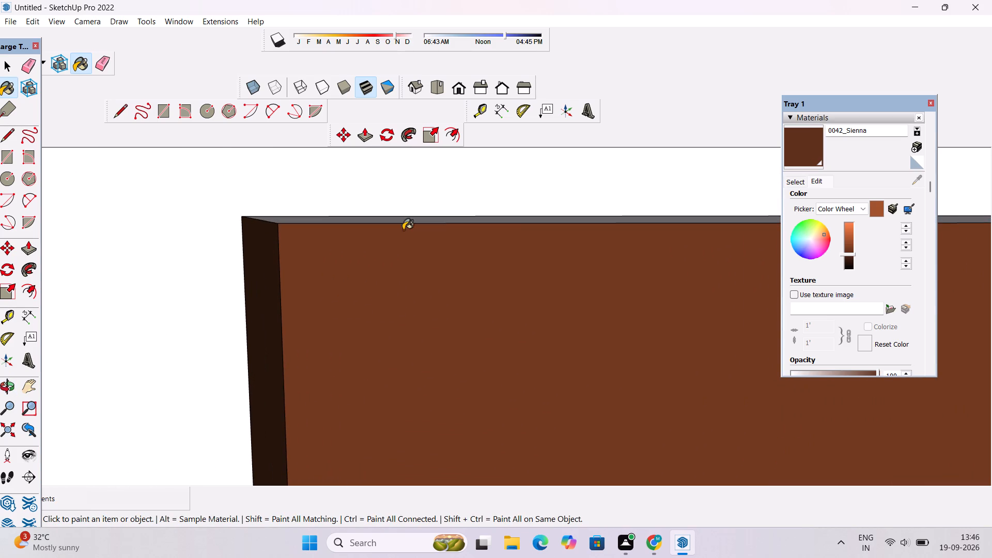
{"action": "scroll", "coordinate": [405, 220], "scroll_direction": "up", "scroll_amount": 9}
{"action": "left_click", "coordinate": [405, 221]}
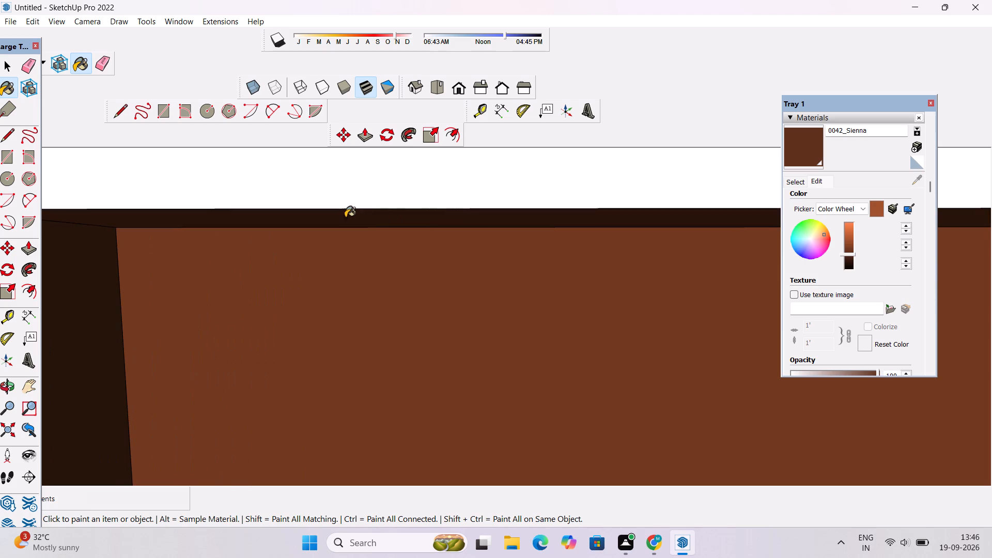
{"action": "scroll", "coordinate": [345, 216], "scroll_direction": "down", "scroll_amount": 20}
{"action": "scroll", "coordinate": [345, 216], "scroll_direction": "down", "scroll_amount": 9}
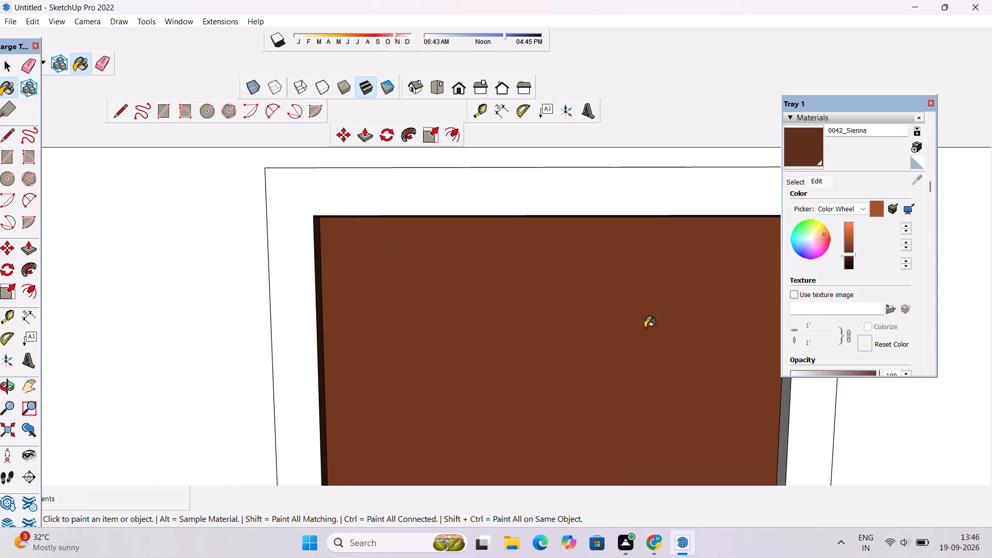
{"action": "scroll", "coordinate": [758, 263], "scroll_direction": "up", "scroll_amount": 9}
{"action": "left_click", "coordinate": [755, 254]}
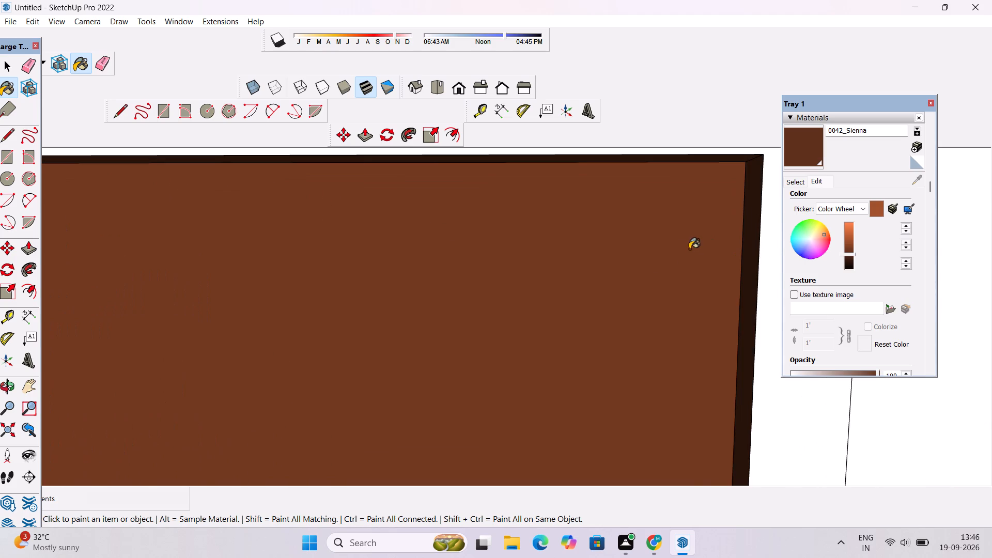
Lower the brightness of the 0042_Sienna material to a much darker brown.
{"action": "scroll", "coordinate": [651, 261], "scroll_direction": "down", "scroll_amount": 19}
{"action": "scroll", "coordinate": [487, 235], "scroll_direction": "down", "scroll_amount": 4}
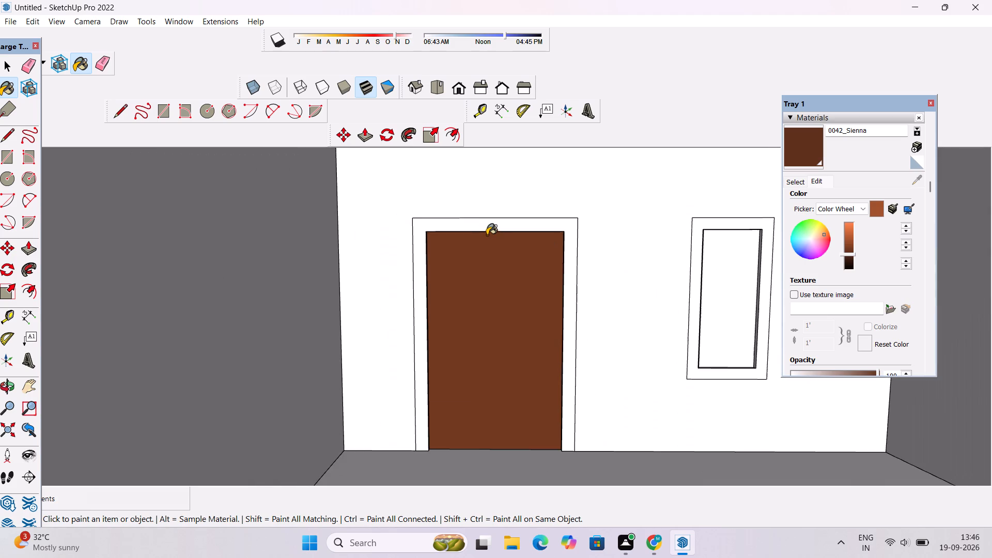
{"action": "scroll", "coordinate": [487, 235], "scroll_direction": "down", "scroll_amount": 18}
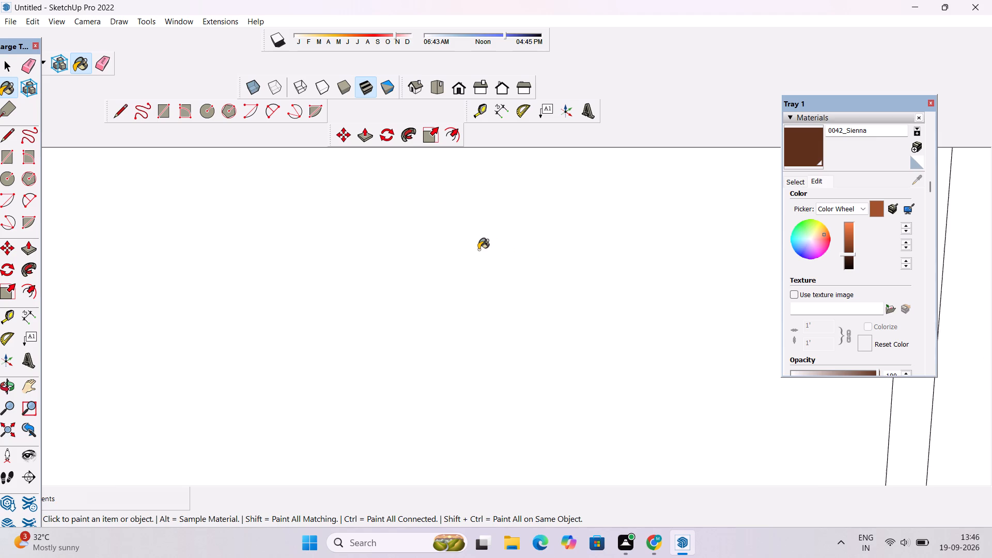
{"action": "scroll", "coordinate": [478, 250], "scroll_direction": "down", "scroll_amount": 20}
{"action": "scroll", "coordinate": [478, 250], "scroll_direction": "down", "scroll_amount": 3}
{"action": "scroll", "coordinate": [470, 206], "scroll_direction": "up", "scroll_amount": 10}
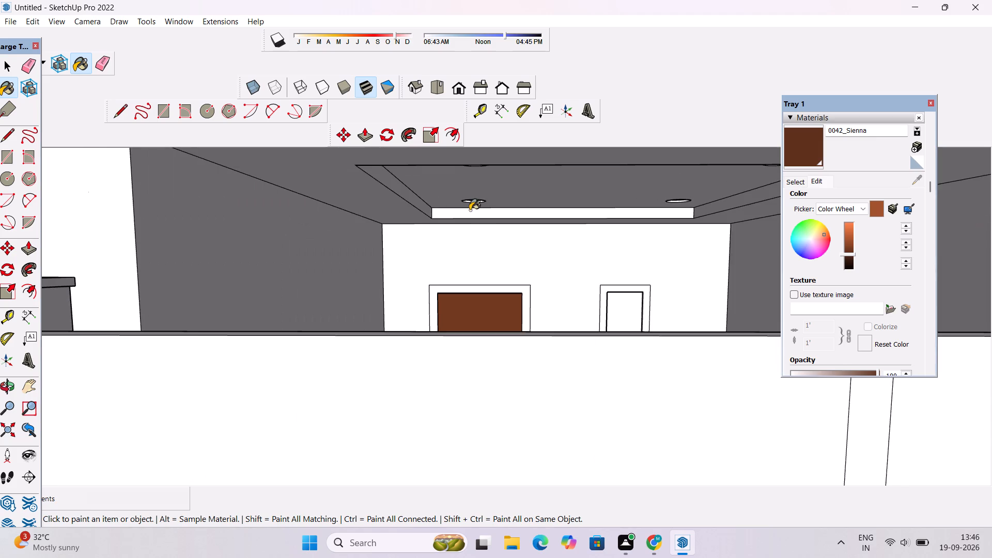
{"action": "scroll", "coordinate": [469, 262], "scroll_direction": "up", "scroll_amount": 9}
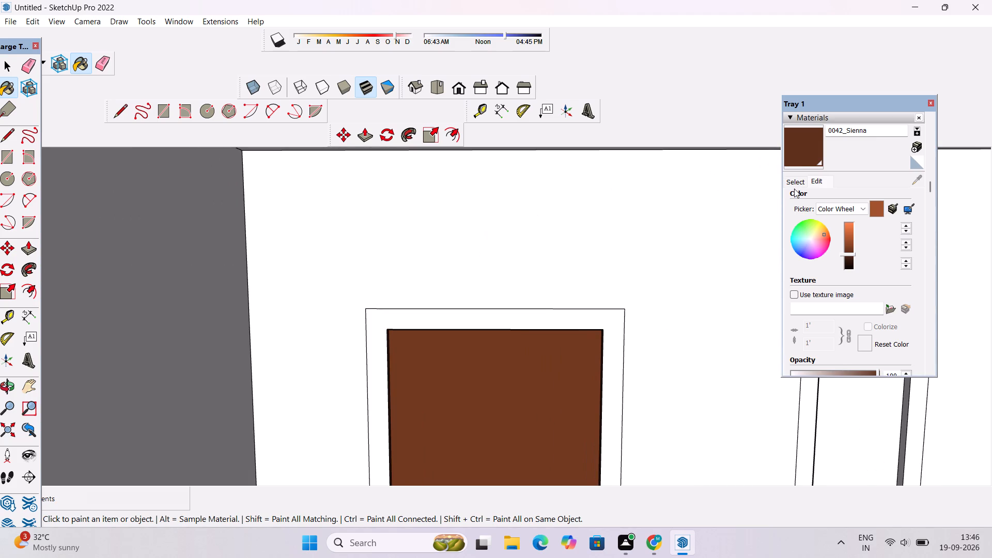
{"action": "left_click", "coordinate": [817, 181]}
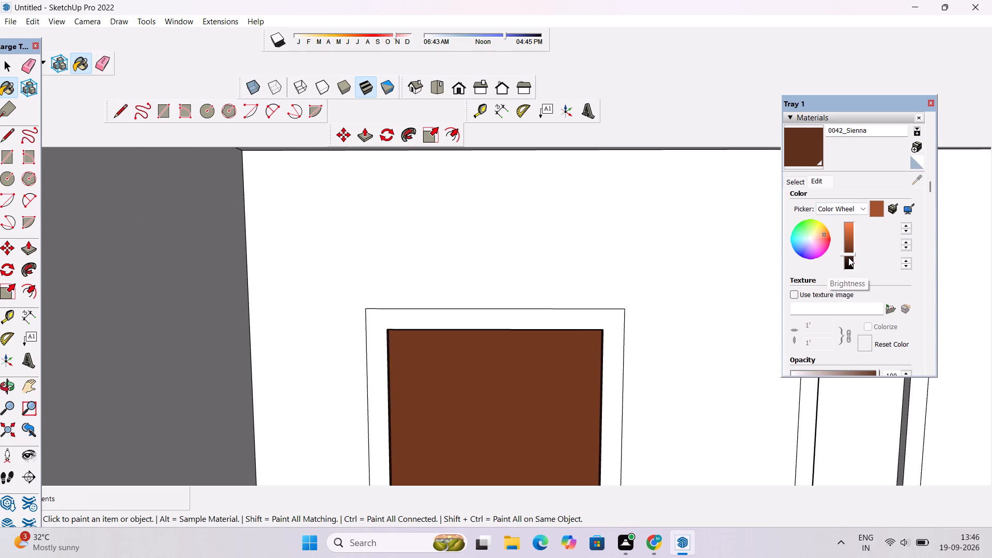
{"action": "left_click", "coordinate": [848, 257]}
Paint the frame around the porch door with the darkened 0042_Sienna.
{"action": "scroll", "coordinate": [483, 258], "scroll_direction": "down", "scroll_amount": 15}
{"action": "scroll", "coordinate": [477, 259], "scroll_direction": "up", "scroll_amount": 4}
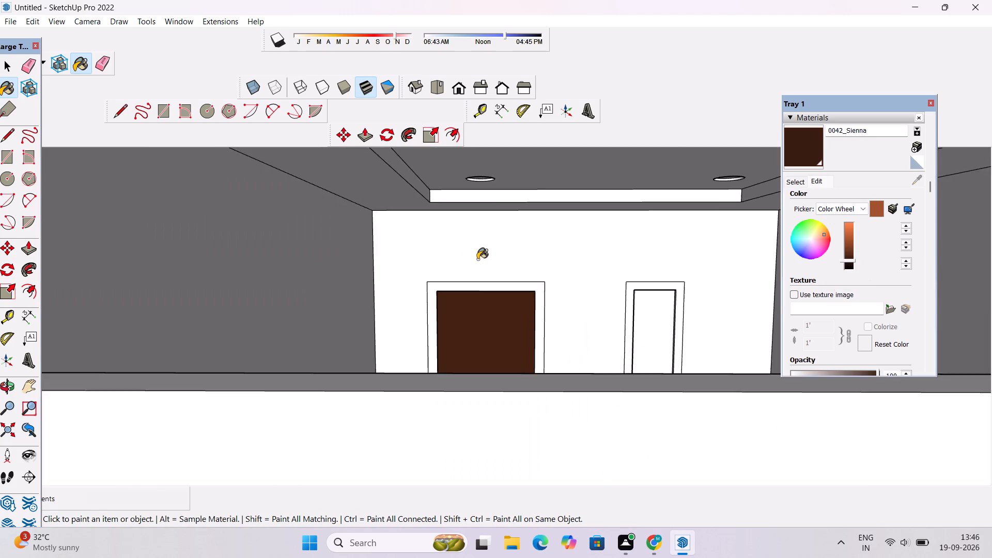
{"action": "scroll", "coordinate": [477, 259], "scroll_direction": "up", "scroll_amount": 6}
{"action": "left_click", "coordinate": [477, 302]}
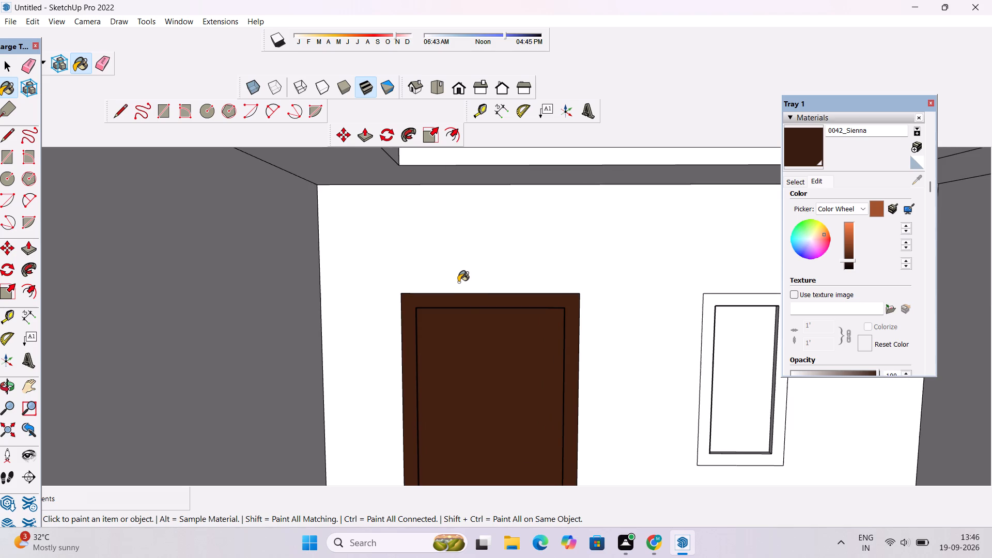
Draw two closely spaced horizontal lines, about 2' 10" long, across the tall facade window's pane at mid-height to form a thin crossbar strip.
{"action": "key", "text": "o"}
{"action": "left_click_drag", "start_coordinate": [483, 319], "coordinate": [472, 293]}
{"action": "scroll", "coordinate": [472, 292], "scroll_direction": "down", "scroll_amount": 5}
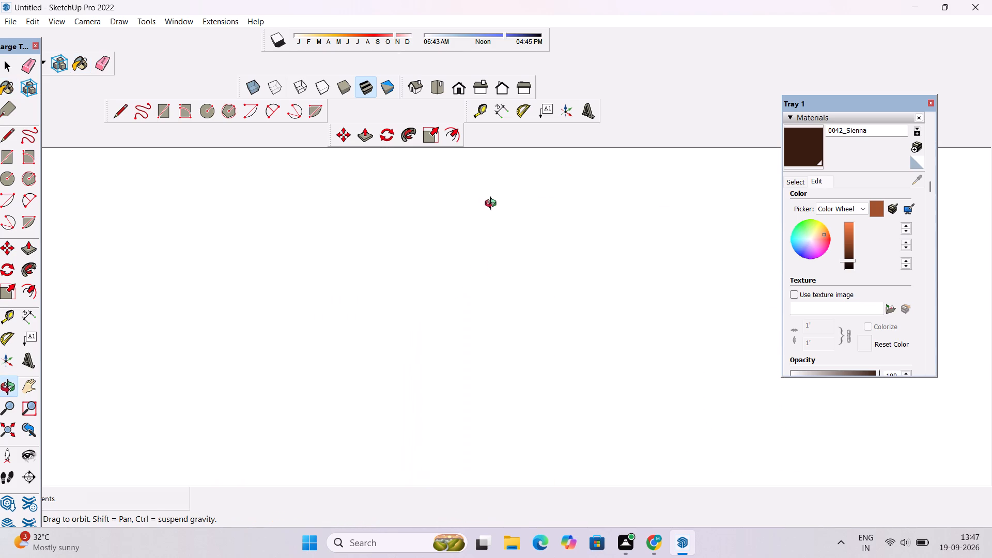
{"action": "left_click", "coordinate": [459, 95]}
{"action": "scroll", "coordinate": [478, 259], "scroll_direction": "down", "scroll_amount": 11}
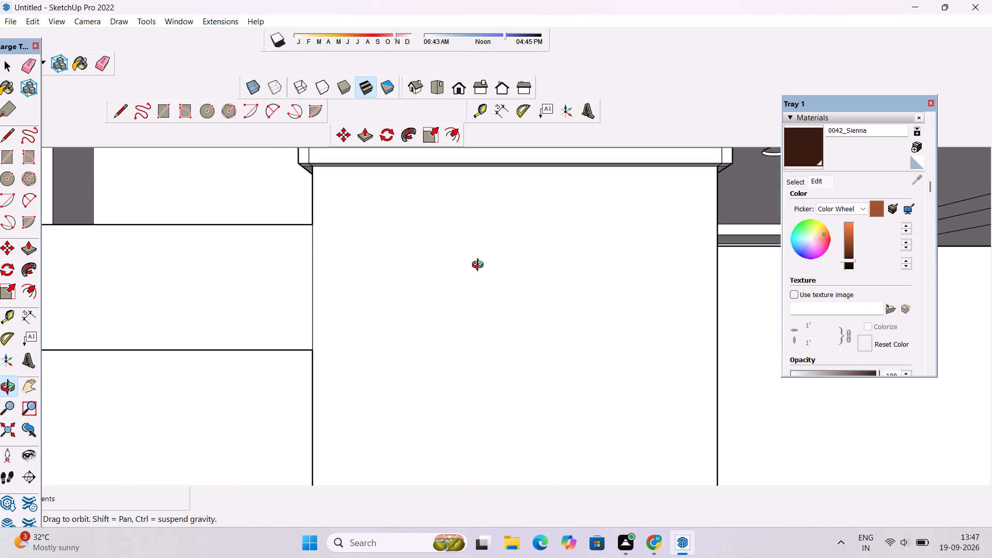
{"action": "scroll", "coordinate": [480, 266], "scroll_direction": "down", "scroll_amount": 6}
{"action": "left_click_drag", "start_coordinate": [484, 267], "coordinate": [417, 303], "text": "shift"}
{"action": "scroll", "coordinate": [416, 301], "scroll_direction": "down", "scroll_amount": 6}
{"action": "left_click_drag", "start_coordinate": [469, 298], "coordinate": [469, 320]}
{"action": "left_click_drag", "start_coordinate": [556, 314], "coordinate": [515, 314], "text": "shift"}
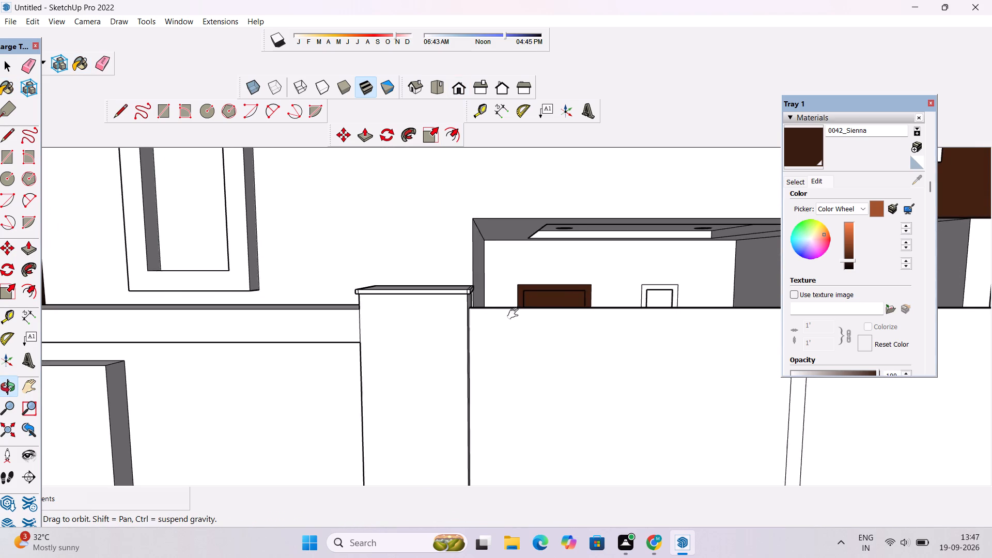
{"action": "left_click_drag", "start_coordinate": [515, 314], "coordinate": [461, 314], "text": "shift"}
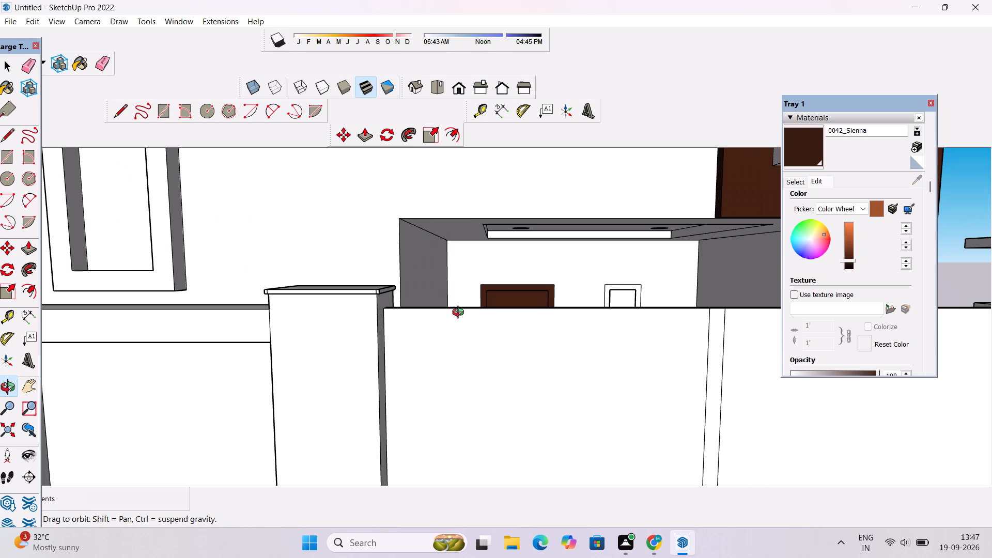
{"action": "scroll", "coordinate": [460, 314], "scroll_direction": "down", "scroll_amount": 4}
{"action": "left_click_drag", "start_coordinate": [438, 308], "coordinate": [584, 408], "text": "shift"}
{"action": "scroll", "coordinate": [393, 293], "scroll_direction": "up", "scroll_amount": 2}
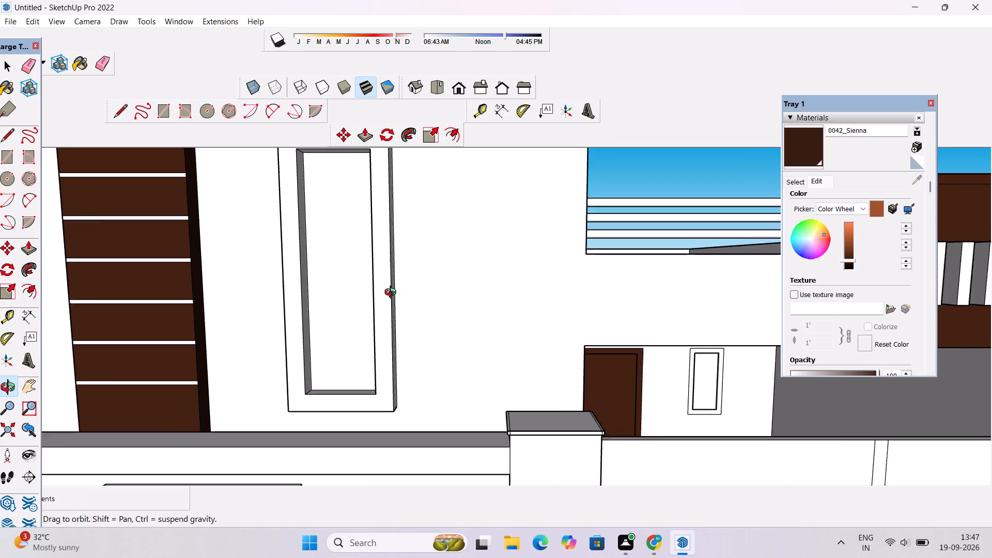
{"action": "scroll", "coordinate": [393, 293], "scroll_direction": "up", "scroll_amount": 1}
{"action": "left_click_drag", "start_coordinate": [352, 297], "coordinate": [391, 315]}
{"action": "scroll", "coordinate": [391, 315], "scroll_direction": "down", "scroll_amount": 4}
{"action": "left_click_drag", "start_coordinate": [415, 316], "coordinate": [392, 311]}
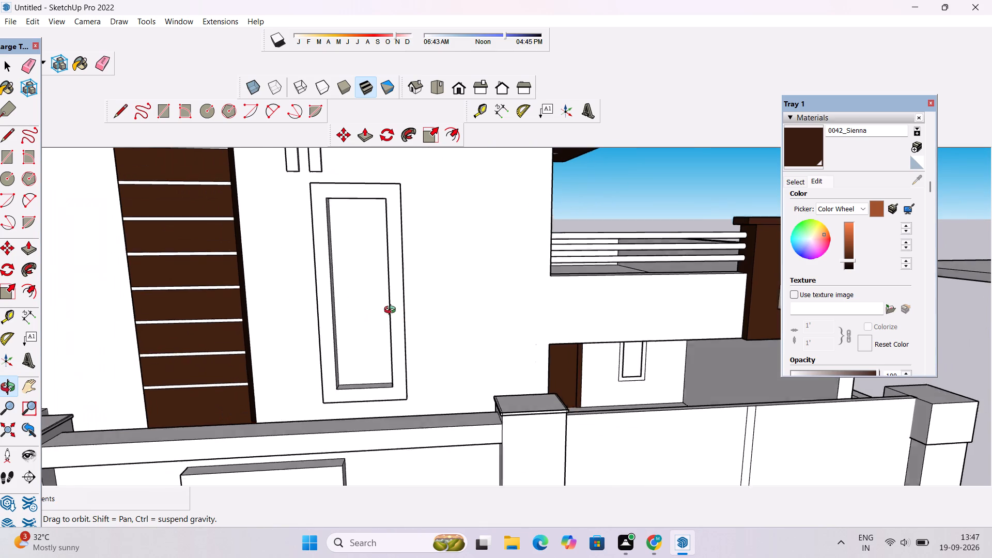
{"action": "left_click_drag", "start_coordinate": [392, 311], "coordinate": [387, 310]}
{"action": "left_click_drag", "start_coordinate": [365, 306], "coordinate": [364, 315], "text": "shift"}
{"action": "scroll", "coordinate": [363, 318], "scroll_direction": "up", "scroll_amount": 4}
{"action": "key", "text": "l"}
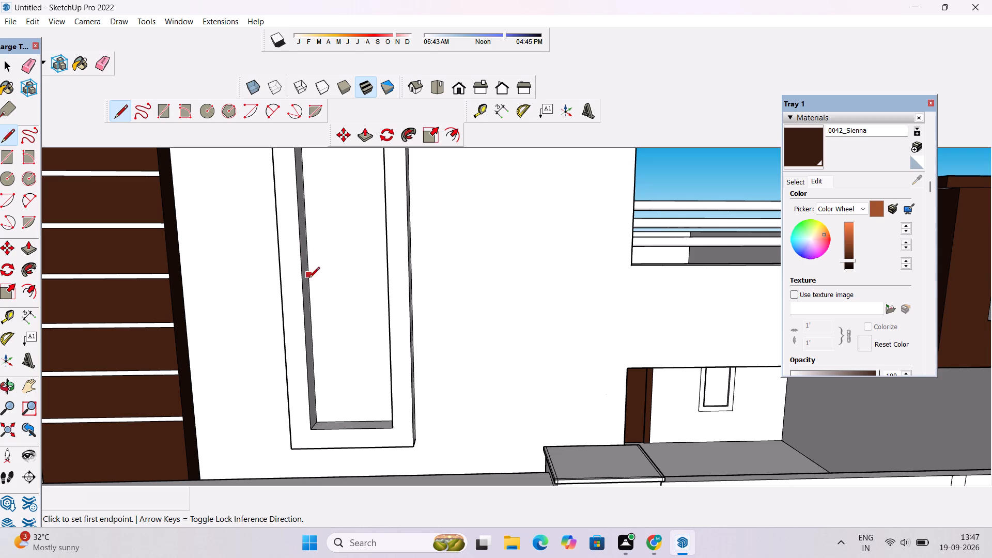
{"action": "scroll", "coordinate": [309, 291], "scroll_direction": "up", "scroll_amount": 6}
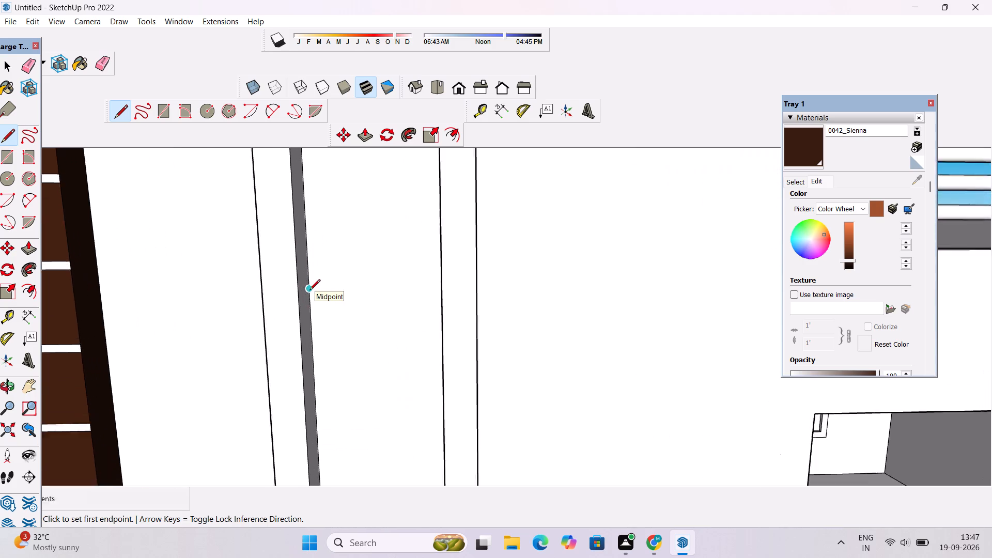
{"action": "scroll", "coordinate": [309, 291], "scroll_direction": "up", "scroll_amount": 5}
{"action": "left_click", "coordinate": [309, 291]}
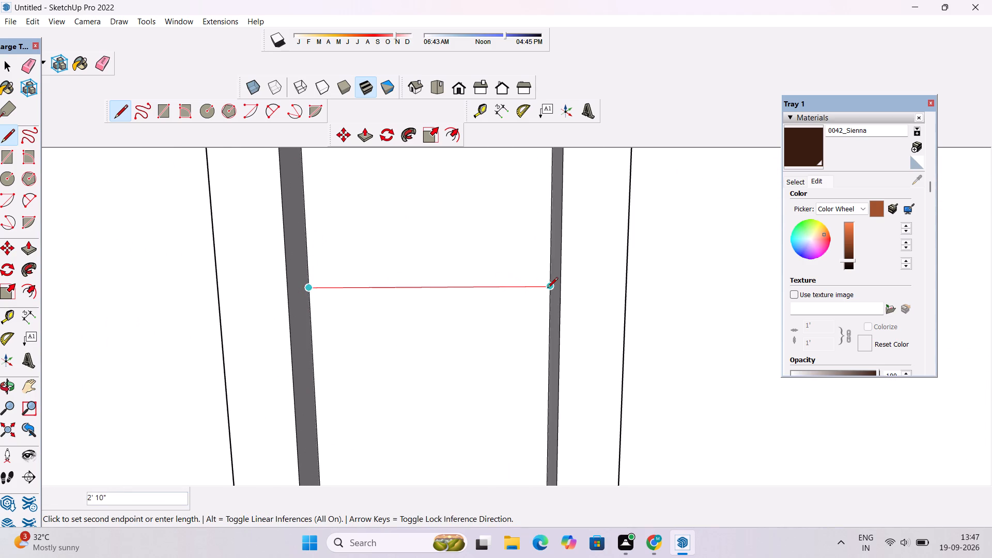
{"action": "left_click", "coordinate": [550, 289]}
{"action": "left_click", "coordinate": [549, 298]}
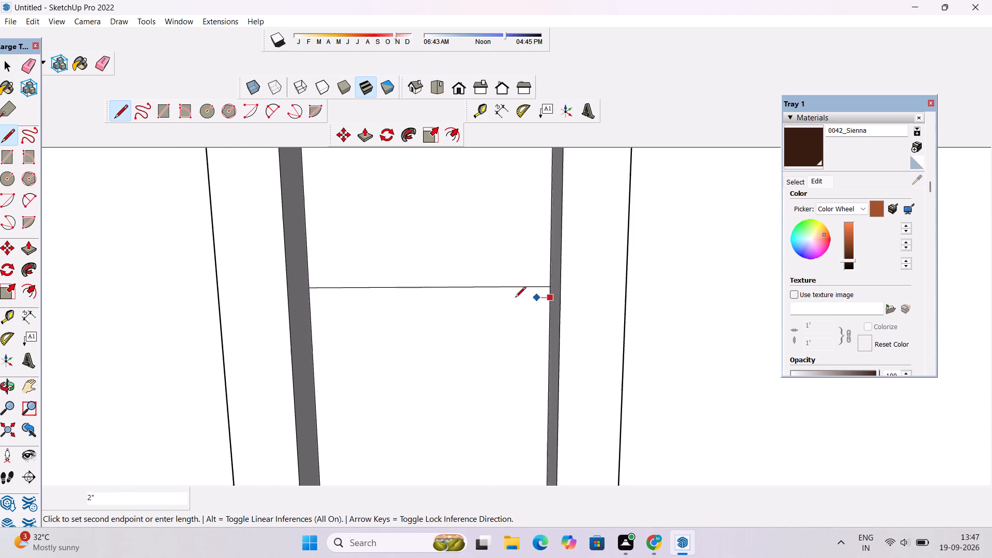
{"action": "left_click", "coordinate": [313, 299]}
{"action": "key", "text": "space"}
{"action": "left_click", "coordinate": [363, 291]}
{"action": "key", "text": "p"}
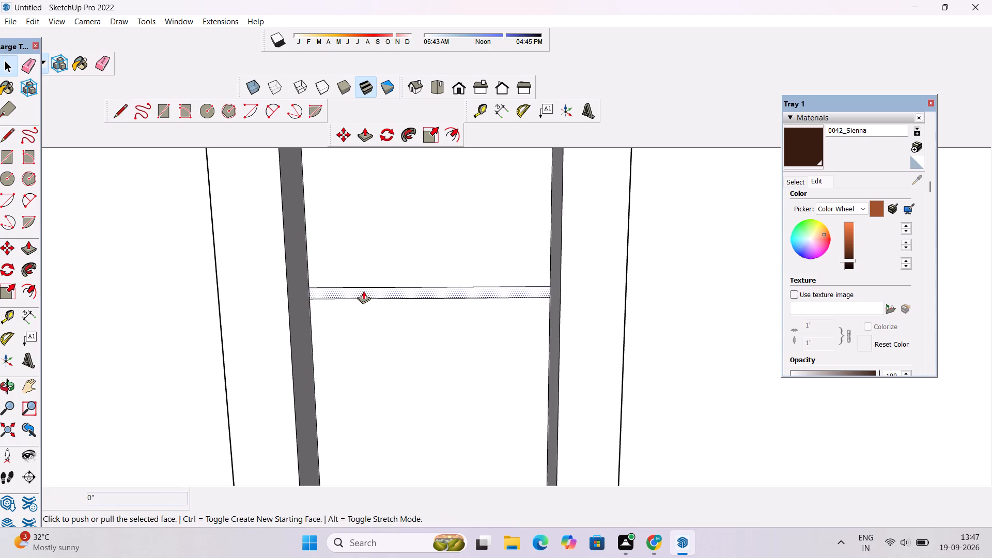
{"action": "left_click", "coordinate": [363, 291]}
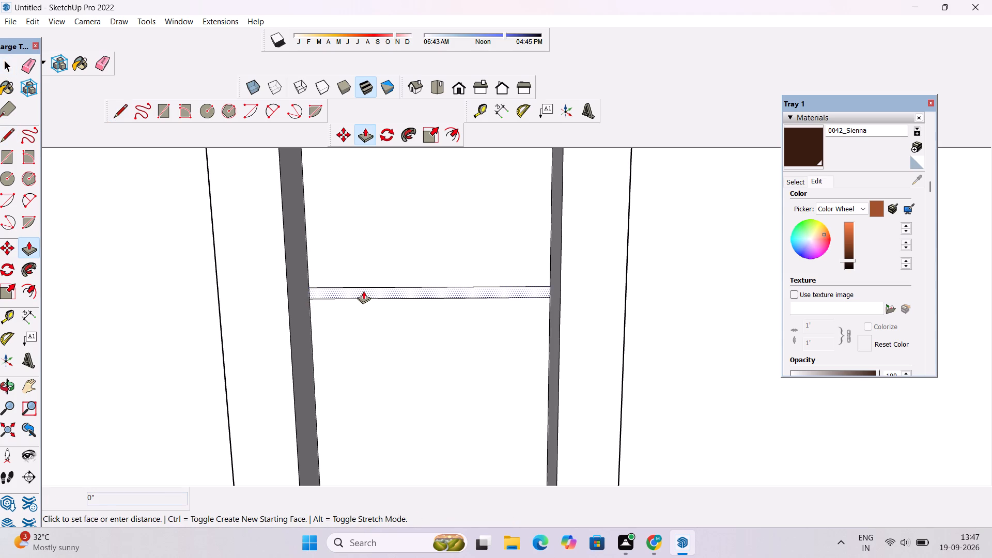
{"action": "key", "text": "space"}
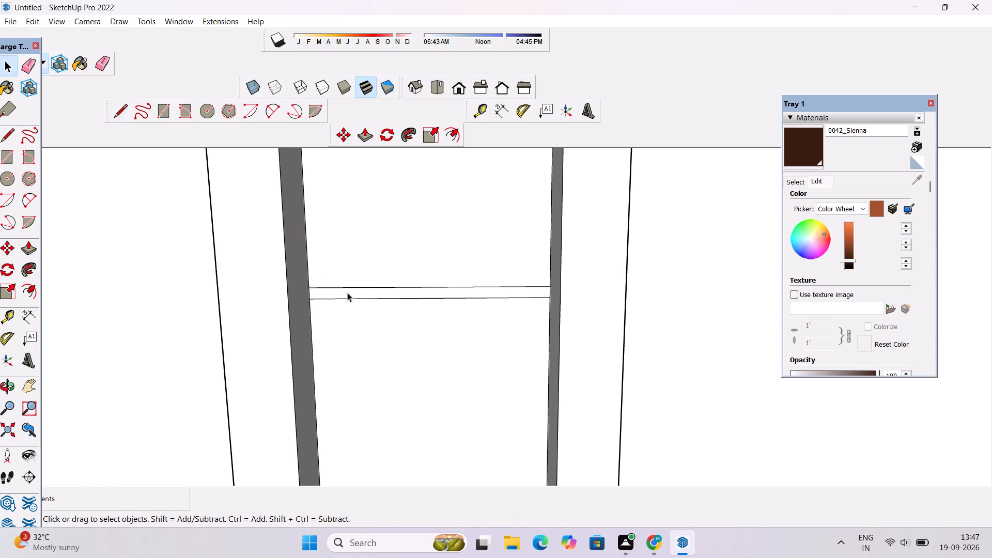
Paint the bottom, both side and top reveals of the tall facade window with 0042_Sienna.
{"action": "scroll", "coordinate": [347, 292], "scroll_direction": "down", "scroll_amount": 10}
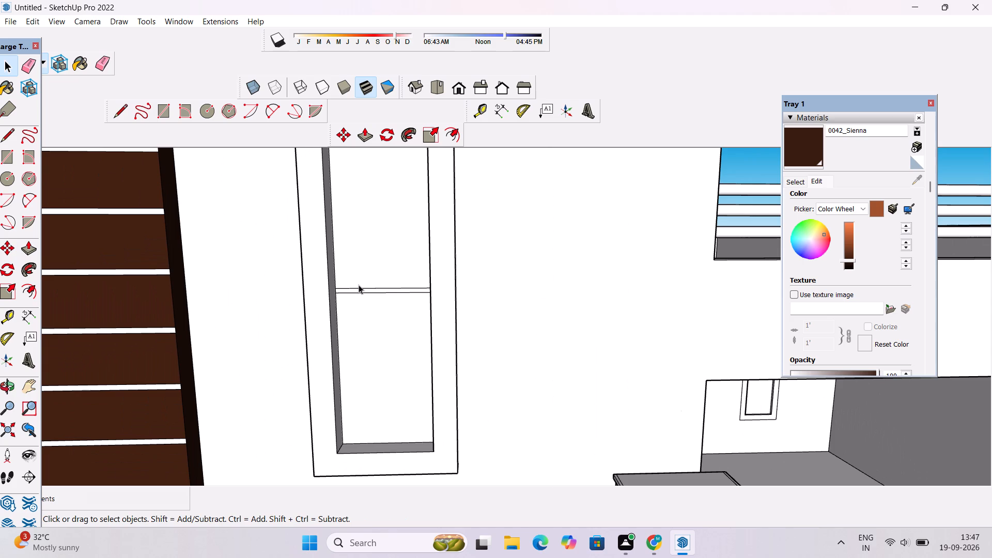
{"action": "left_click", "coordinate": [801, 151]}
{"action": "scroll", "coordinate": [363, 431], "scroll_direction": "up", "scroll_amount": 3}
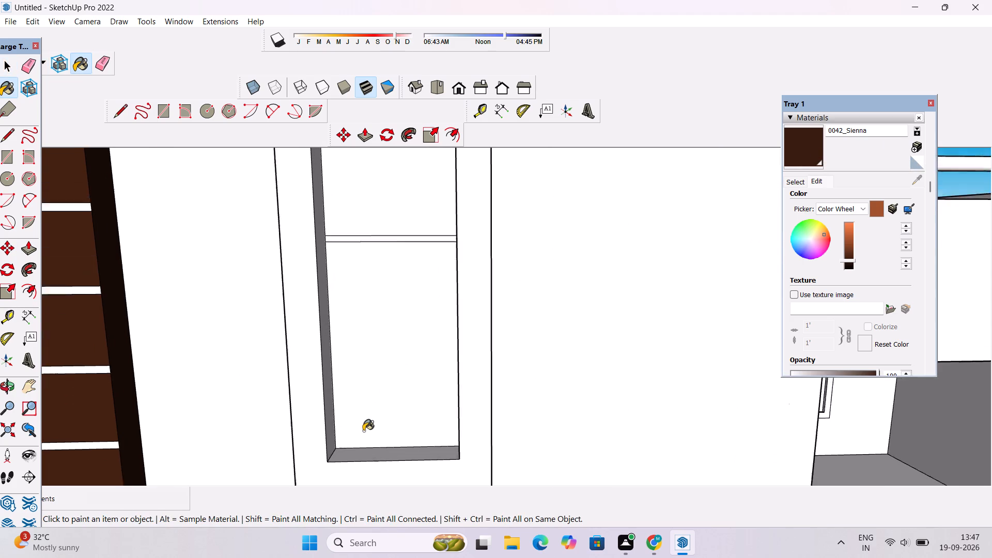
{"action": "scroll", "coordinate": [363, 431], "scroll_direction": "up", "scroll_amount": 2}
{"action": "left_click", "coordinate": [360, 458]}
{"action": "scroll", "coordinate": [327, 402], "scroll_direction": "up", "scroll_amount": 5}
{"action": "left_click", "coordinate": [313, 382]}
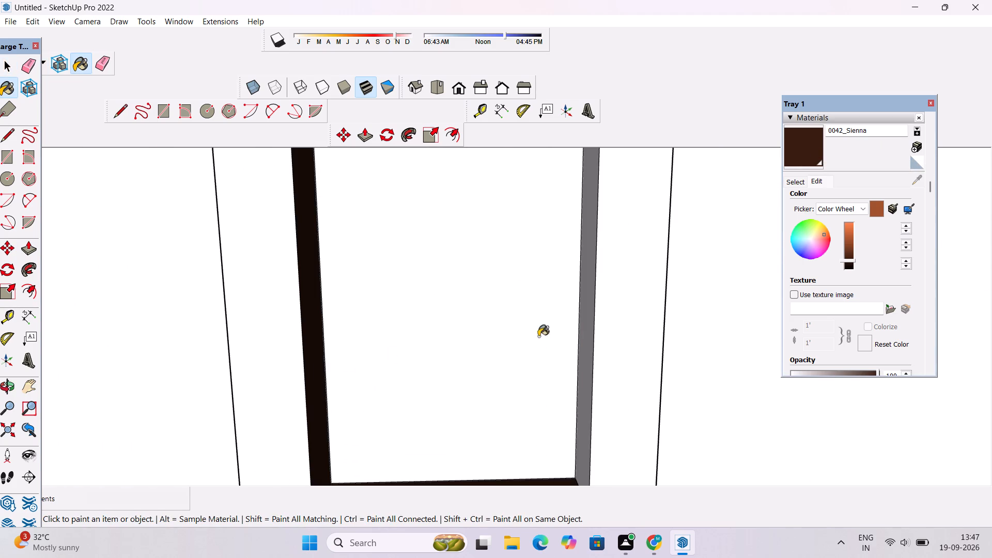
{"action": "scroll", "coordinate": [587, 311], "scroll_direction": "up", "scroll_amount": 4}
{"action": "left_click", "coordinate": [587, 307]}
{"action": "scroll", "coordinate": [590, 321], "scroll_direction": "down", "scroll_amount": 11}
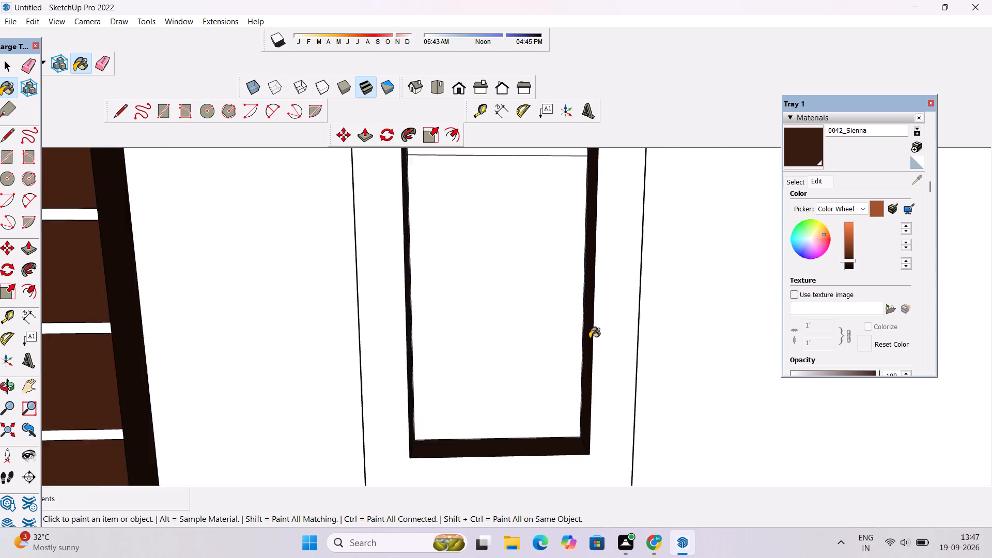
{"action": "scroll", "coordinate": [590, 338], "scroll_direction": "down", "scroll_amount": 1}
{"action": "scroll", "coordinate": [590, 338], "scroll_direction": "up", "scroll_amount": 1}
{"action": "scroll", "coordinate": [590, 338], "scroll_direction": "down", "scroll_amount": 15}
{"action": "scroll", "coordinate": [573, 241], "scroll_direction": "up", "scroll_amount": 15}
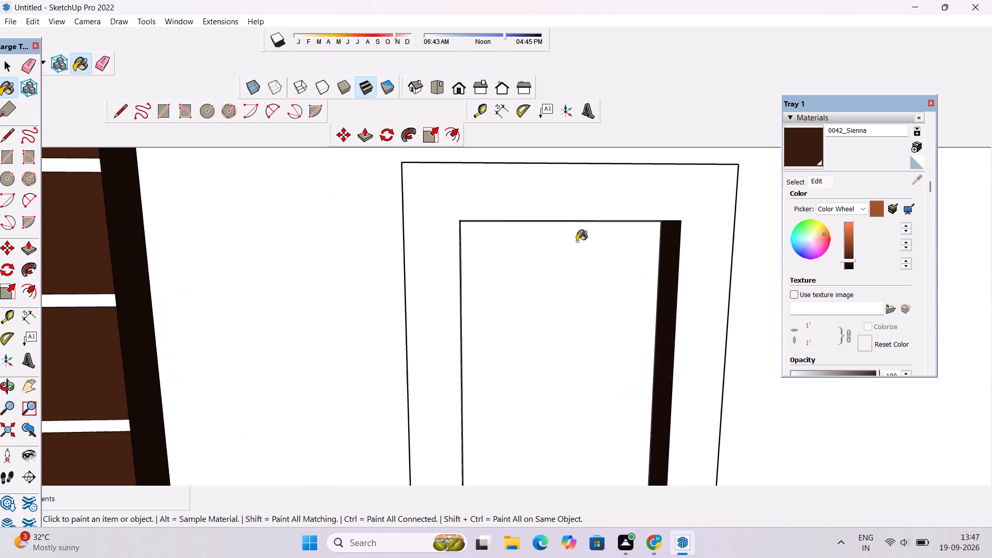
{"action": "scroll", "coordinate": [577, 241], "scroll_direction": "up", "scroll_amount": 12}
{"action": "left_click", "coordinate": [611, 178]}
{"action": "scroll", "coordinate": [502, 211], "scroll_direction": "down", "scroll_amount": 5}
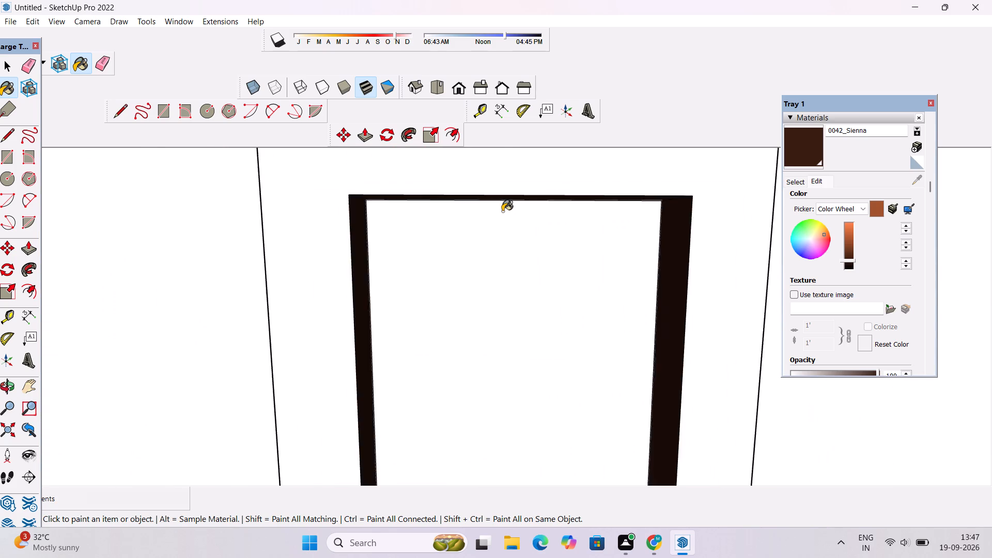
Paint the front boundary wall's base strip, its end pillars and its middle pillar with 0042_Sienna.
{"action": "scroll", "coordinate": [502, 211], "scroll_direction": "down", "scroll_amount": 17}
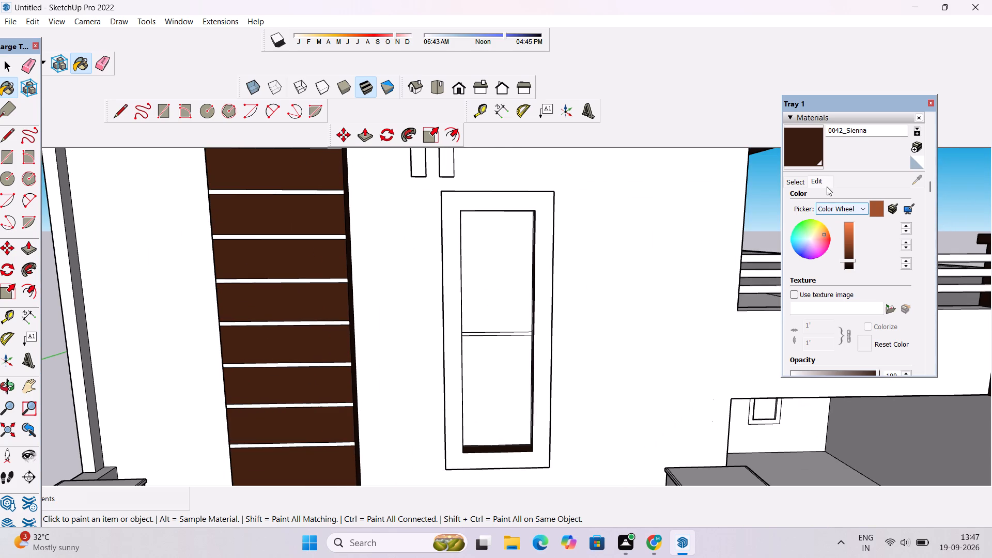
{"action": "scroll", "coordinate": [362, 288], "scroll_direction": "down", "scroll_amount": 6}
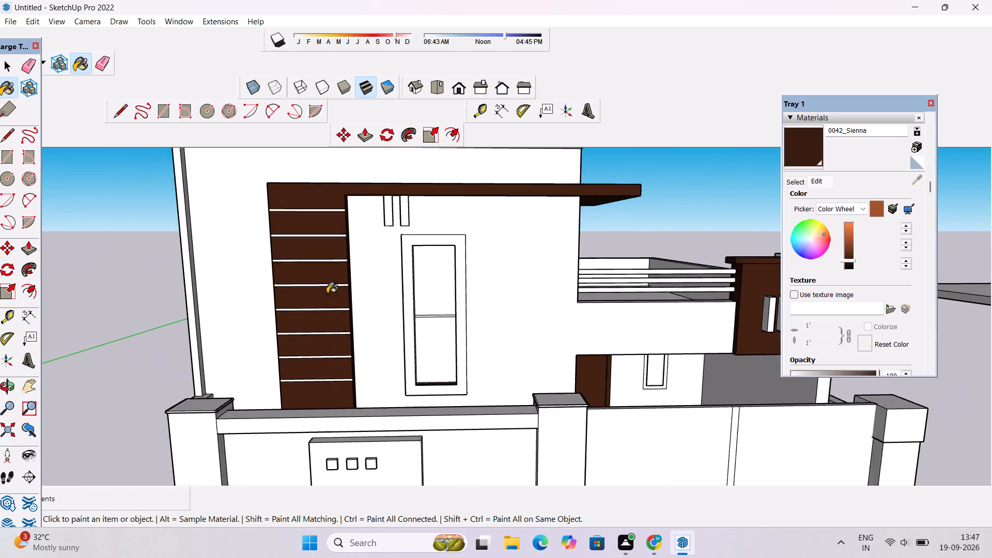
{"action": "scroll", "coordinate": [327, 293], "scroll_direction": "down", "scroll_amount": 2}
{"action": "key", "text": "o"}
{"action": "left_click_drag", "start_coordinate": [382, 342], "coordinate": [372, 317]}
{"action": "left_click_drag", "start_coordinate": [383, 319], "coordinate": [360, 312]}
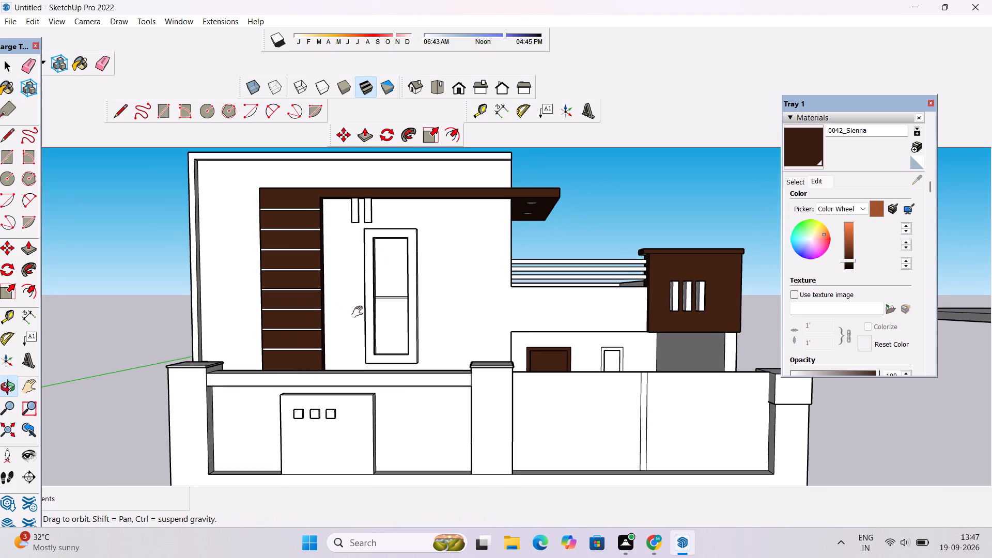
{"action": "left_click_drag", "start_coordinate": [360, 312], "coordinate": [359, 312]}
{"action": "left_click_drag", "start_coordinate": [390, 301], "coordinate": [370, 294], "text": "shift"}
{"action": "scroll", "coordinate": [365, 291], "scroll_direction": "down", "scroll_amount": 4}
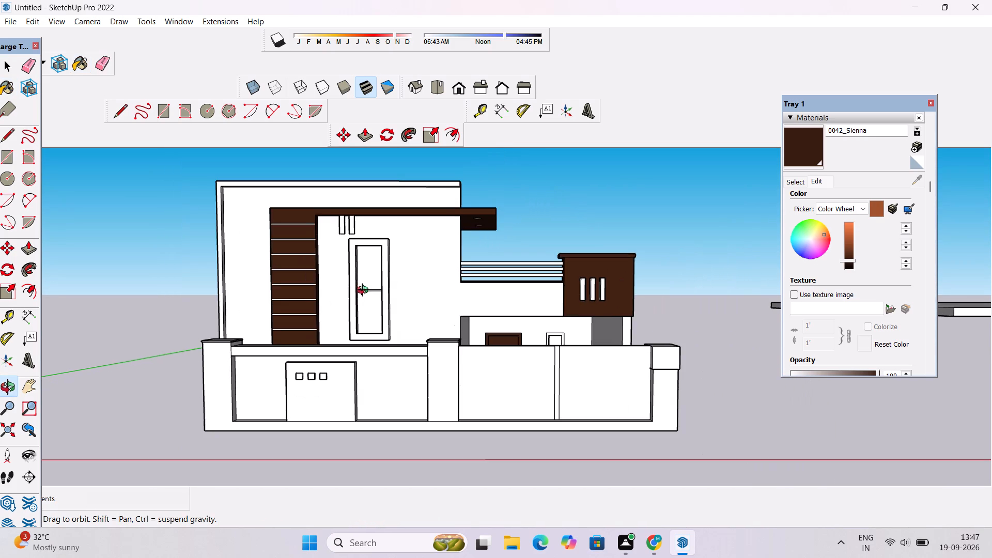
{"action": "left_click_drag", "start_coordinate": [363, 305], "coordinate": [377, 277], "text": "shift"}
{"action": "scroll", "coordinate": [377, 277], "scroll_direction": "down", "scroll_amount": 4}
{"action": "left_click_drag", "start_coordinate": [369, 317], "coordinate": [414, 320], "text": "shift"}
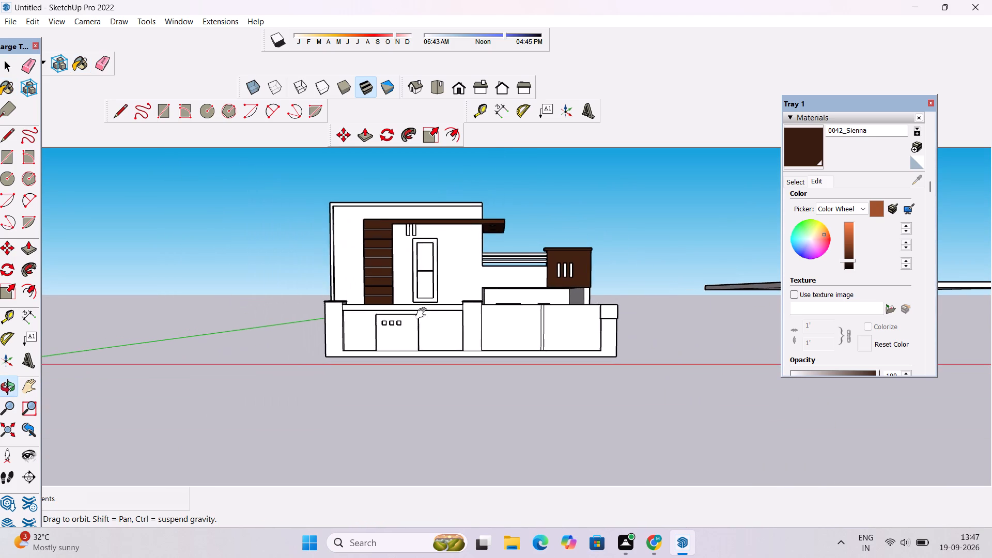
{"action": "scroll", "coordinate": [463, 293], "scroll_direction": "up", "scroll_amount": 3, "text": "shift"}
{"action": "scroll", "coordinate": [443, 354], "scroll_direction": "up", "scroll_amount": 3}
{"action": "left_click_drag", "start_coordinate": [450, 347], "coordinate": [487, 346], "text": "shift"}
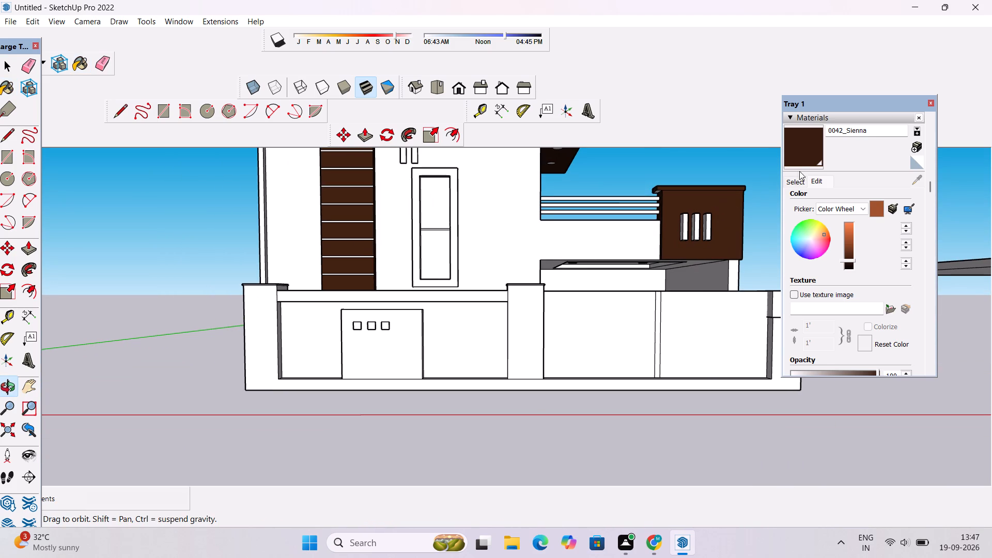
{"action": "left_click", "coordinate": [800, 151]}
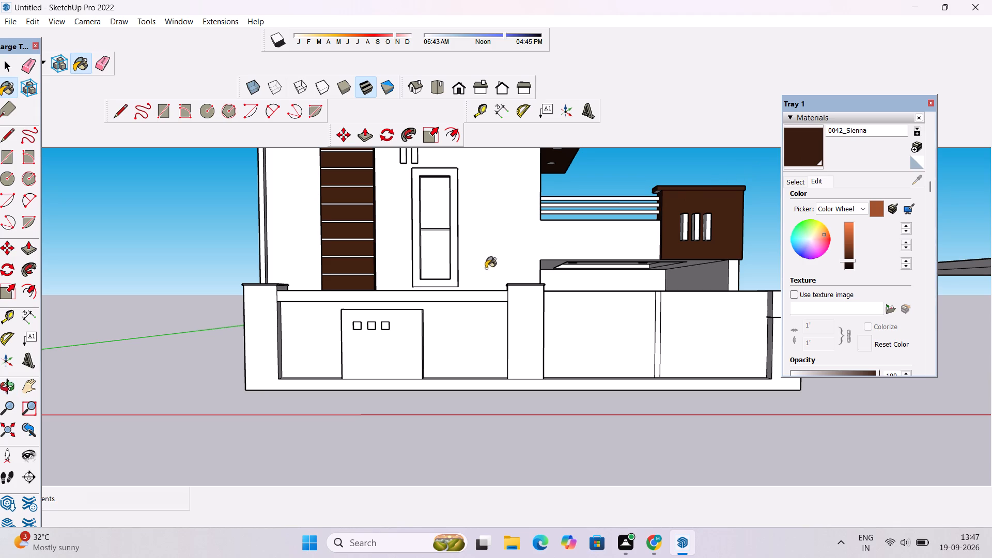
{"action": "scroll", "coordinate": [267, 322], "scroll_direction": "up", "scroll_amount": 4}
{"action": "left_click", "coordinate": [265, 321]}
{"action": "scroll", "coordinate": [272, 301], "scroll_direction": "down", "scroll_amount": 2}
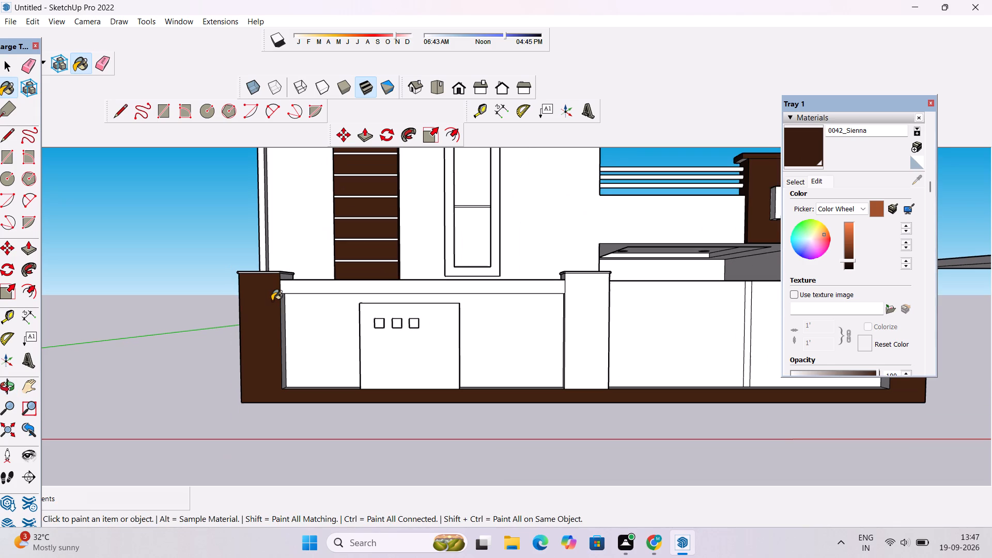
{"action": "scroll", "coordinate": [292, 312], "scroll_direction": "down", "scroll_amount": 6}
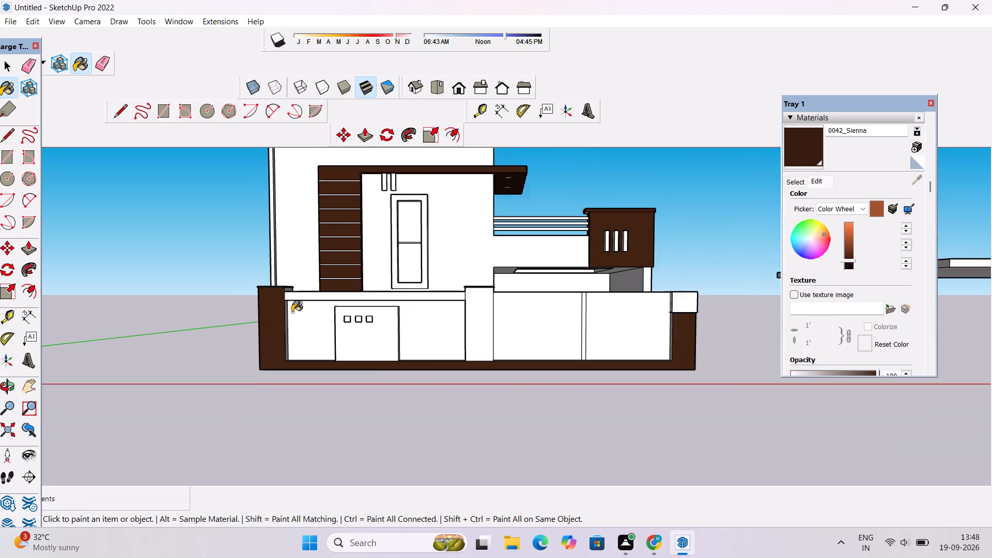
{"action": "scroll", "coordinate": [292, 312], "scroll_direction": "down", "scroll_amount": 1}
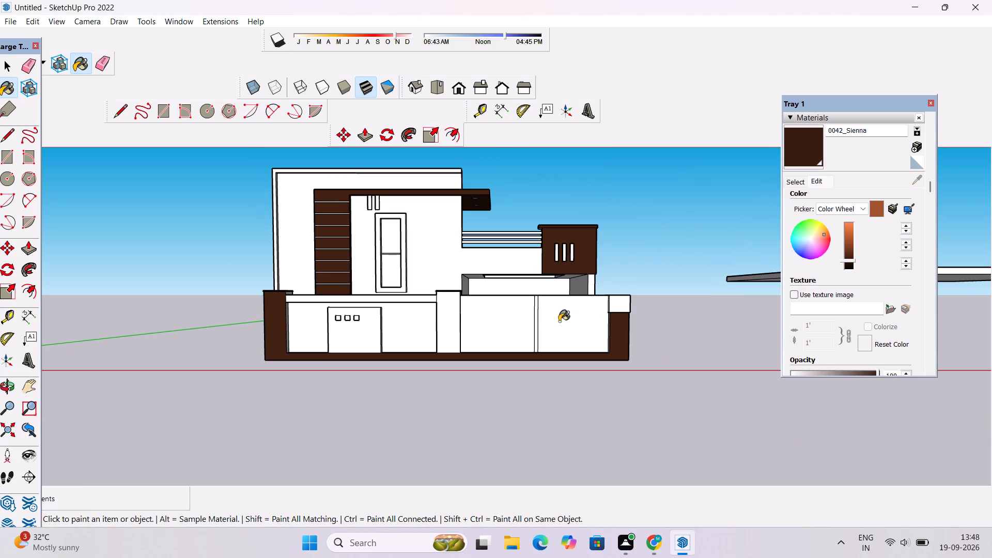
{"action": "scroll", "coordinate": [436, 322], "scroll_direction": "up", "scroll_amount": 5}
{"action": "left_click", "coordinate": [461, 304]}
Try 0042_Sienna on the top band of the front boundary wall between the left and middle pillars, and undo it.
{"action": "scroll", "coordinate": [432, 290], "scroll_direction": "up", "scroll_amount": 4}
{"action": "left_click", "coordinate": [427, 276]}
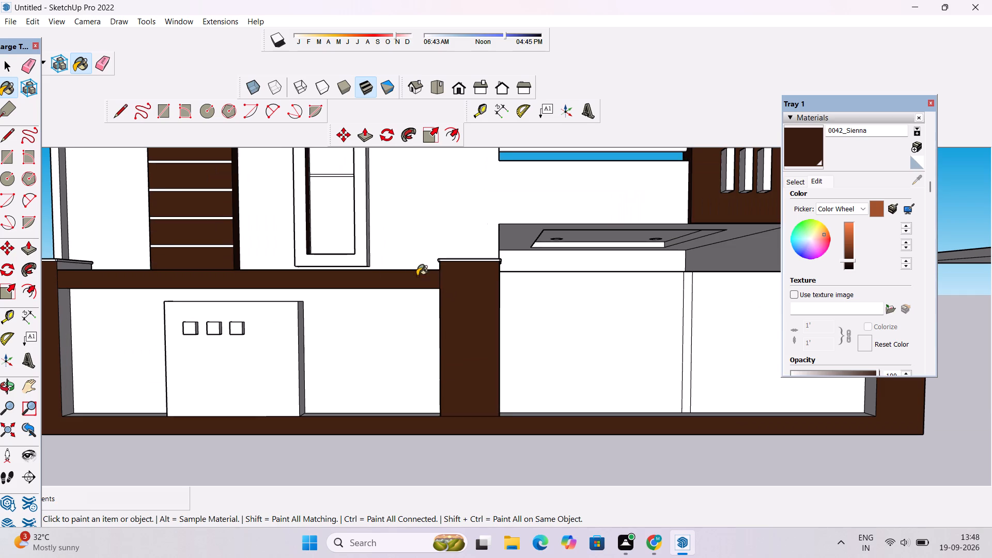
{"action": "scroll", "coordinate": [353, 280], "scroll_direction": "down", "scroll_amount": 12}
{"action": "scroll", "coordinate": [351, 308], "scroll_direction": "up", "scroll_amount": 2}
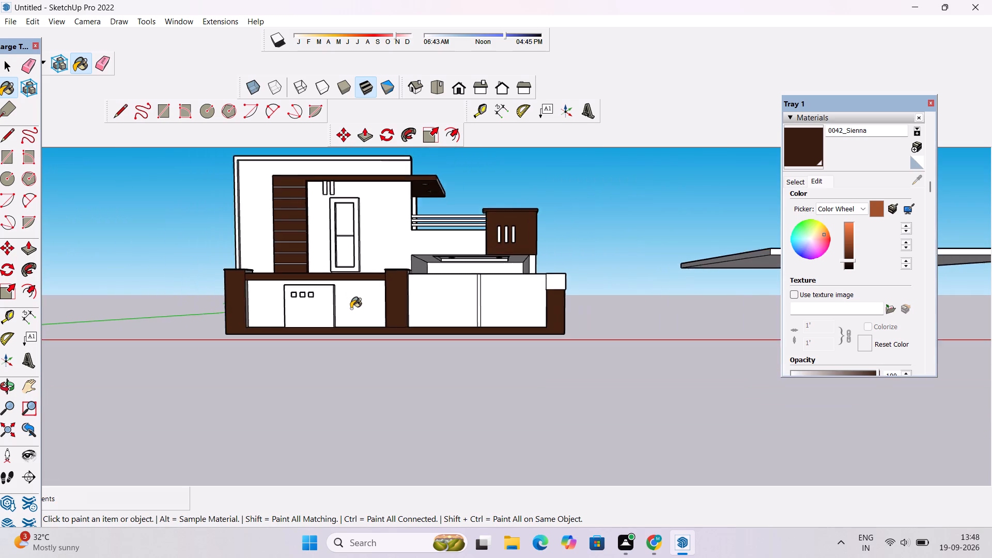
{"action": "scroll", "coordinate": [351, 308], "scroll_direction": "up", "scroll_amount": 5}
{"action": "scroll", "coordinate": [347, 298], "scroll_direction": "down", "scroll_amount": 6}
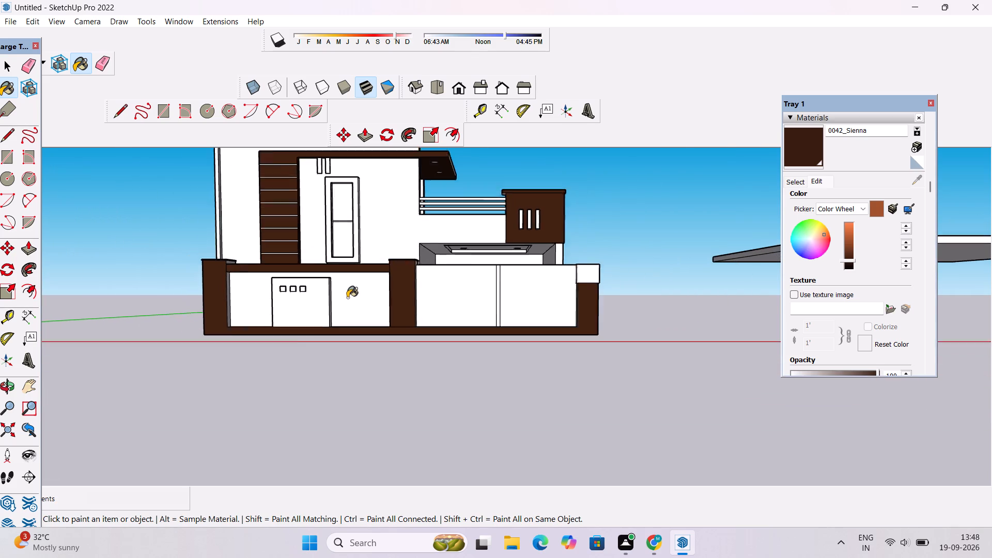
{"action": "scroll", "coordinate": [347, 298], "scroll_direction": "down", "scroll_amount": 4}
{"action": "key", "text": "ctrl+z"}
Paint the recessed panel of the front boundary wall, behind the block with three small squares, with 0042_Sienna.
{"action": "scroll", "coordinate": [347, 295], "scroll_direction": "up", "scroll_amount": 4}
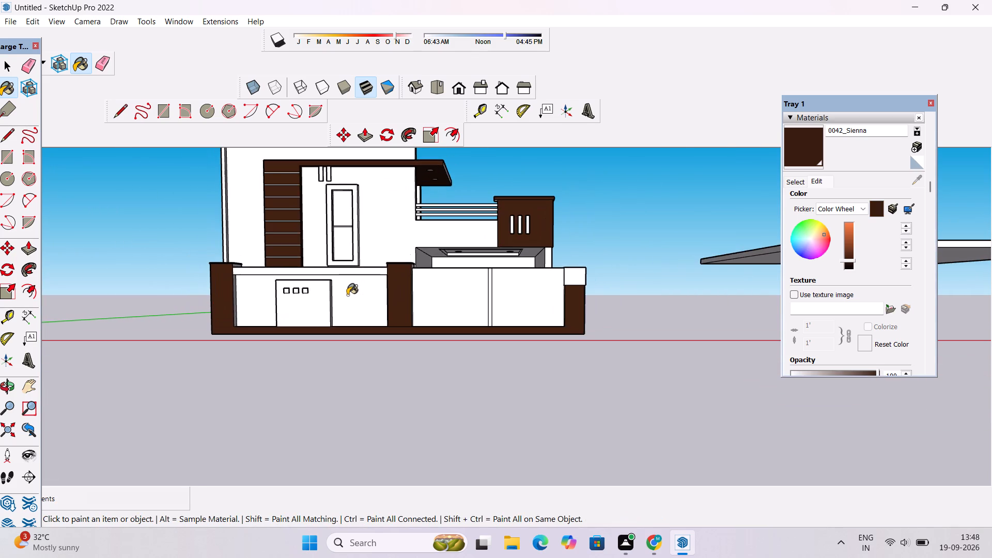
{"action": "left_click", "coordinate": [347, 295]}
{"action": "scroll", "coordinate": [321, 302], "scroll_direction": "down", "scroll_amount": 8}
{"action": "scroll", "coordinate": [486, 292], "scroll_direction": "up", "scroll_amount": 3}
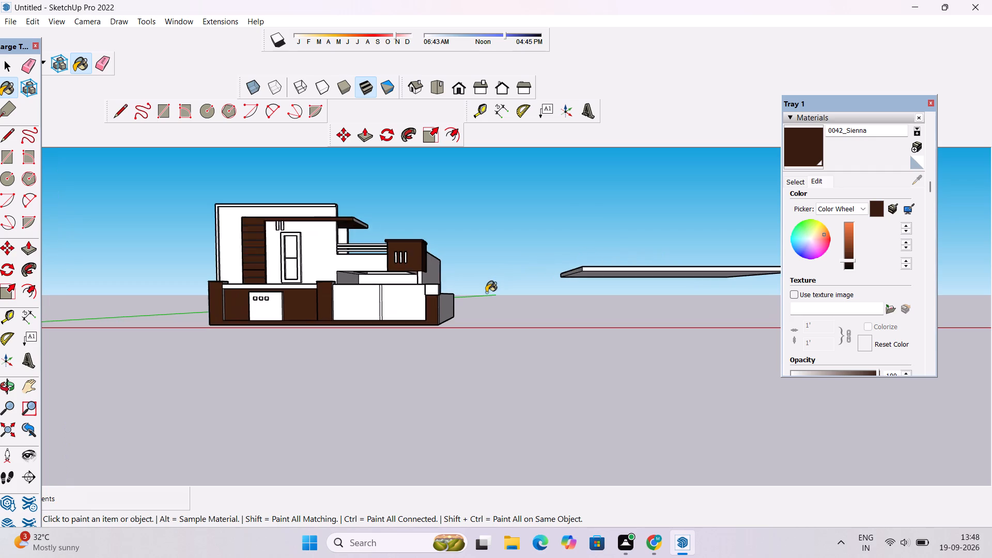
Paint the outer side face of the front boundary wall's right end pillar, below its white cap, with 0042_Sienna.
{"action": "scroll", "coordinate": [486, 292], "scroll_direction": "up", "scroll_amount": 1}
{"action": "scroll", "coordinate": [426, 300], "scroll_direction": "up", "scroll_amount": 16}
{"action": "left_click", "coordinate": [426, 301]}
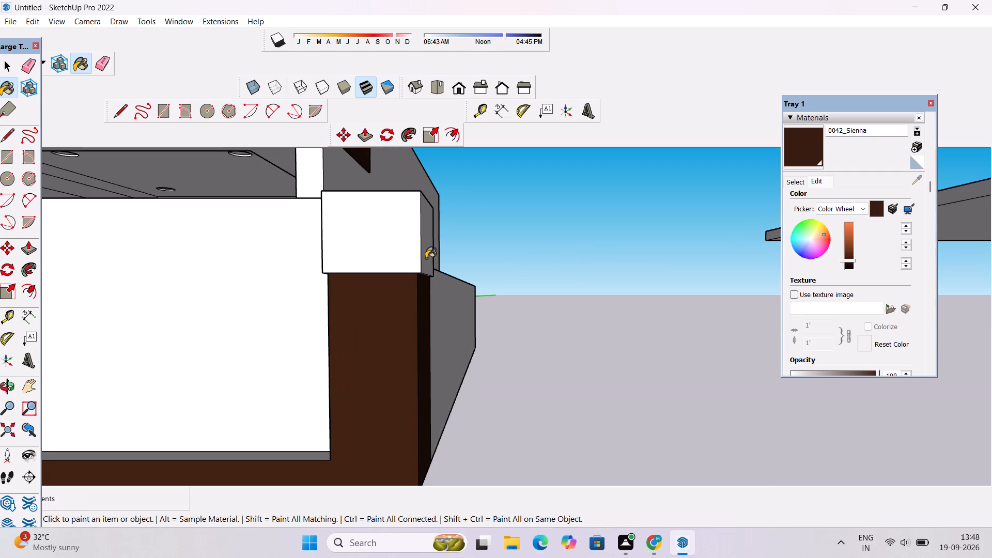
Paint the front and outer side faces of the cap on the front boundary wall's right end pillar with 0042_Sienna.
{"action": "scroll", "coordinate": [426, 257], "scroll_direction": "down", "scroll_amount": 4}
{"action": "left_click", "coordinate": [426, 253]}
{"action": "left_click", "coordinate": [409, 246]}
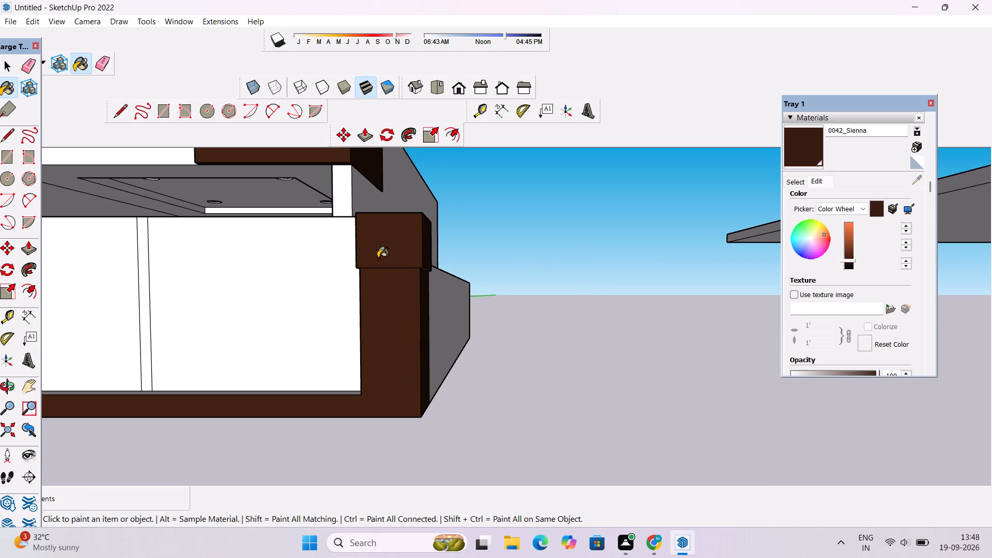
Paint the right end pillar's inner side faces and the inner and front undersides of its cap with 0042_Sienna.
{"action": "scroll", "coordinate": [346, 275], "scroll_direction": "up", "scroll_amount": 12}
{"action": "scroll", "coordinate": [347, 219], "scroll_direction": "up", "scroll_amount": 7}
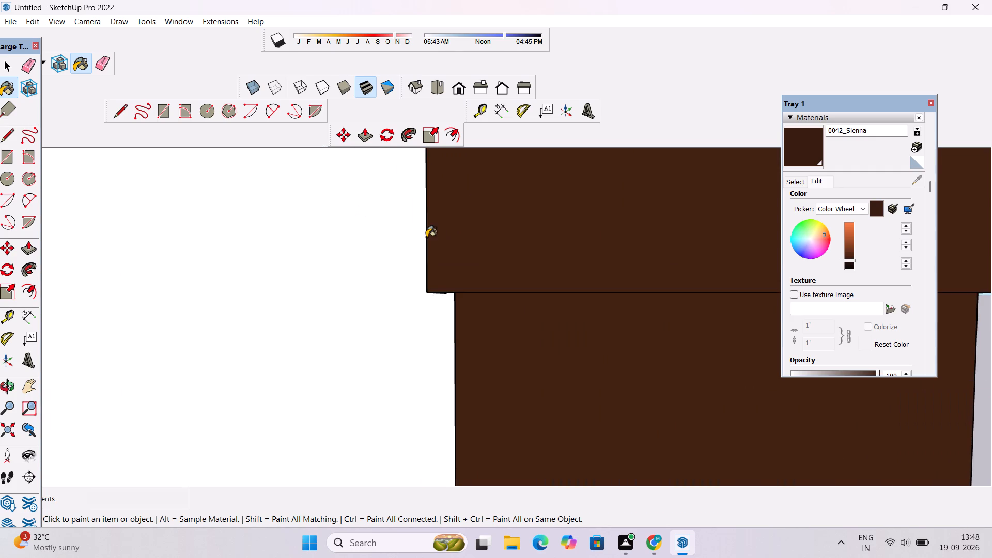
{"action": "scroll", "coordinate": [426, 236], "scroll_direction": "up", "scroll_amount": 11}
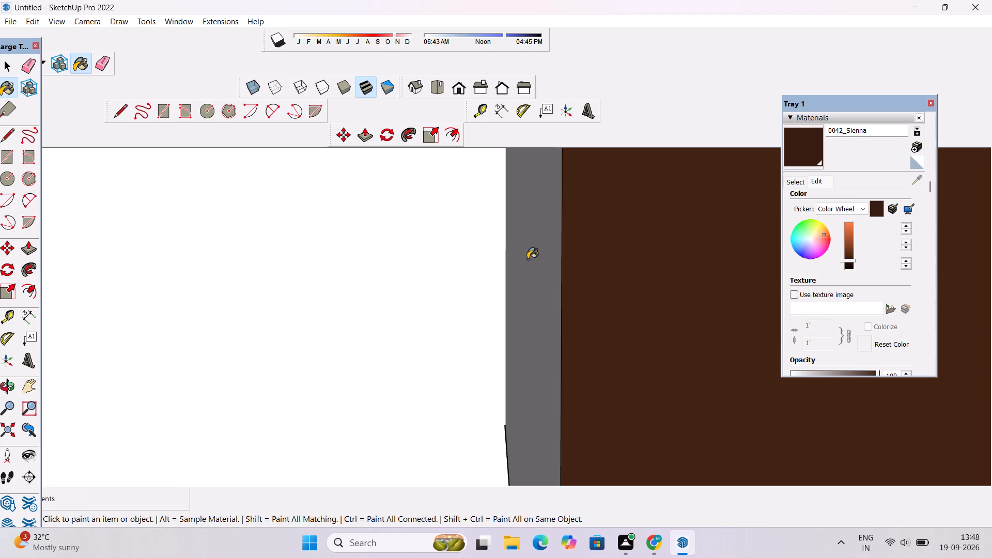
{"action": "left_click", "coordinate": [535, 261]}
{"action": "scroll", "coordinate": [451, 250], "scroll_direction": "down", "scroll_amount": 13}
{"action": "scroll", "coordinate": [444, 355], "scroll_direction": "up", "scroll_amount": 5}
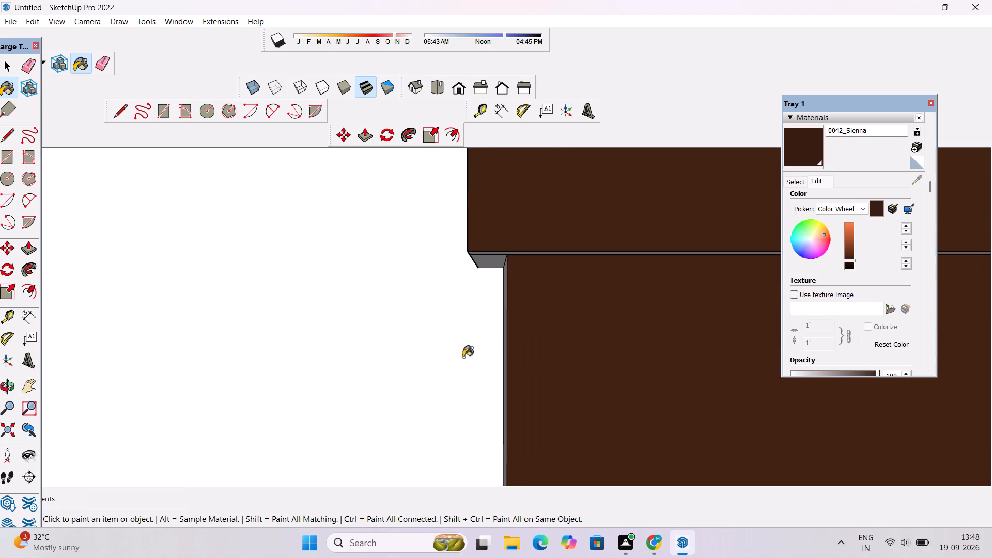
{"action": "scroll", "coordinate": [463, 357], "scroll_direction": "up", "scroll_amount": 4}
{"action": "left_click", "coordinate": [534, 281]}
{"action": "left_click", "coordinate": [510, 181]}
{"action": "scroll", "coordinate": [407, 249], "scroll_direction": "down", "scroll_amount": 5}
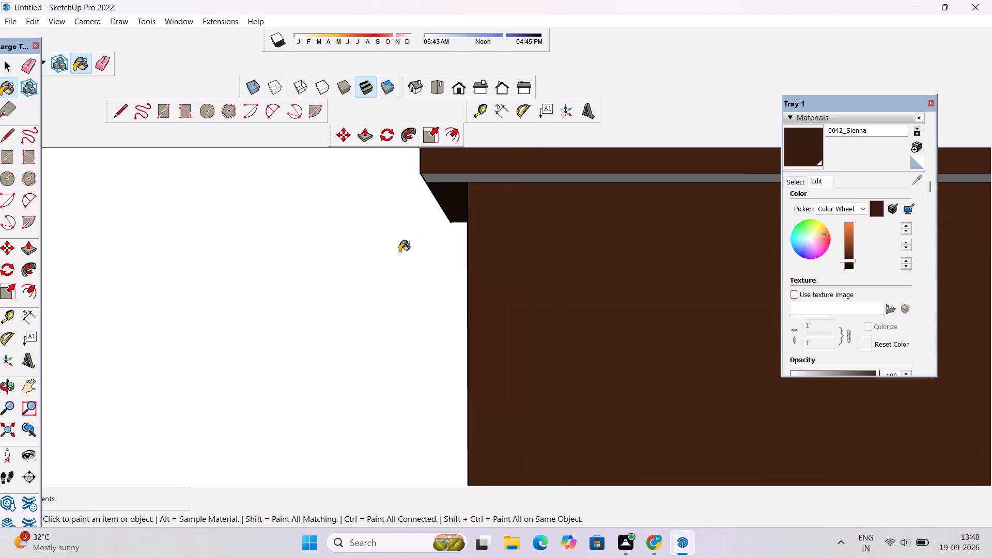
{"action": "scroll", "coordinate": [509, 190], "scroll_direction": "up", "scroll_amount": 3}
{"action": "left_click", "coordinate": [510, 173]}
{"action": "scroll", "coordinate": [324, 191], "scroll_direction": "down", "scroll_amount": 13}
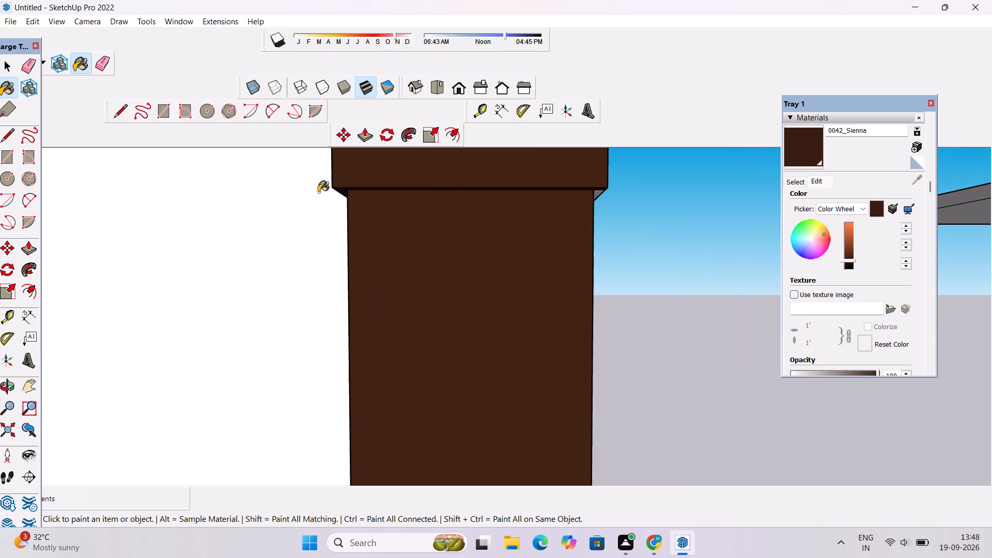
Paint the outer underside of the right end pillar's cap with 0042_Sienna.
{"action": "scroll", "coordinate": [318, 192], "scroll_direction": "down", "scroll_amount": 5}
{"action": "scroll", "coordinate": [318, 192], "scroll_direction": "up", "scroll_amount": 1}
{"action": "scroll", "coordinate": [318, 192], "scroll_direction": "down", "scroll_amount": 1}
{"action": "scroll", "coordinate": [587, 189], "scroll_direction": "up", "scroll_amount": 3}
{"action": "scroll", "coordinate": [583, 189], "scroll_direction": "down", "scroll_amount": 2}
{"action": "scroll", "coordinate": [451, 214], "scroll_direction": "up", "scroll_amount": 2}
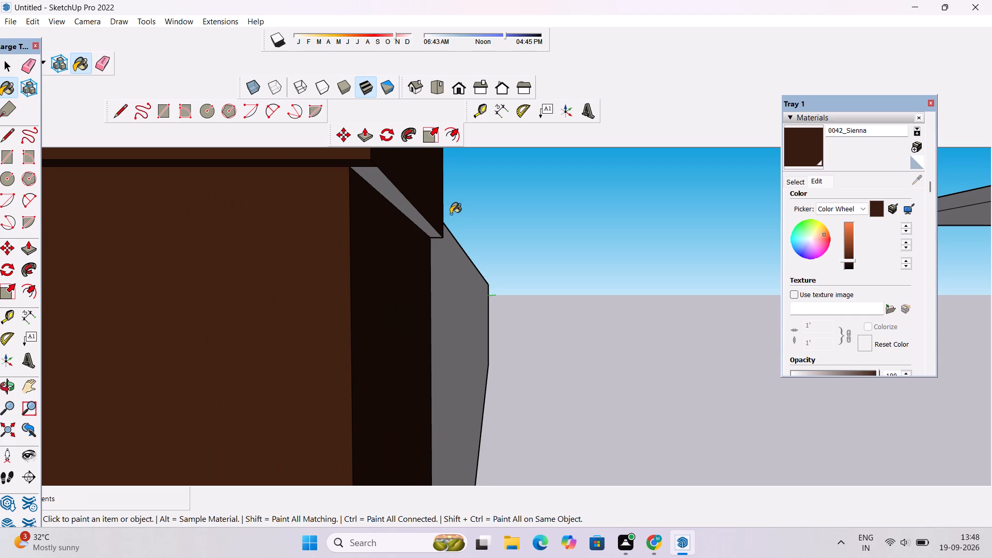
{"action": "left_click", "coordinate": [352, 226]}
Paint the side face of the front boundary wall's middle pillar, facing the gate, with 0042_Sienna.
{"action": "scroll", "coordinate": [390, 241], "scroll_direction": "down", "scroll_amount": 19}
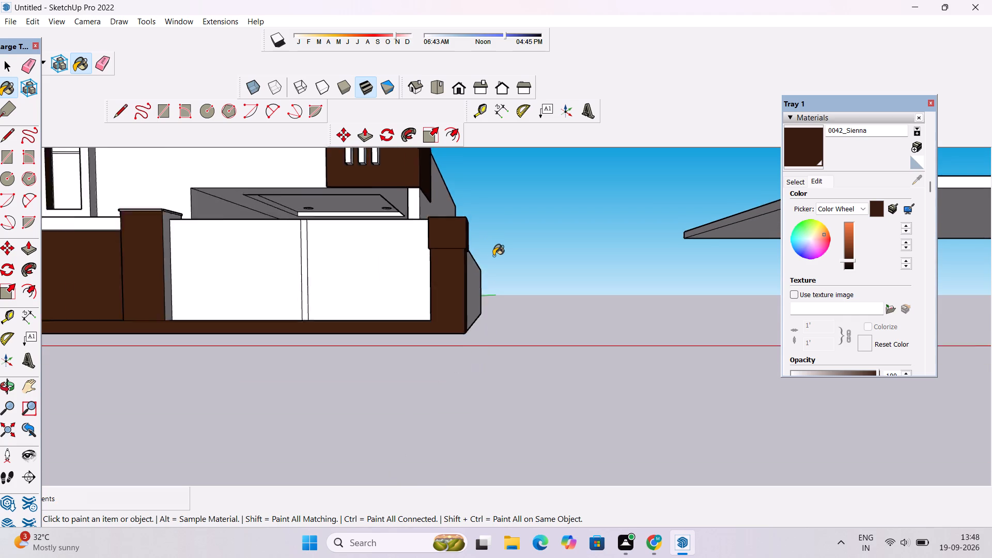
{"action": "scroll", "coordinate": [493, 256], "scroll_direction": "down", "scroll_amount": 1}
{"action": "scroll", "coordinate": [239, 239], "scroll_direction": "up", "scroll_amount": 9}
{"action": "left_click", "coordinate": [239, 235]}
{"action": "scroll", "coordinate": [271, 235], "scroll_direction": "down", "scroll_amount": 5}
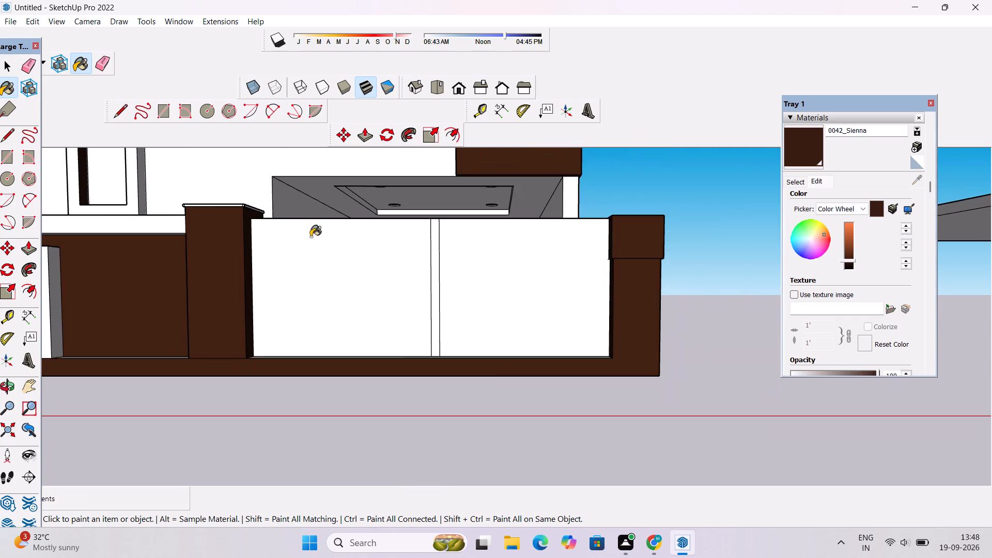
Examine the painted front boundary wall together with the house facade, close up and from the front.
{"action": "scroll", "coordinate": [311, 237], "scroll_direction": "down", "scroll_amount": 3}
{"action": "scroll", "coordinate": [168, 266], "scroll_direction": "up", "scroll_amount": 1}
{"action": "scroll", "coordinate": [172, 268], "scroll_direction": "down", "scroll_amount": 5}
{"action": "scroll", "coordinate": [194, 277], "scroll_direction": "up", "scroll_amount": 6}
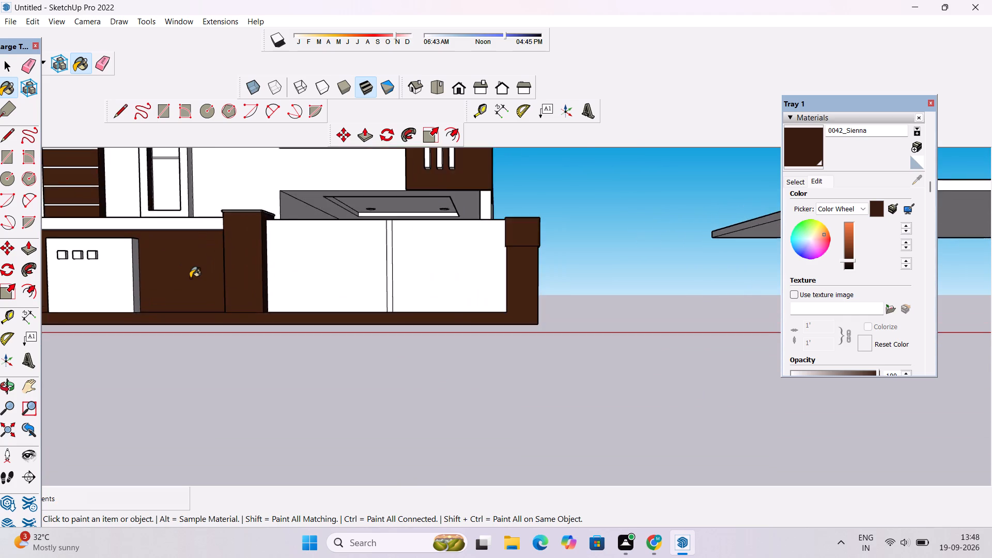
{"action": "scroll", "coordinate": [190, 278], "scroll_direction": "up", "scroll_amount": 16}
{"action": "scroll", "coordinate": [190, 278], "scroll_direction": "up", "scroll_amount": 5}
{"action": "scroll", "coordinate": [196, 276], "scroll_direction": "down", "scroll_amount": 5}
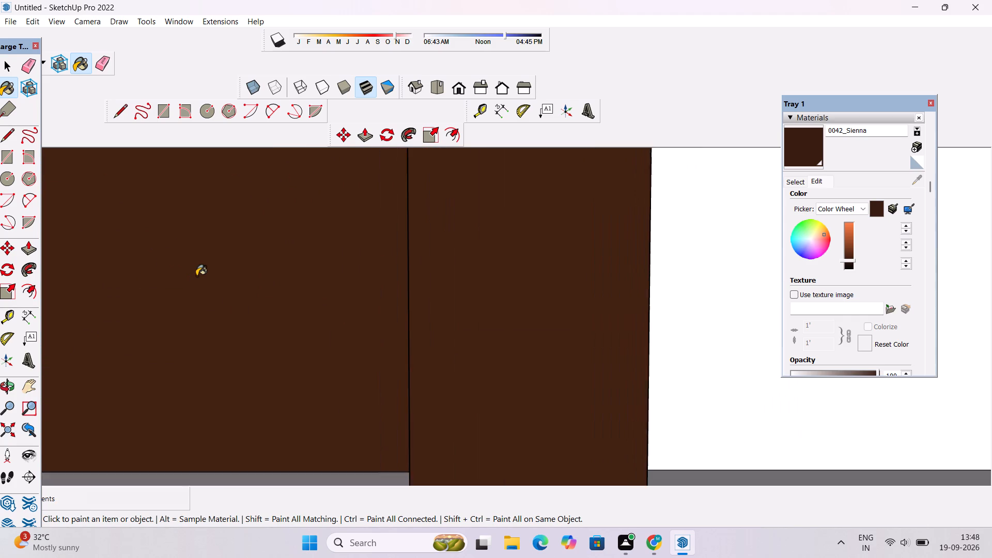
{"action": "scroll", "coordinate": [196, 276], "scroll_direction": "down", "scroll_amount": 2}
{"action": "scroll", "coordinate": [234, 365], "scroll_direction": "down", "scroll_amount": 18}
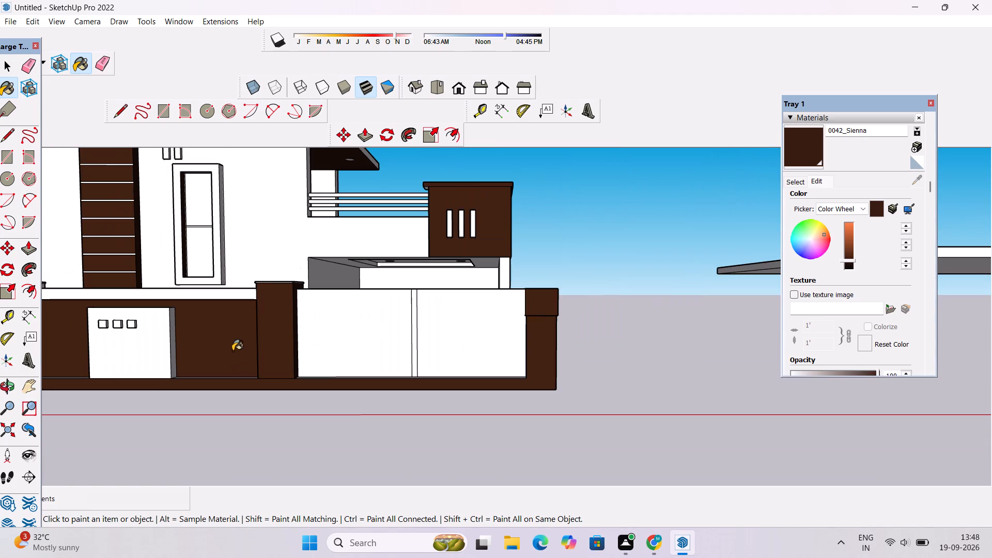
{"action": "key", "text": "o"}
{"action": "left_click_drag", "start_coordinate": [400, 277], "coordinate": [406, 302]}
{"action": "scroll", "coordinate": [399, 308], "scroll_direction": "down", "scroll_amount": 5}
{"action": "left_click_drag", "start_coordinate": [333, 319], "coordinate": [524, 288], "text": "shift"}
{"action": "scroll", "coordinate": [505, 324], "scroll_direction": "up", "scroll_amount": 4}
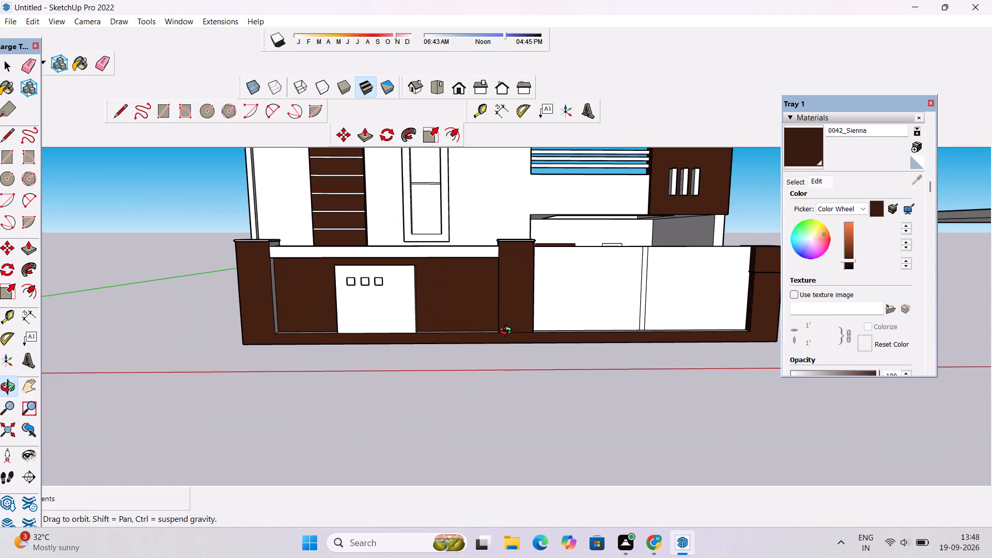
{"action": "left_click_drag", "start_coordinate": [508, 332], "coordinate": [490, 278]}
{"action": "scroll", "coordinate": [489, 278], "scroll_direction": "down", "scroll_amount": 4}
{"action": "left_click_drag", "start_coordinate": [578, 258], "coordinate": [443, 285], "text": "shift"}
{"action": "left_click_drag", "start_coordinate": [450, 287], "coordinate": [469, 300]}
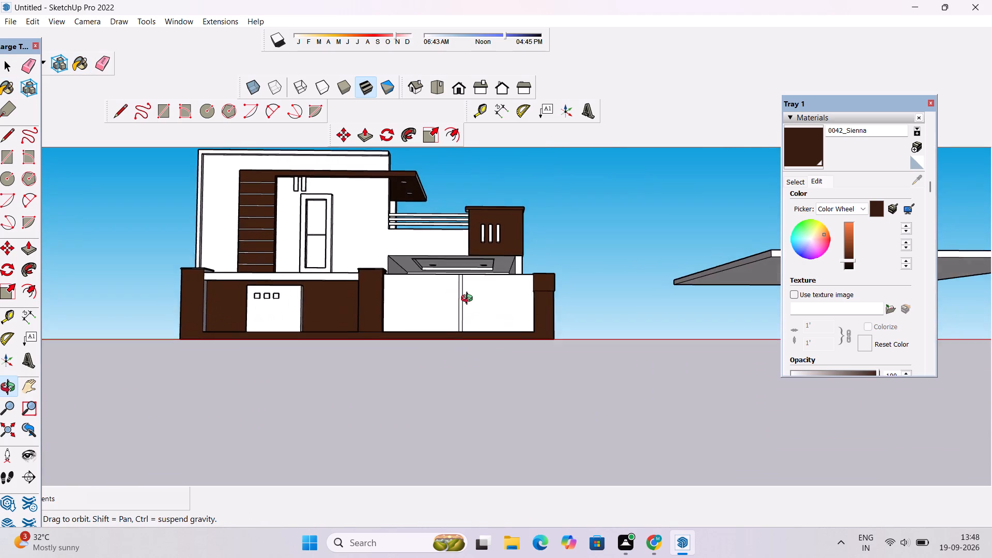
{"action": "left_click_drag", "start_coordinate": [469, 300], "coordinate": [473, 304]}
{"action": "scroll", "coordinate": [473, 304], "scroll_direction": "down", "scroll_amount": 4}
{"action": "left_click", "coordinate": [458, 317]}
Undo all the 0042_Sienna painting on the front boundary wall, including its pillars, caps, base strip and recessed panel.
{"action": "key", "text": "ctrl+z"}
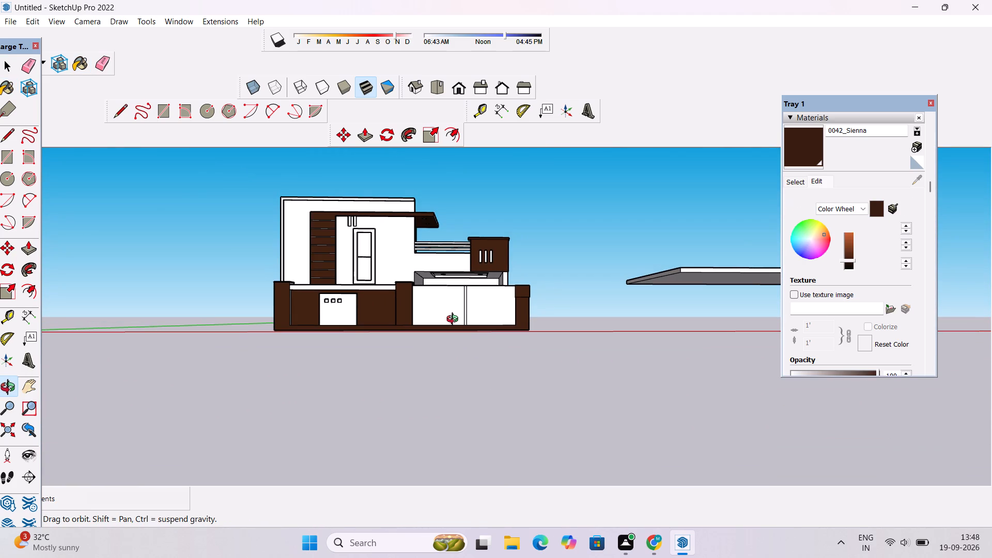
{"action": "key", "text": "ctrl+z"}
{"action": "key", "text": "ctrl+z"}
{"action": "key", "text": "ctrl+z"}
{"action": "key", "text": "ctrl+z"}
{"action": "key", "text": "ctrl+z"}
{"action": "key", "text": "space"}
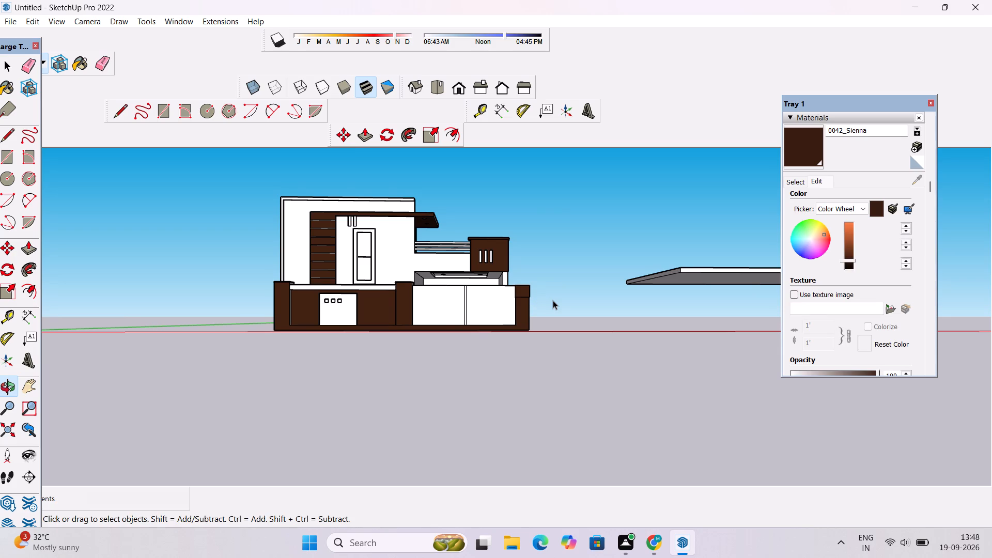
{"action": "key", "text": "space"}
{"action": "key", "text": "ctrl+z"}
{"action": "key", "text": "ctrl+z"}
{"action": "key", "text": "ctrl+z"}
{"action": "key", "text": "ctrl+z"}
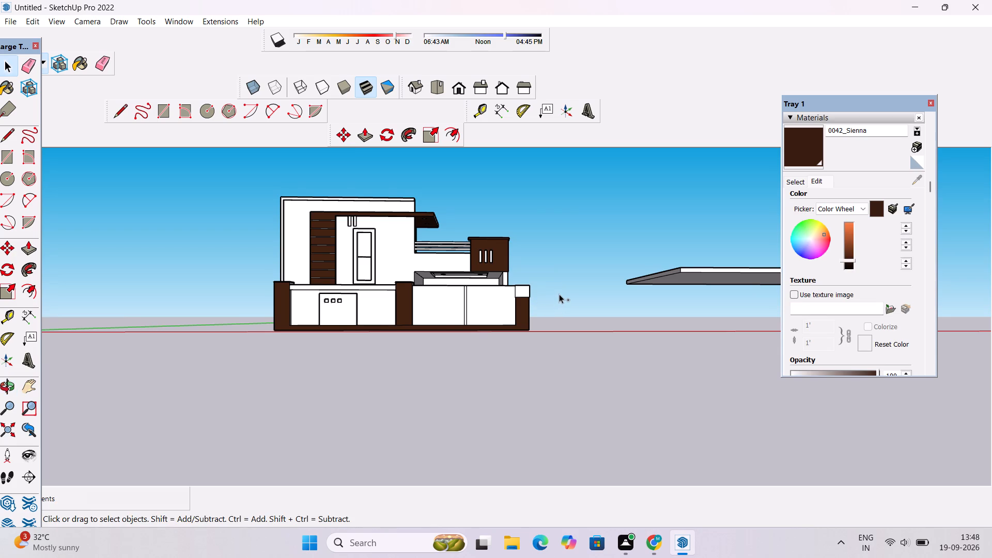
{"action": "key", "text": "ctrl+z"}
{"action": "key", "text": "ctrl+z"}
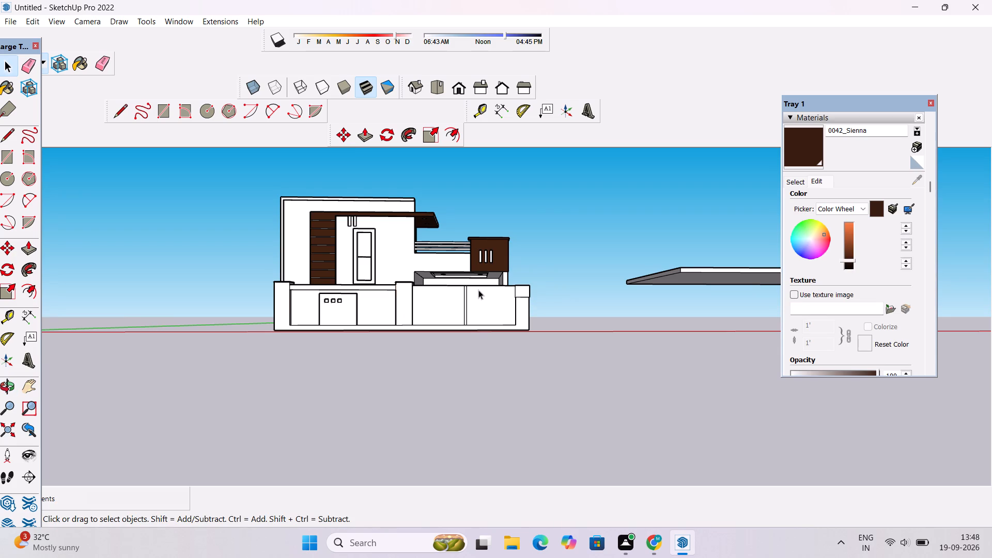
Examine the white front boundary wall, gate and brown-accented facade from the front and slightly above.
{"action": "key", "text": "o"}
{"action": "left_click_drag", "start_coordinate": [488, 295], "coordinate": [492, 308]}
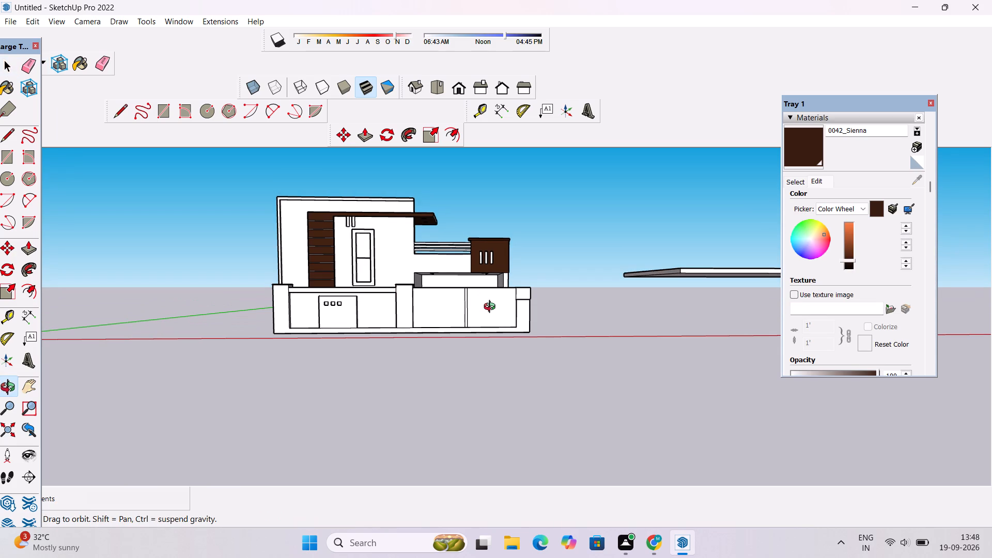
{"action": "scroll", "coordinate": [492, 304], "scroll_direction": "down", "scroll_amount": 2}
{"action": "scroll", "coordinate": [492, 304], "scroll_direction": "up", "scroll_amount": 3}
{"action": "scroll", "coordinate": [492, 304], "scroll_direction": "down", "scroll_amount": 1}
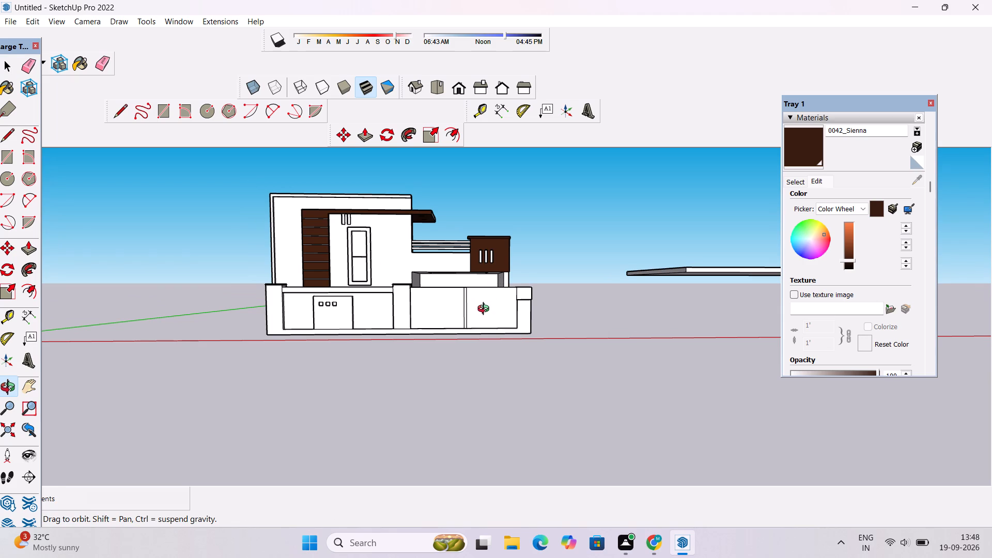
{"action": "scroll", "coordinate": [486, 310], "scroll_direction": "down", "scroll_amount": 2}
{"action": "left_click_drag", "start_coordinate": [490, 307], "coordinate": [488, 344]}
{"action": "scroll", "coordinate": [477, 329], "scroll_direction": "up", "scroll_amount": 3}
{"action": "left_click_drag", "start_coordinate": [485, 316], "coordinate": [482, 336]}
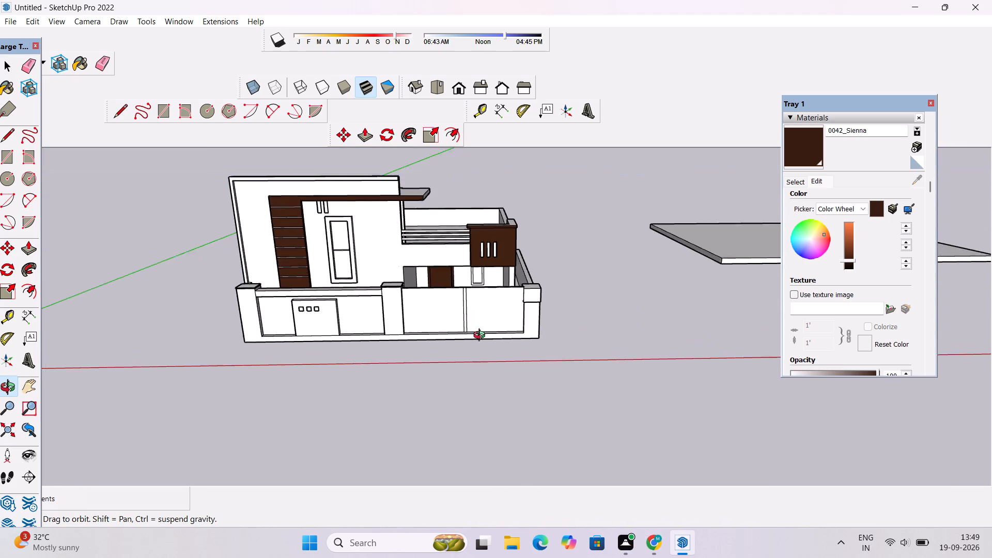
{"action": "left_click_drag", "start_coordinate": [482, 336], "coordinate": [481, 337]}
{"action": "scroll", "coordinate": [478, 336], "scroll_direction": "up", "scroll_amount": 3}
{"action": "left_click_drag", "start_coordinate": [484, 333], "coordinate": [502, 339], "text": "shift"}
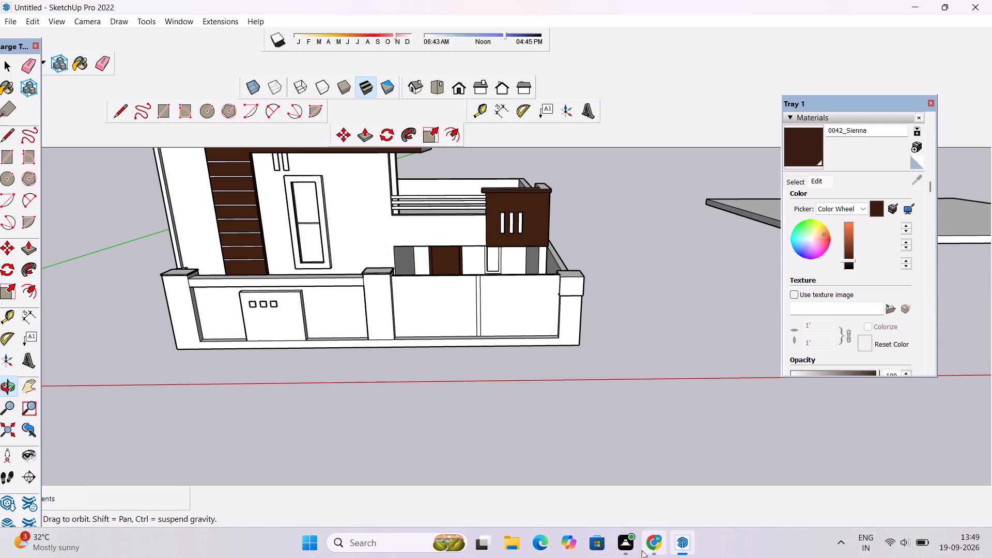
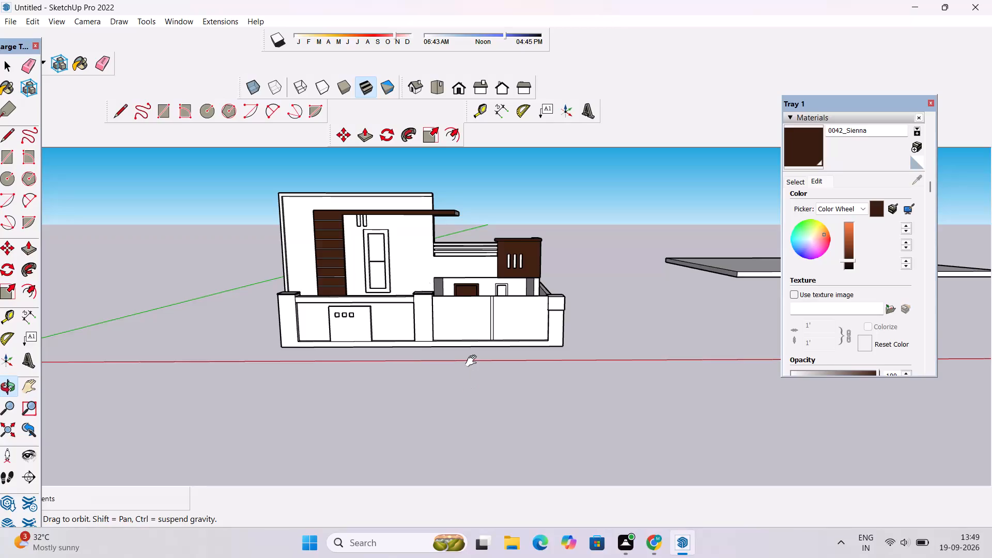
Paint the tall front wall of the house with 0029_BlanchedAlmond from the Colors-Named collection, including the area above the canopy.
{"action": "left_click_drag", "start_coordinate": [473, 361], "coordinate": [494, 381], "text": "shift"}
{"action": "scroll", "coordinate": [485, 358], "scroll_direction": "up", "scroll_amount": 3}
{"action": "left_click_drag", "start_coordinate": [485, 355], "coordinate": [459, 352], "text": "shift"}
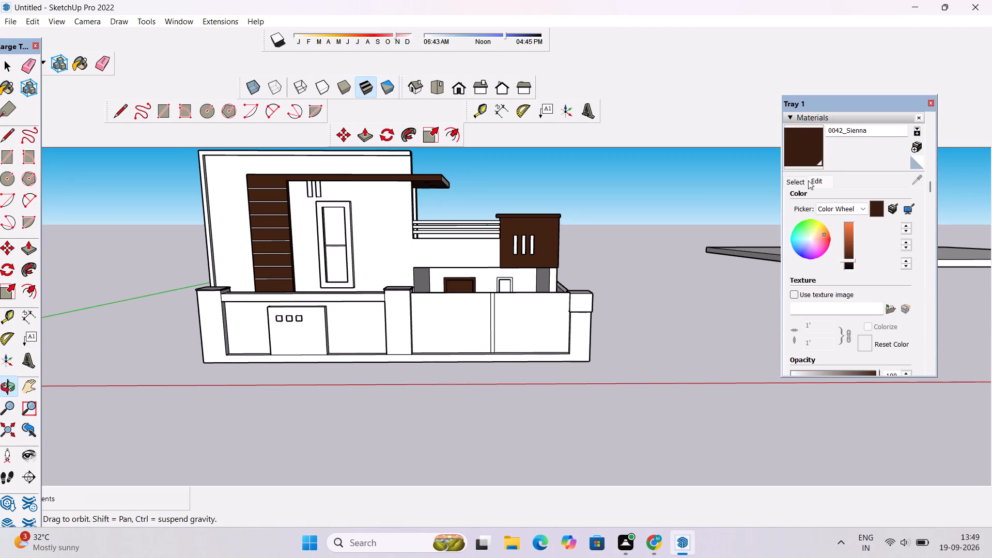
{"action": "left_click", "coordinate": [796, 185]}
{"action": "scroll", "coordinate": [830, 240], "scroll_direction": "up", "scroll_amount": 3}
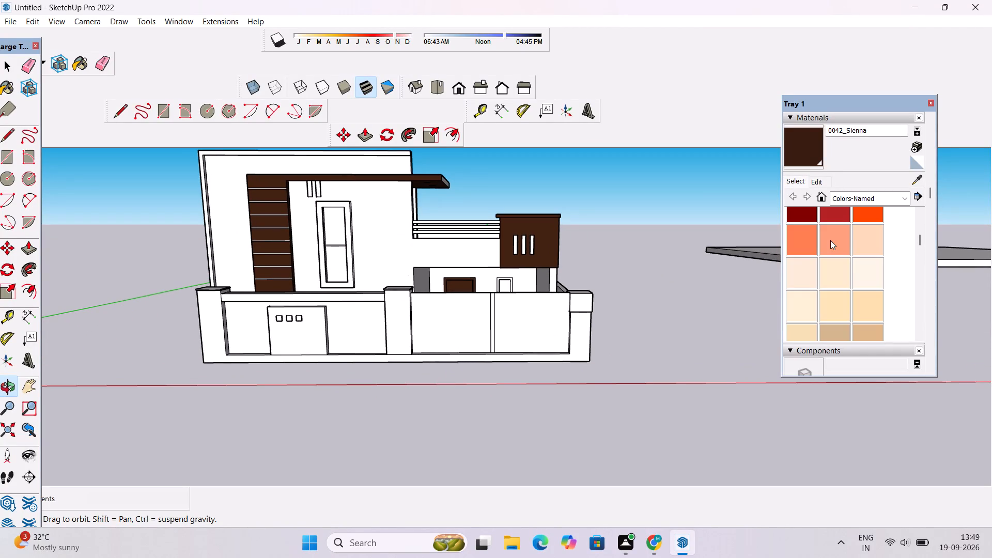
{"action": "left_click", "coordinate": [836, 271]}
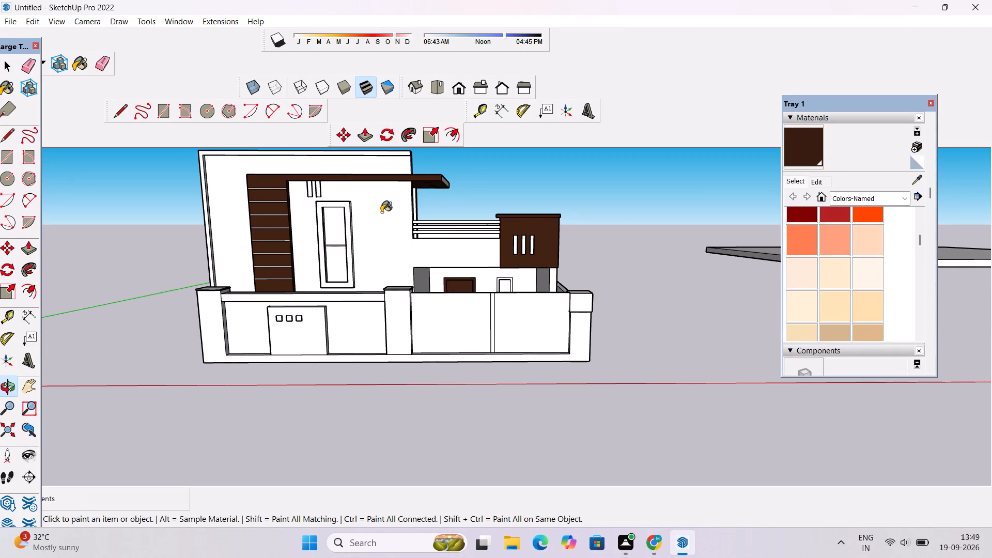
{"action": "left_click", "coordinate": [381, 212]}
{"action": "left_click", "coordinate": [317, 165]}
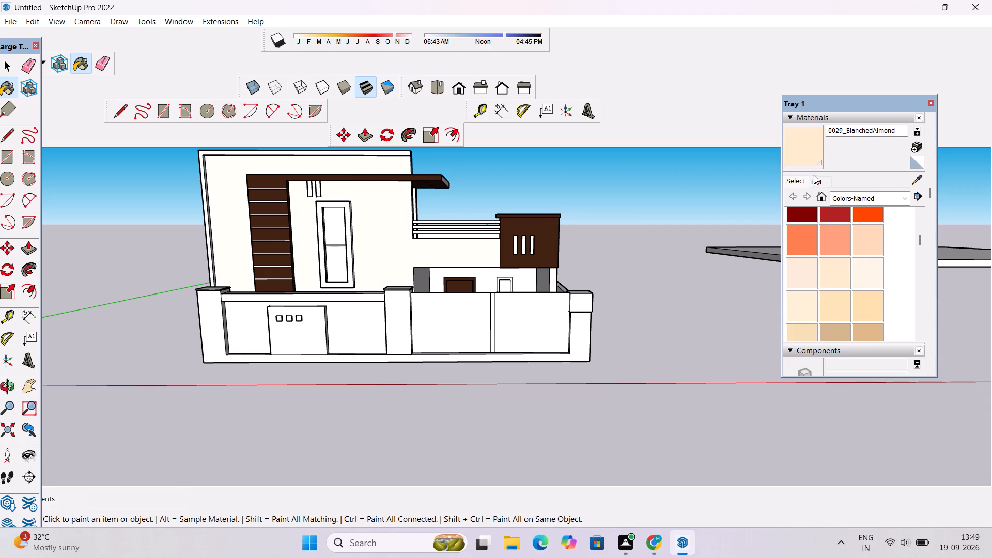
Darken the 0029_BlanchedAlmond material to a beige tone by lowering its brightness.
{"action": "left_click", "coordinate": [813, 181]}
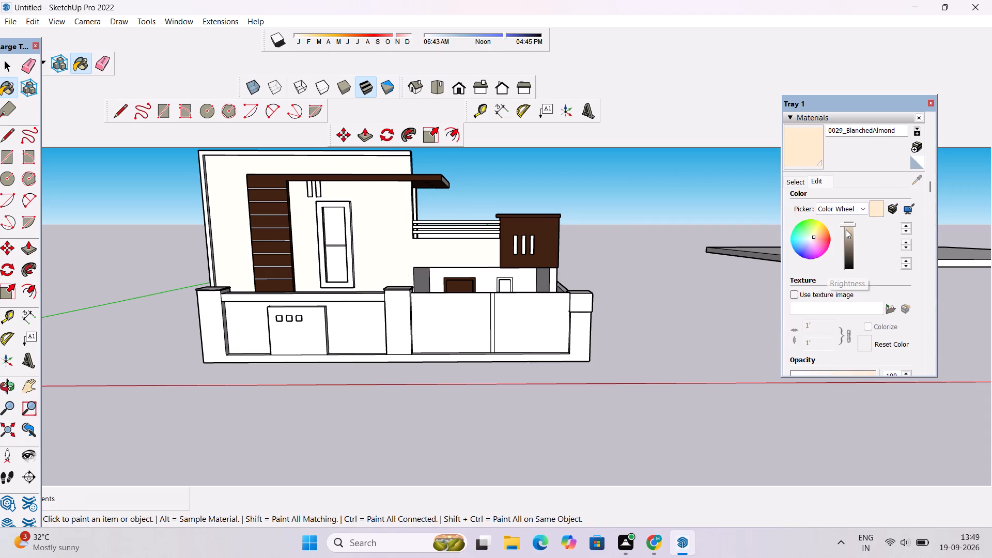
{"action": "left_click", "coordinate": [846, 229]}
{"action": "left_click", "coordinate": [849, 235]}
Paint the recessed porch's door wall and both of its side walls with 0029_BlanchedAlmond.
{"action": "scroll", "coordinate": [515, 227], "scroll_direction": "down", "scroll_amount": 5}
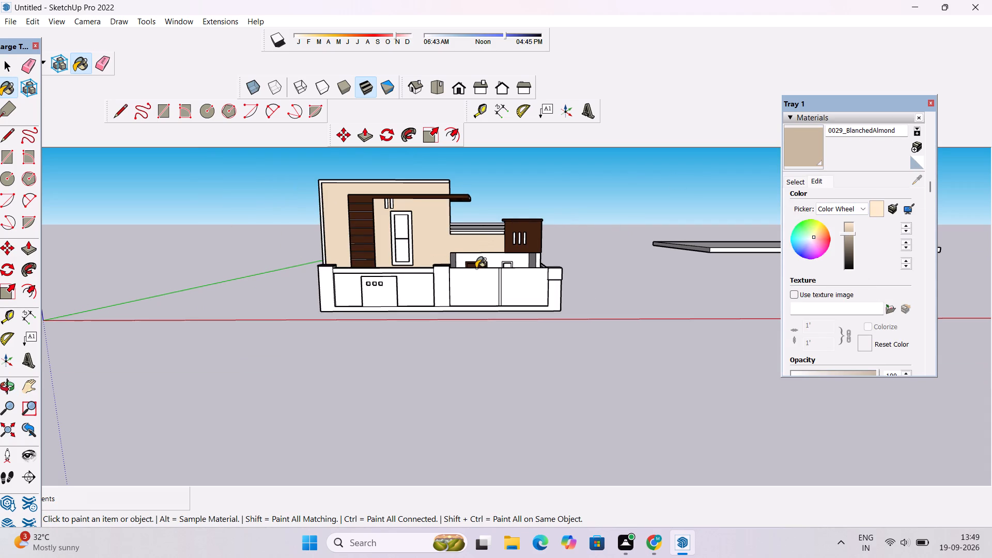
{"action": "scroll", "coordinate": [380, 191], "scroll_direction": "up", "scroll_amount": 5}
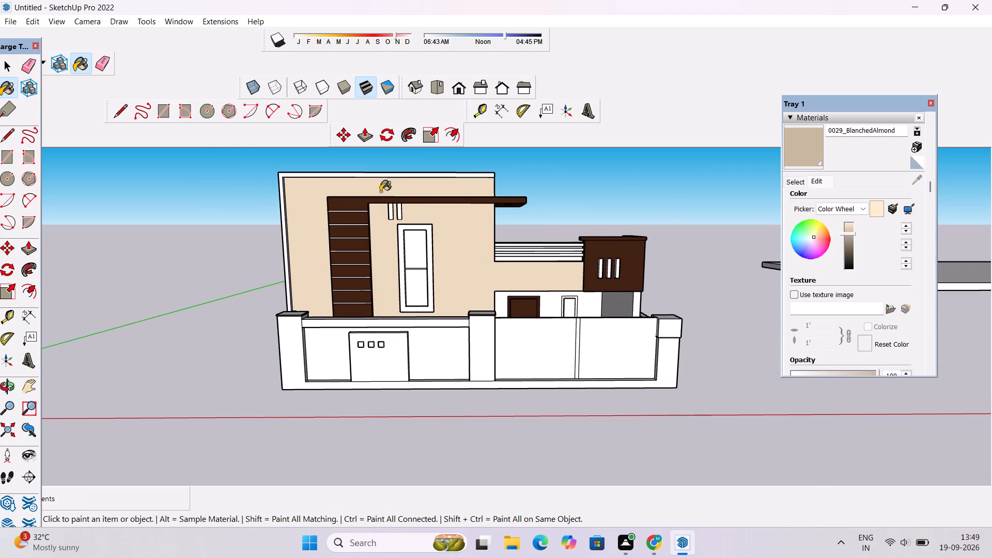
{"action": "scroll", "coordinate": [381, 192], "scroll_direction": "up", "scroll_amount": 4}
{"action": "scroll", "coordinate": [370, 184], "scroll_direction": "down", "scroll_amount": 5}
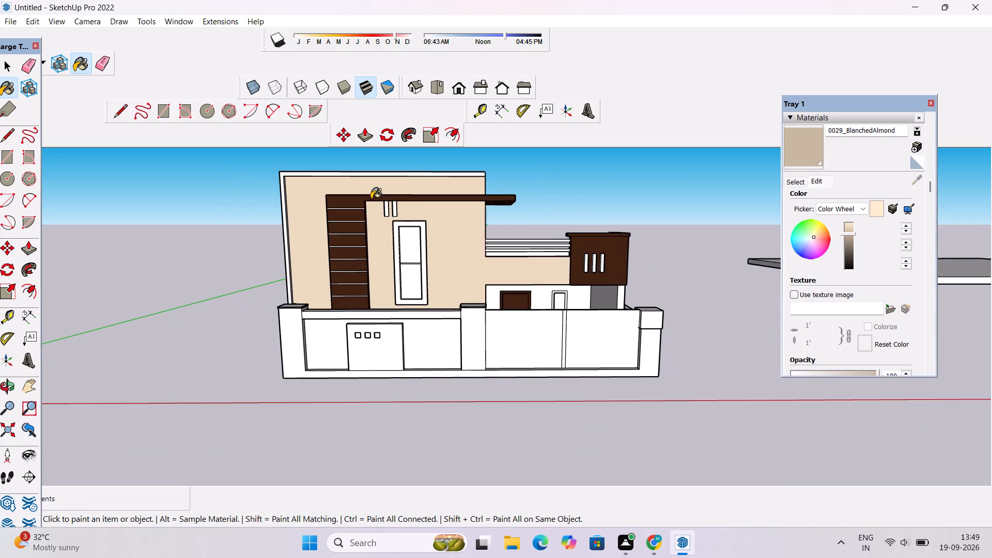
{"action": "scroll", "coordinate": [371, 199], "scroll_direction": "down", "scroll_amount": 4}
{"action": "scroll", "coordinate": [516, 268], "scroll_direction": "up", "scroll_amount": 10}
{"action": "left_click", "coordinate": [540, 259]}
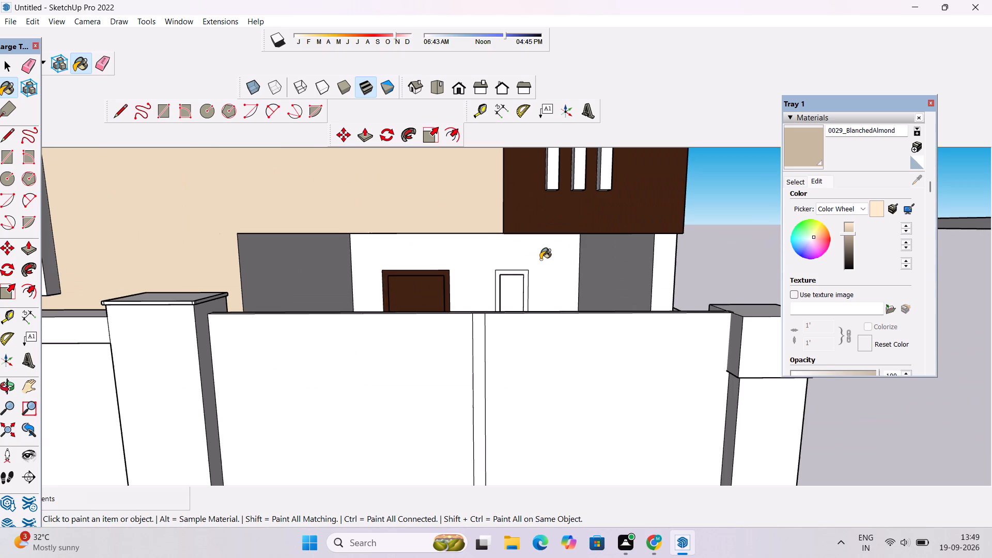
{"action": "left_click", "coordinate": [295, 277]}
{"action": "left_click", "coordinate": [643, 270]}
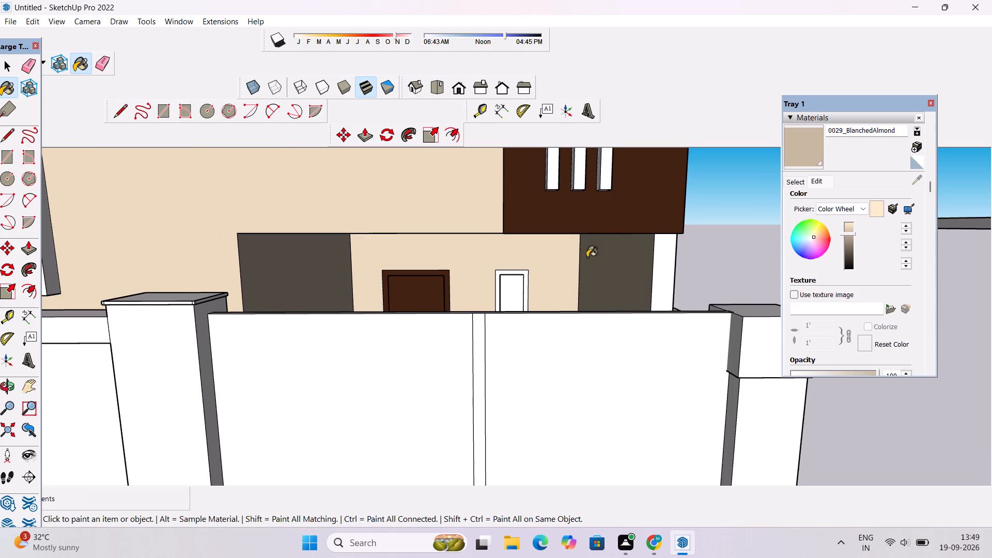
Paint the porch's end wall front, the house's outer side wall and the faces at the end of the side passage with 0029_BlanchedAlmond.
{"action": "scroll", "coordinate": [460, 238], "scroll_direction": "down", "scroll_amount": 12}
{"action": "scroll", "coordinate": [510, 242], "scroll_direction": "up", "scroll_amount": 16}
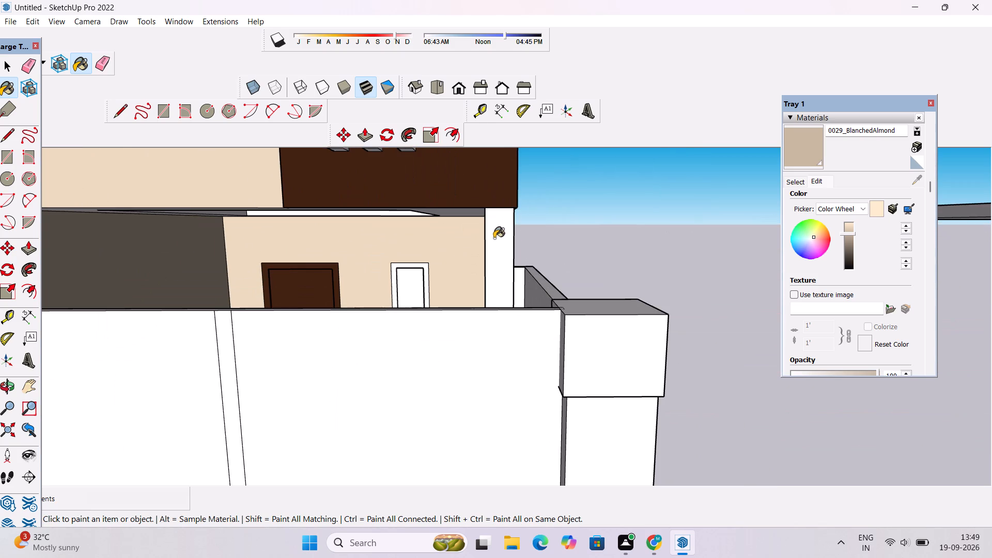
{"action": "left_click", "coordinate": [491, 236]}
{"action": "scroll", "coordinate": [538, 284], "scroll_direction": "up", "scroll_amount": 7}
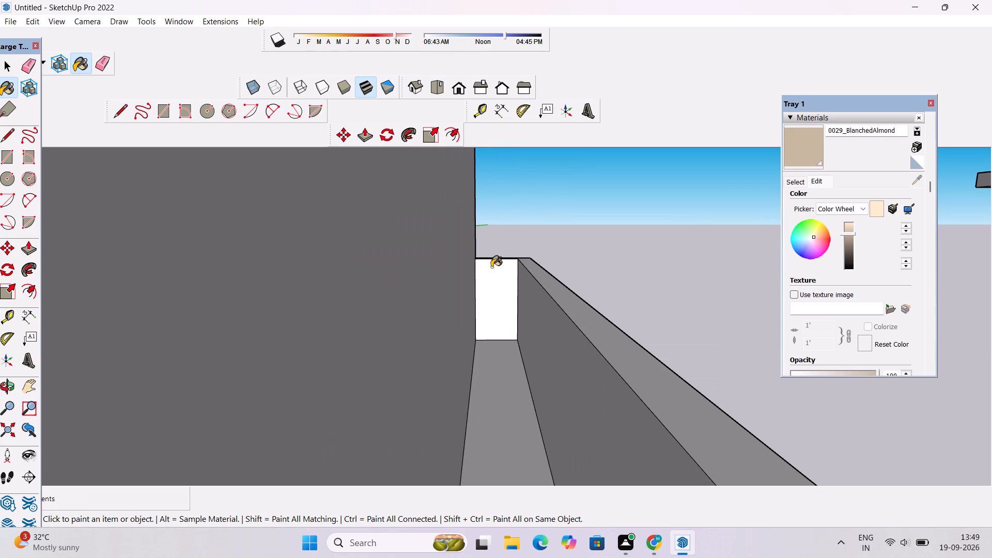
{"action": "left_click", "coordinate": [491, 267]}
{"action": "left_click", "coordinate": [408, 290]}
{"action": "scroll", "coordinate": [469, 282], "scroll_direction": "down", "scroll_amount": 5}
{"action": "scroll", "coordinate": [504, 288], "scroll_direction": "up", "scroll_amount": 6}
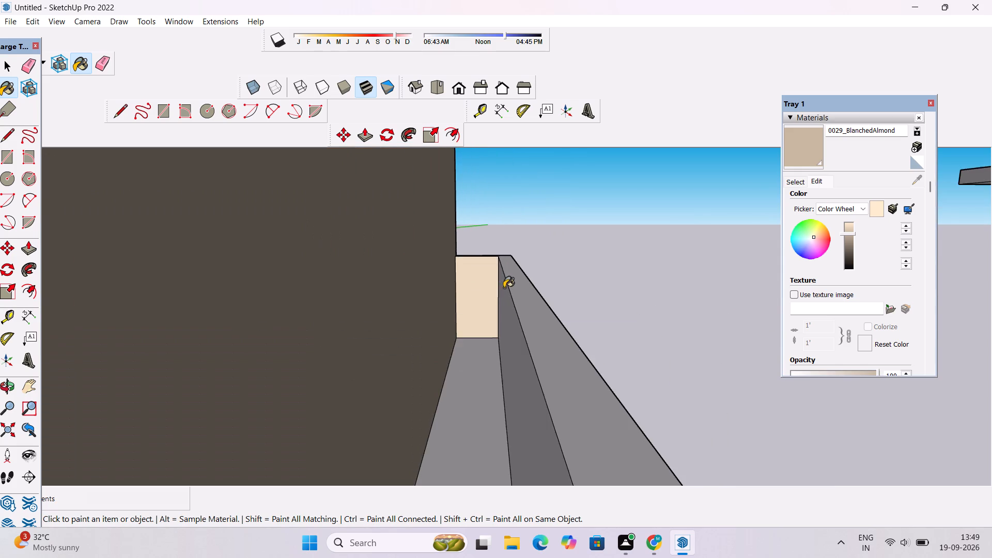
{"action": "left_click", "coordinate": [504, 288]}
Paint the horizontal band along the top of the front boundary wall, above the small gate, with 0029_BlanchedAlmond.
{"action": "scroll", "coordinate": [504, 283], "scroll_direction": "down", "scroll_amount": 14}
{"action": "scroll", "coordinate": [168, 312], "scroll_direction": "up", "scroll_amount": 4}
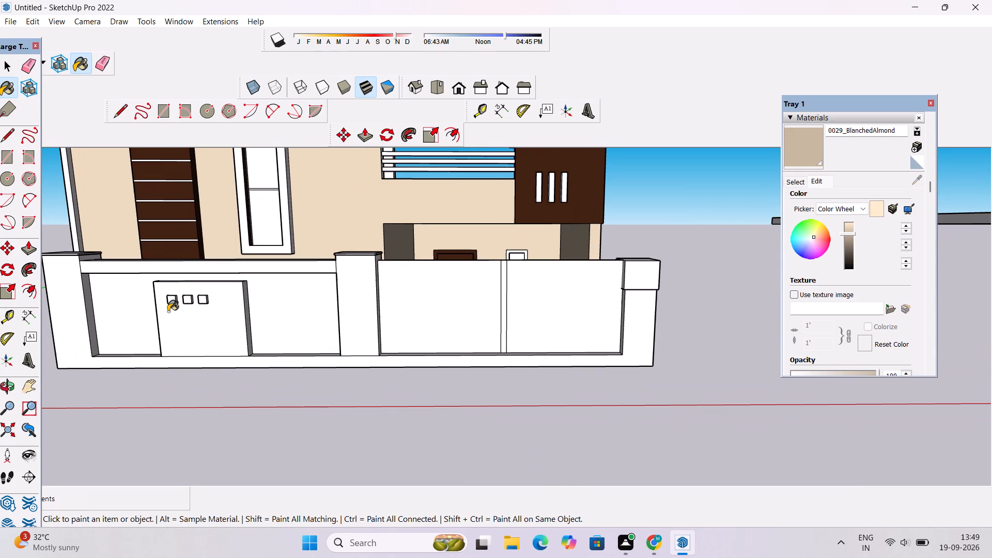
{"action": "scroll", "coordinate": [168, 312], "scroll_direction": "down", "scroll_amount": 3}
{"action": "scroll", "coordinate": [271, 314], "scroll_direction": "up", "scroll_amount": 2}
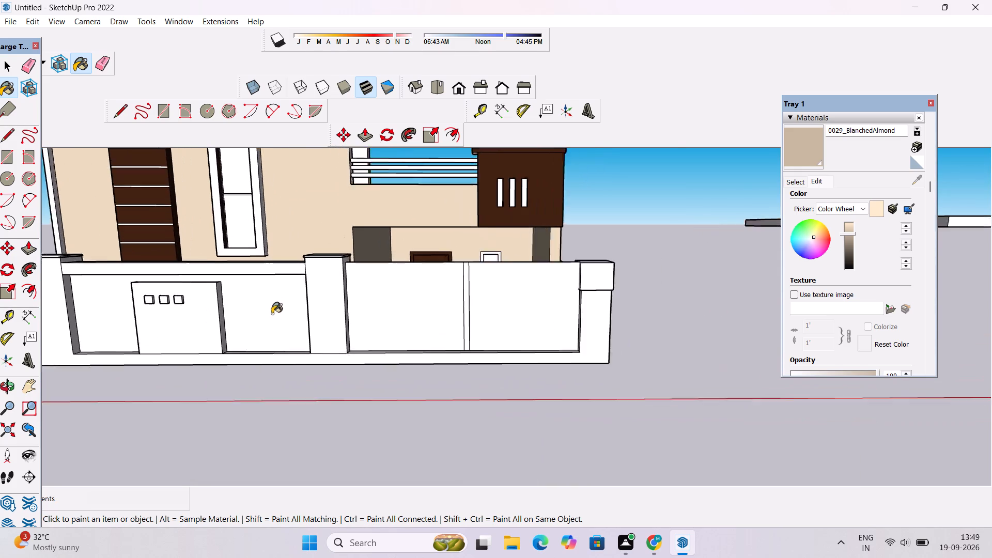
{"action": "scroll", "coordinate": [272, 314], "scroll_direction": "up", "scroll_amount": 6}
{"action": "left_click", "coordinate": [289, 259]}
Paint the front face of the middle boundary pillar's cap and both of its corner segments with 0029_BlanchedAlmond.
{"action": "scroll", "coordinate": [307, 251], "scroll_direction": "up", "scroll_amount": 9}
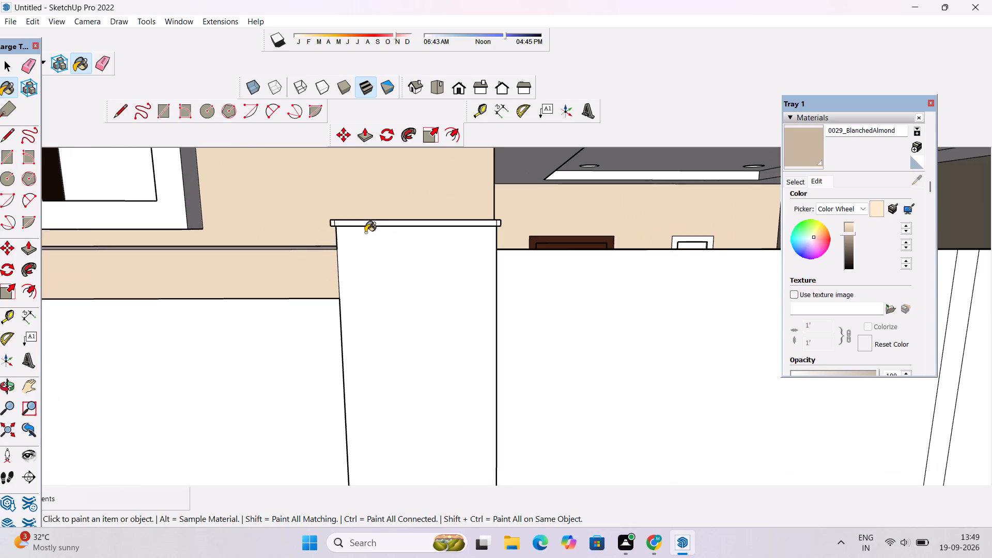
{"action": "left_click", "coordinate": [378, 223]}
{"action": "scroll", "coordinate": [328, 233], "scroll_direction": "down", "scroll_amount": 1}
{"action": "scroll", "coordinate": [328, 233], "scroll_direction": "up", "scroll_amount": 11}
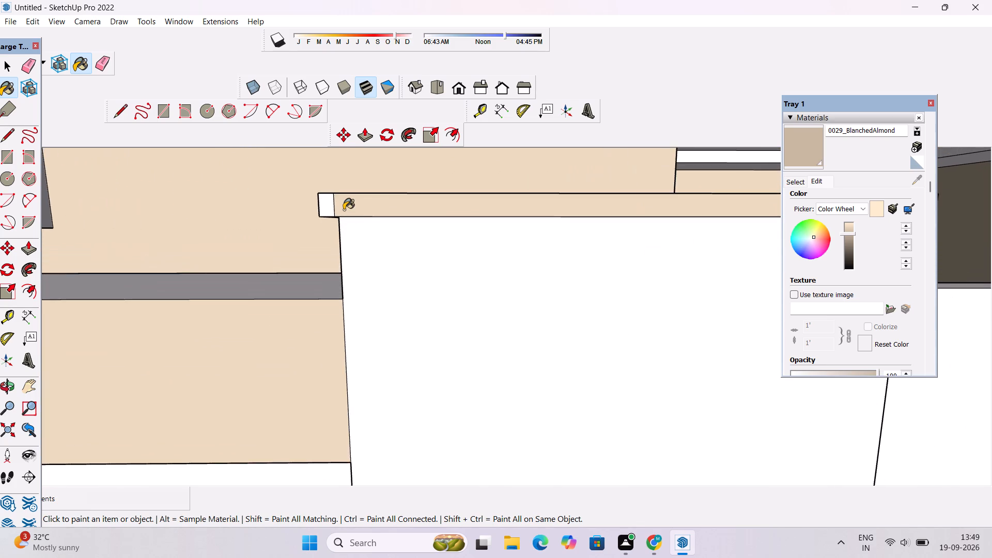
{"action": "scroll", "coordinate": [344, 210], "scroll_direction": "up", "scroll_amount": 5}
{"action": "left_click", "coordinate": [321, 203]}
{"action": "scroll", "coordinate": [237, 209], "scroll_direction": "down", "scroll_amount": 8}
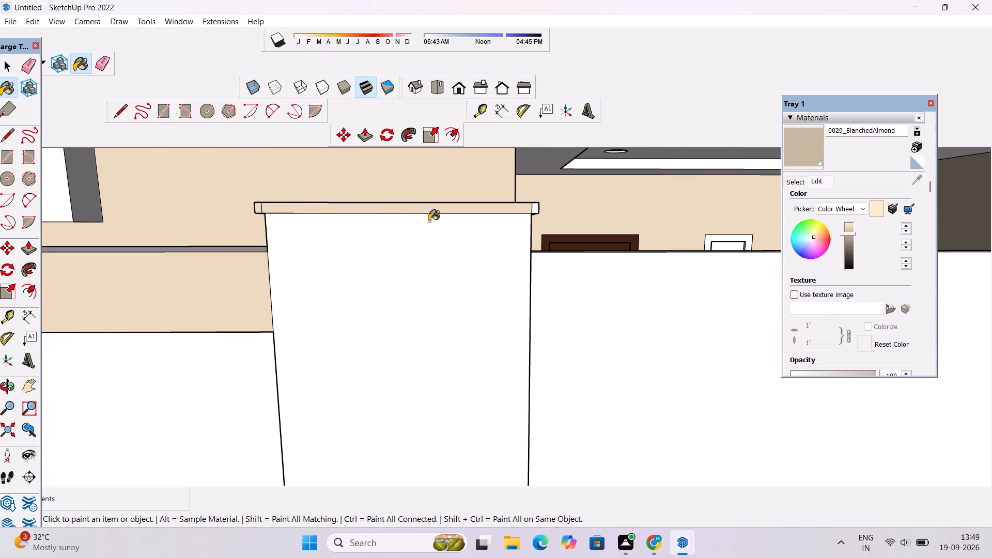
{"action": "scroll", "coordinate": [438, 222], "scroll_direction": "up", "scroll_amount": 4}
{"action": "scroll", "coordinate": [523, 207], "scroll_direction": "up", "scroll_amount": 5}
{"action": "scroll", "coordinate": [542, 192], "scroll_direction": "down", "scroll_amount": 2}
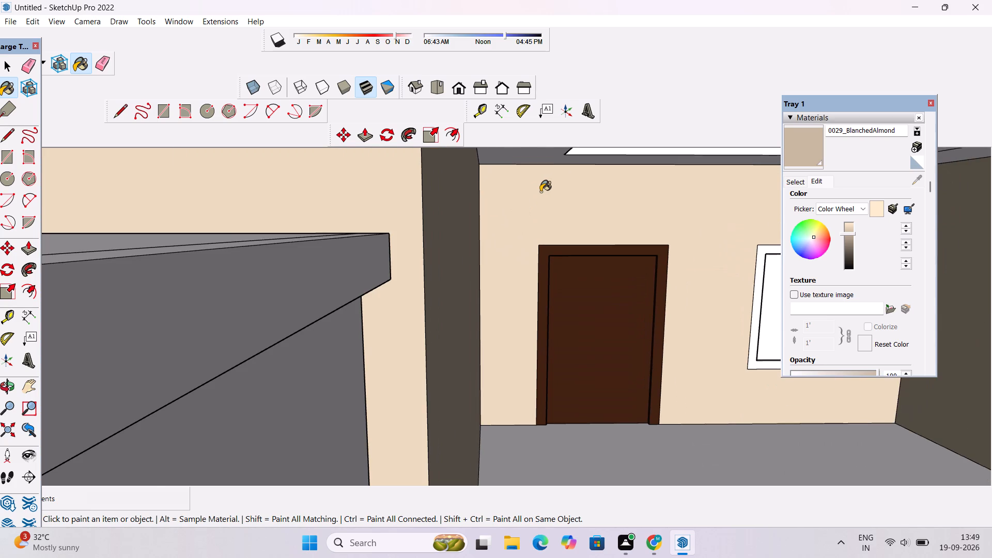
{"action": "scroll", "coordinate": [531, 192], "scroll_direction": "up", "scroll_amount": 2}
{"action": "scroll", "coordinate": [531, 192], "scroll_direction": "down", "scroll_amount": 6}
{"action": "scroll", "coordinate": [507, 190], "scroll_direction": "up", "scroll_amount": 5}
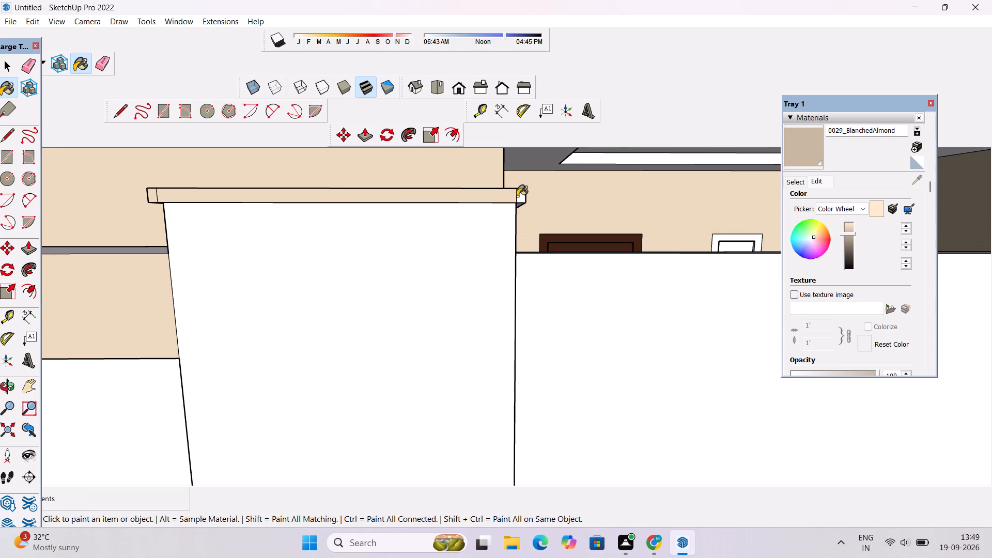
{"action": "left_click", "coordinate": [521, 196]}
Paint the porch-facing side of the middle pillar's cap, including its narrow corner strip, with 0029_BlanchedAlmond.
{"action": "scroll", "coordinate": [544, 210], "scroll_direction": "up", "scroll_amount": 4}
{"action": "scroll", "coordinate": [544, 210], "scroll_direction": "down", "scroll_amount": 3}
{"action": "scroll", "coordinate": [519, 213], "scroll_direction": "up", "scroll_amount": 2}
{"action": "scroll", "coordinate": [519, 213], "scroll_direction": "down", "scroll_amount": 2}
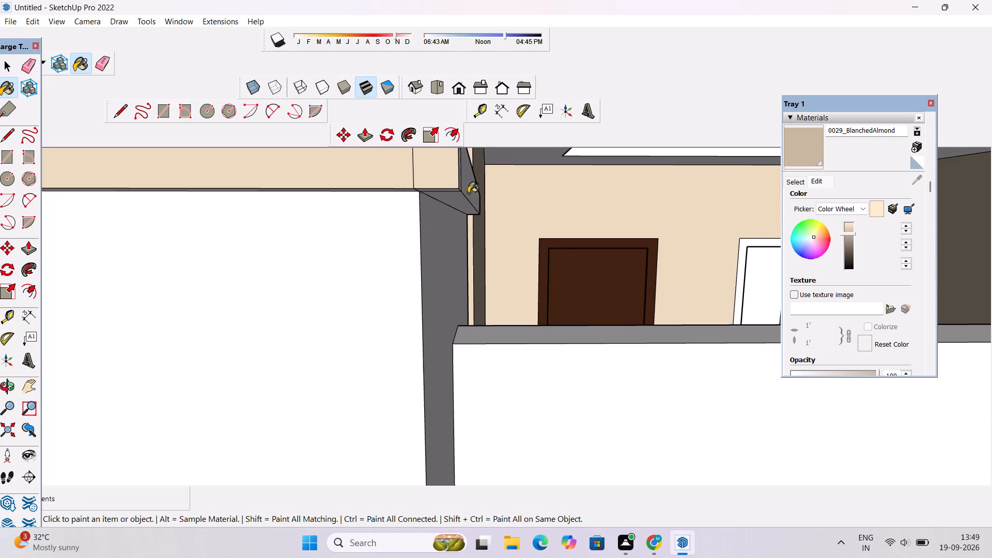
{"action": "left_click", "coordinate": [468, 193]}
{"action": "left_click", "coordinate": [459, 179]}
{"action": "scroll", "coordinate": [459, 178], "scroll_direction": "up", "scroll_amount": 8}
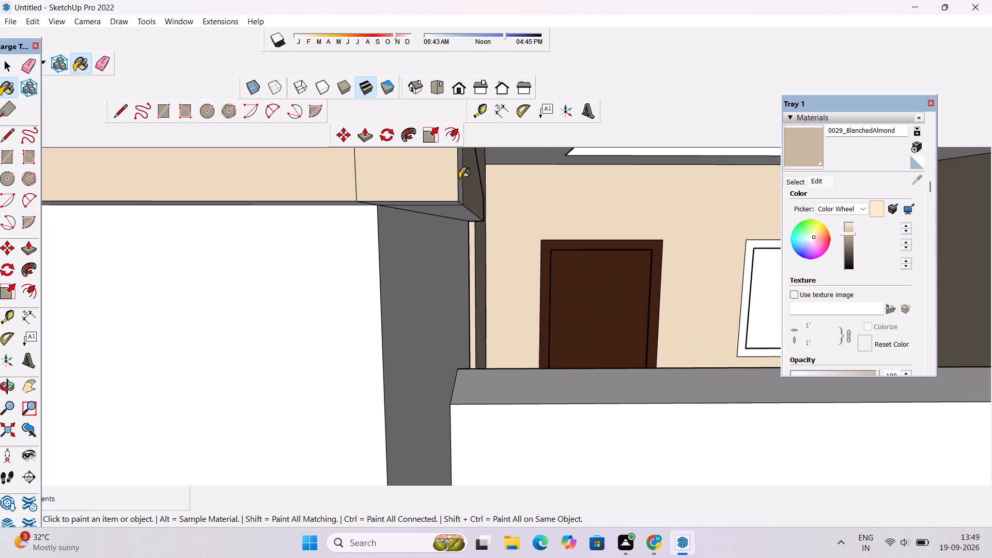
{"action": "left_click", "coordinate": [459, 178]}
Paint the underside faces of the middle pillar cap's overhang with 0029_BlanchedAlmond.
{"action": "scroll", "coordinate": [450, 213], "scroll_direction": "up", "scroll_amount": 6}
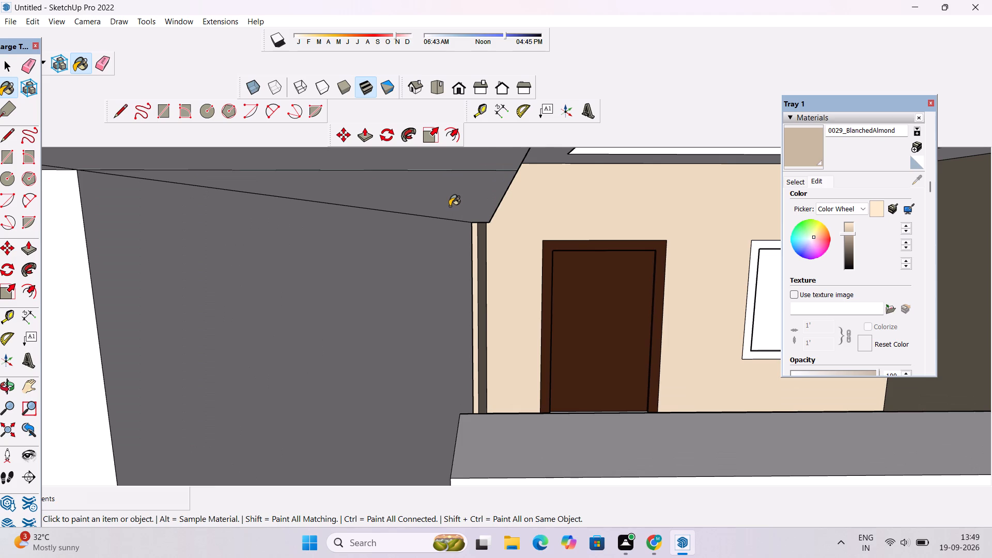
{"action": "left_click", "coordinate": [450, 206]}
{"action": "scroll", "coordinate": [450, 206], "scroll_direction": "down", "scroll_amount": 4}
{"action": "left_click", "coordinate": [451, 181]}
{"action": "scroll", "coordinate": [456, 183], "scroll_direction": "down", "scroll_amount": 4}
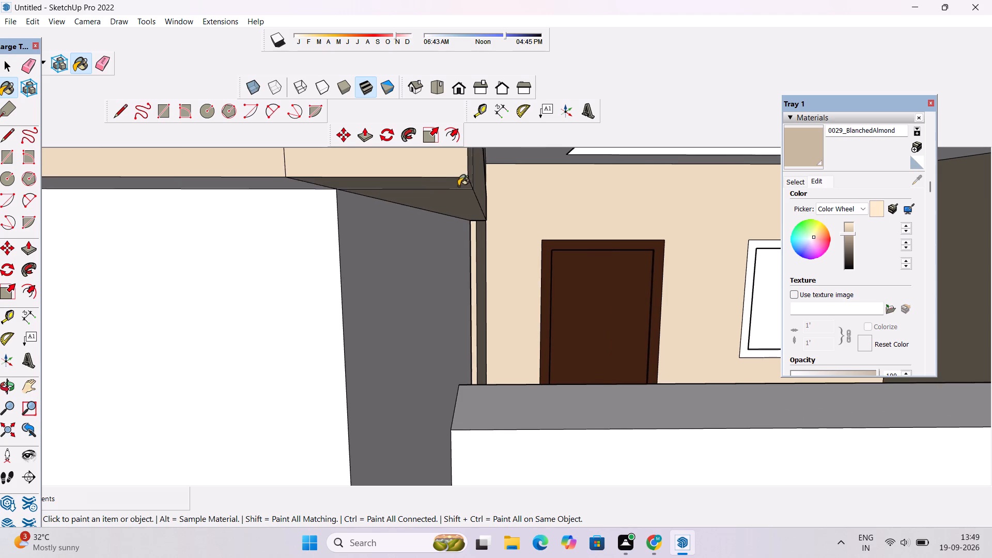
{"action": "scroll", "coordinate": [458, 186], "scroll_direction": "down", "scroll_amount": 2}
{"action": "scroll", "coordinate": [323, 180], "scroll_direction": "up", "scroll_amount": 4}
{"action": "left_click", "coordinate": [315, 182]}
Paint the middle pillar cap's main top face and its front edge strip with 0029_BlanchedAlmond.
{"action": "scroll", "coordinate": [405, 202], "scroll_direction": "down", "scroll_amount": 2}
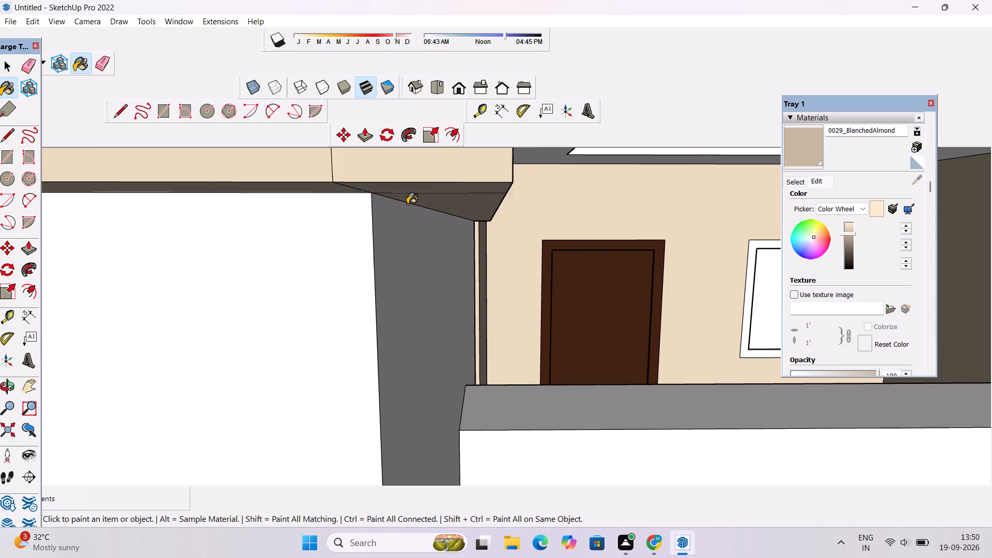
{"action": "scroll", "coordinate": [407, 204], "scroll_direction": "down", "scroll_amount": 6}
{"action": "scroll", "coordinate": [243, 274], "scroll_direction": "down", "scroll_amount": 4}
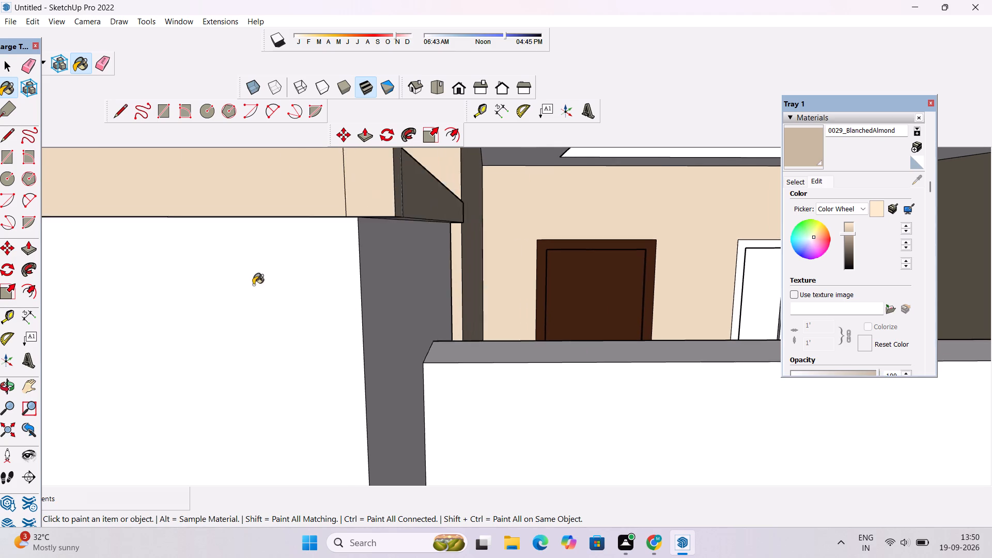
{"action": "scroll", "coordinate": [253, 285], "scroll_direction": "down", "scroll_amount": 18}
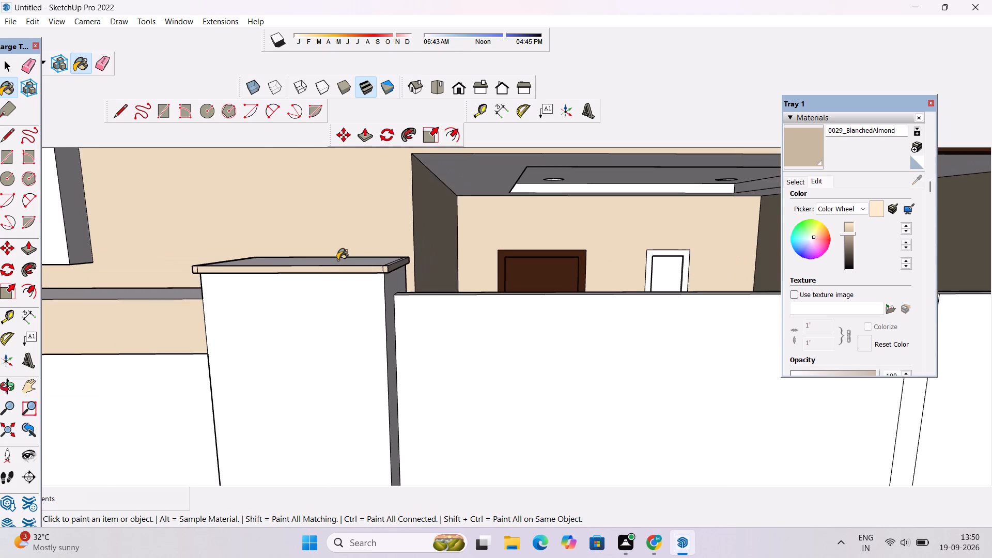
{"action": "scroll", "coordinate": [333, 253], "scroll_direction": "up", "scroll_amount": 14}
{"action": "left_click", "coordinate": [356, 286]}
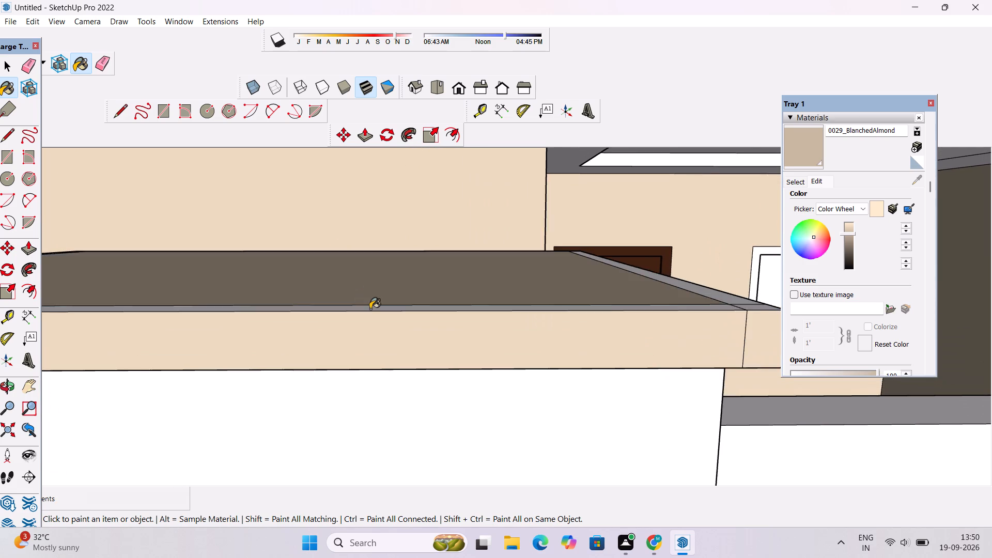
{"action": "scroll", "coordinate": [370, 309], "scroll_direction": "up", "scroll_amount": 5}
{"action": "left_click", "coordinate": [370, 309]}
Paint the top edge strips at the porch-side end of the middle pillar's cap with 0029_BlanchedAlmond.
{"action": "scroll", "coordinate": [295, 293], "scroll_direction": "down", "scroll_amount": 13}
{"action": "scroll", "coordinate": [518, 288], "scroll_direction": "up", "scroll_amount": 2}
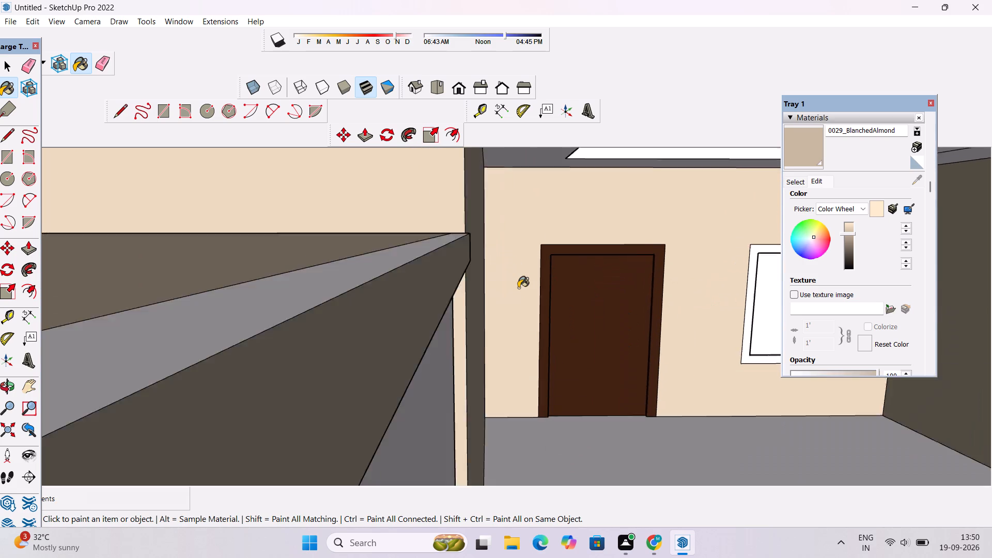
{"action": "scroll", "coordinate": [518, 288], "scroll_direction": "up", "scroll_amount": 2}
{"action": "scroll", "coordinate": [517, 288], "scroll_direction": "down", "scroll_amount": 5}
{"action": "scroll", "coordinate": [500, 296], "scroll_direction": "up", "scroll_amount": 3}
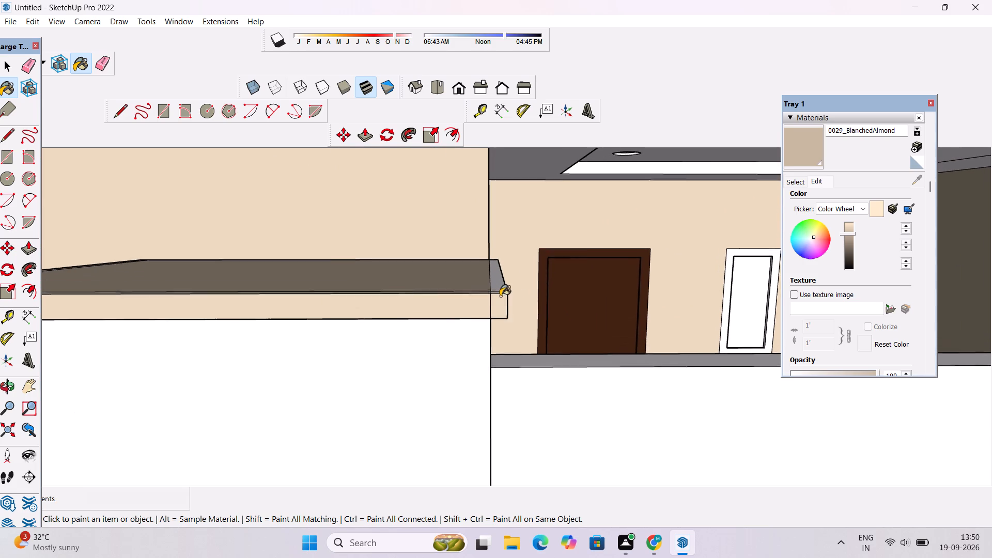
{"action": "scroll", "coordinate": [500, 296], "scroll_direction": "up", "scroll_amount": 18}
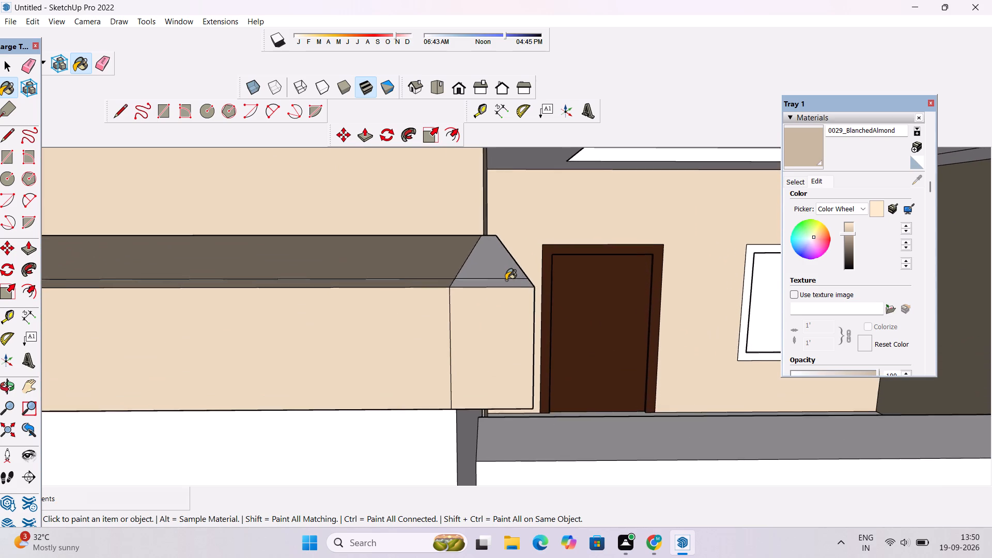
{"action": "scroll", "coordinate": [506, 280], "scroll_direction": "up", "scroll_amount": 3}
{"action": "left_click", "coordinate": [507, 287]}
{"action": "left_click", "coordinate": [505, 258]}
Paint the top edge strip and corner at the small-gate end of the middle pillar's cap with 0029_BlanchedAlmond.
{"action": "scroll", "coordinate": [588, 260], "scroll_direction": "down", "scroll_amount": 13}
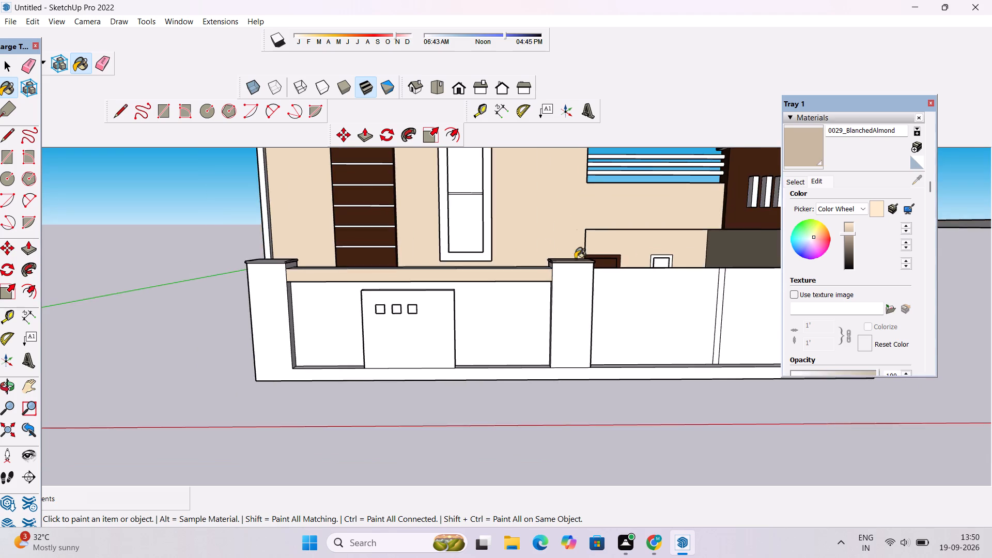
{"action": "scroll", "coordinate": [534, 252], "scroll_direction": "up", "scroll_amount": 4}
{"action": "scroll", "coordinate": [563, 264], "scroll_direction": "up", "scroll_amount": 20}
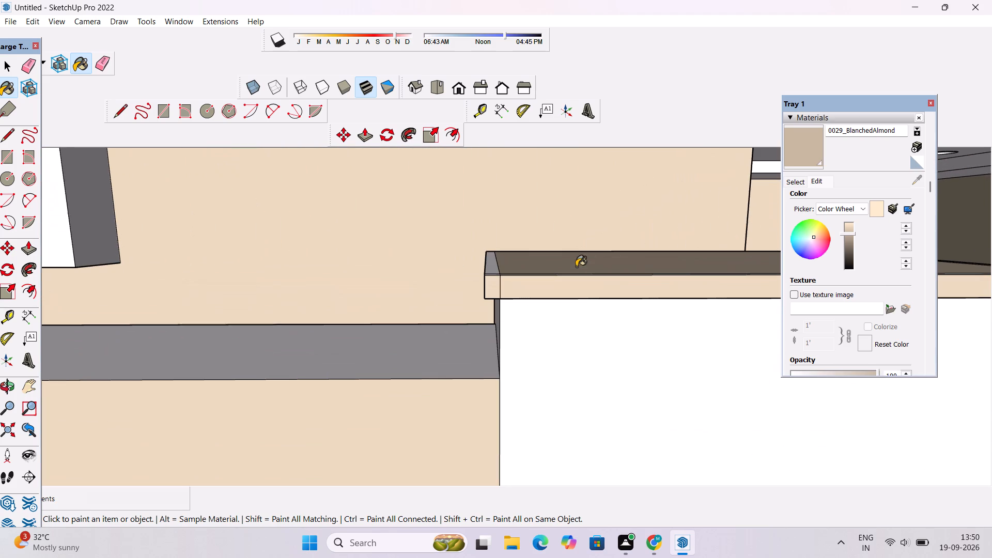
{"action": "left_click", "coordinate": [488, 264]}
{"action": "scroll", "coordinate": [499, 274], "scroll_direction": "up", "scroll_amount": 11}
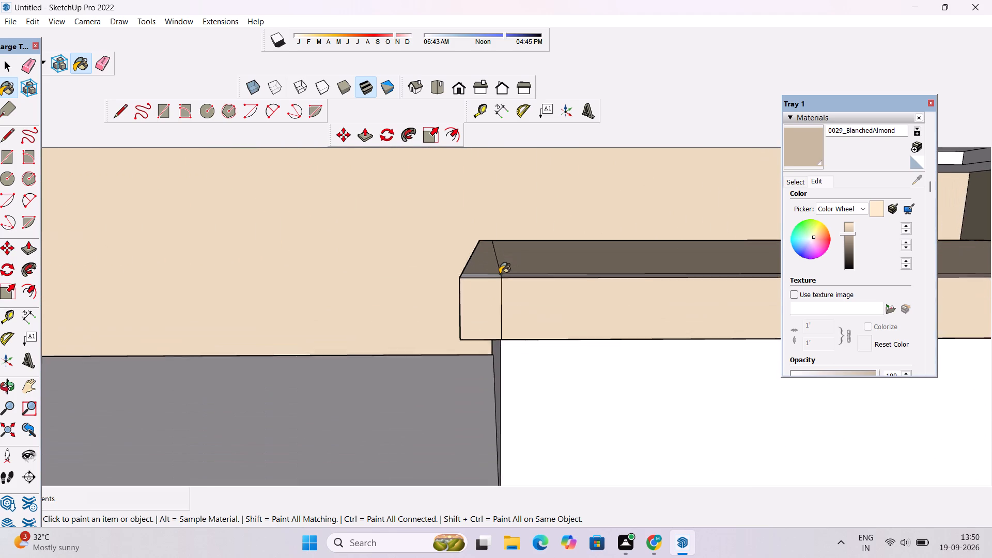
{"action": "scroll", "coordinate": [500, 274], "scroll_direction": "up", "scroll_amount": 6}
{"action": "left_click", "coordinate": [494, 282]}
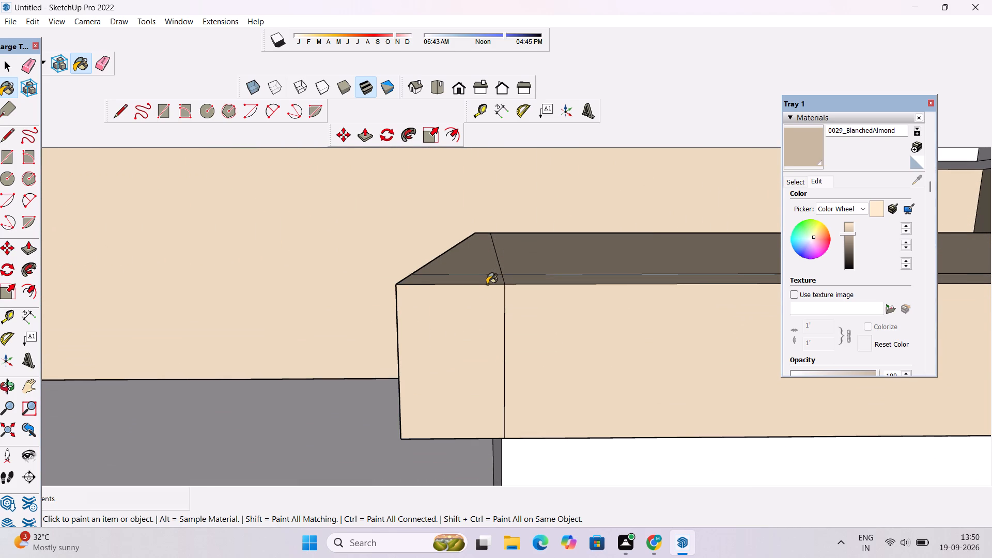
Paint the top face of the wall band over the small gate with 0029_BlanchedAlmond.
{"action": "scroll", "coordinate": [483, 256], "scroll_direction": "down", "scroll_amount": 7}
{"action": "left_click", "coordinate": [423, 395]}
{"action": "scroll", "coordinate": [536, 304], "scroll_direction": "down", "scroll_amount": 10}
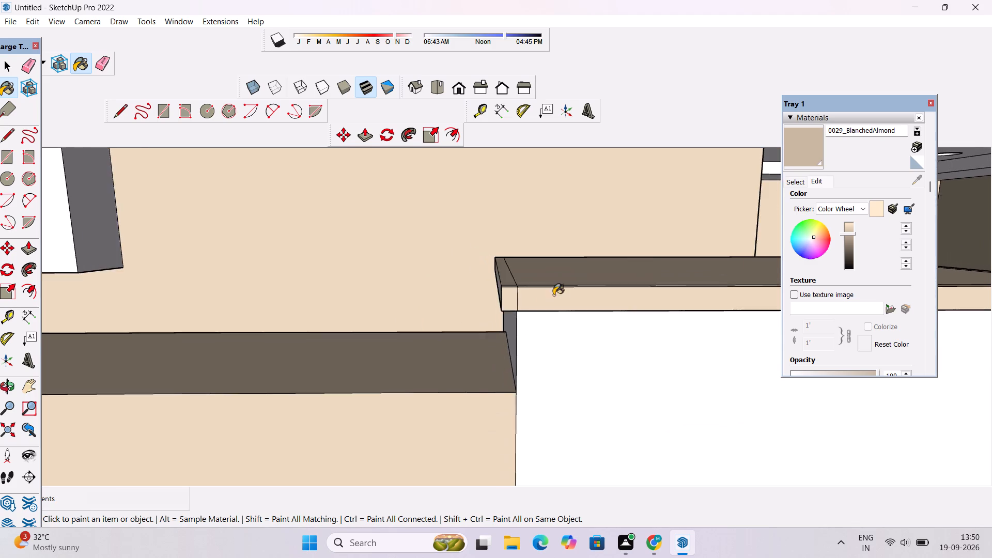
Paint the side edge faces at the small-gate end of the middle pillar's cap with 0029_BlanchedAlmond.
{"action": "scroll", "coordinate": [553, 295], "scroll_direction": "down", "scroll_amount": 6}
{"action": "scroll", "coordinate": [537, 301], "scroll_direction": "up", "scroll_amount": 13}
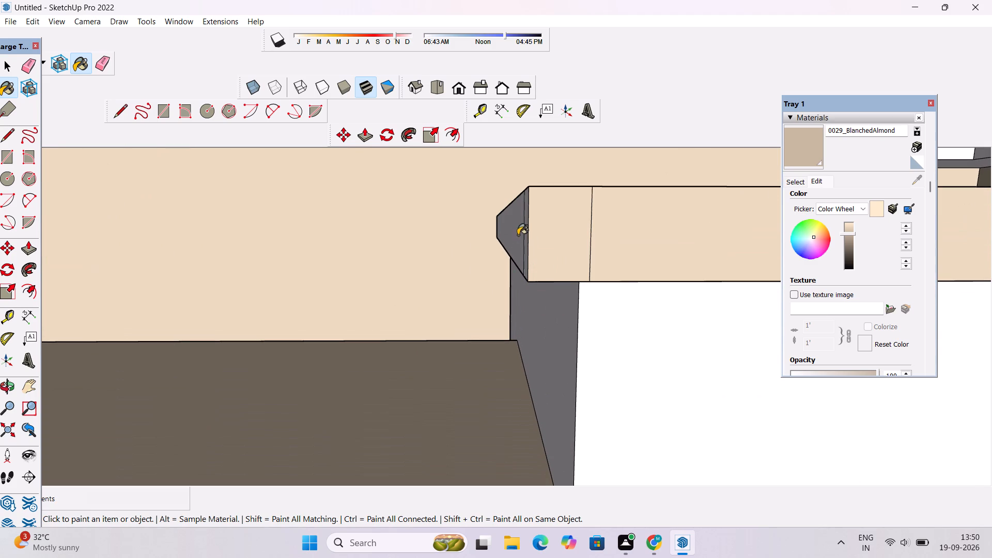
{"action": "left_click", "coordinate": [528, 223]}
{"action": "left_click", "coordinate": [519, 218]}
{"action": "scroll", "coordinate": [519, 218], "scroll_direction": "down", "scroll_amount": 12}
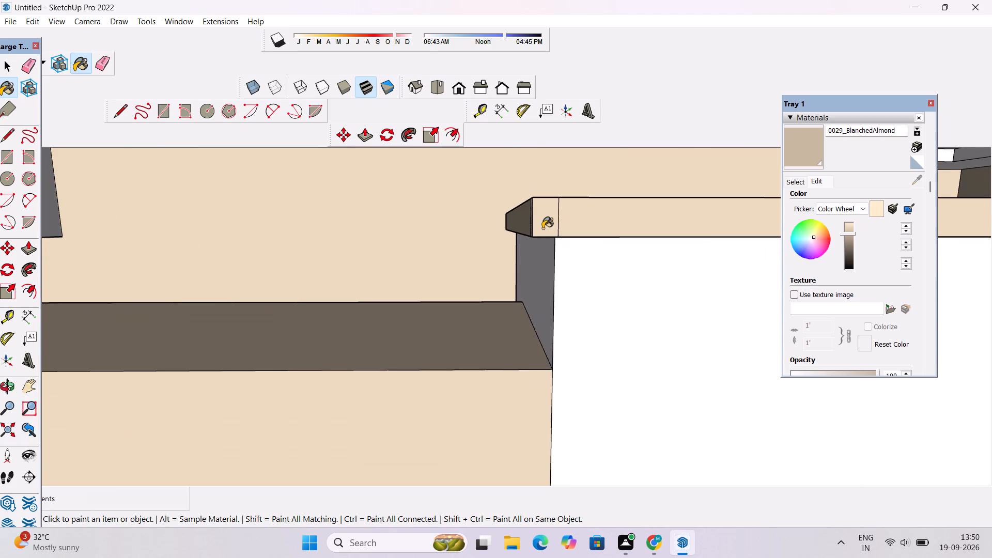
Paint the end pillar cap's top face, front edge, and the corner and edge strips at its small-gate end with 0029_BlanchedAlmond.
{"action": "scroll", "coordinate": [542, 228], "scroll_direction": "down", "scroll_amount": 20}
{"action": "scroll", "coordinate": [542, 228], "scroll_direction": "down", "scroll_amount": 16}
{"action": "scroll", "coordinate": [351, 221], "scroll_direction": "up", "scroll_amount": 5}
{"action": "scroll", "coordinate": [346, 222], "scroll_direction": "up", "scroll_amount": 16}
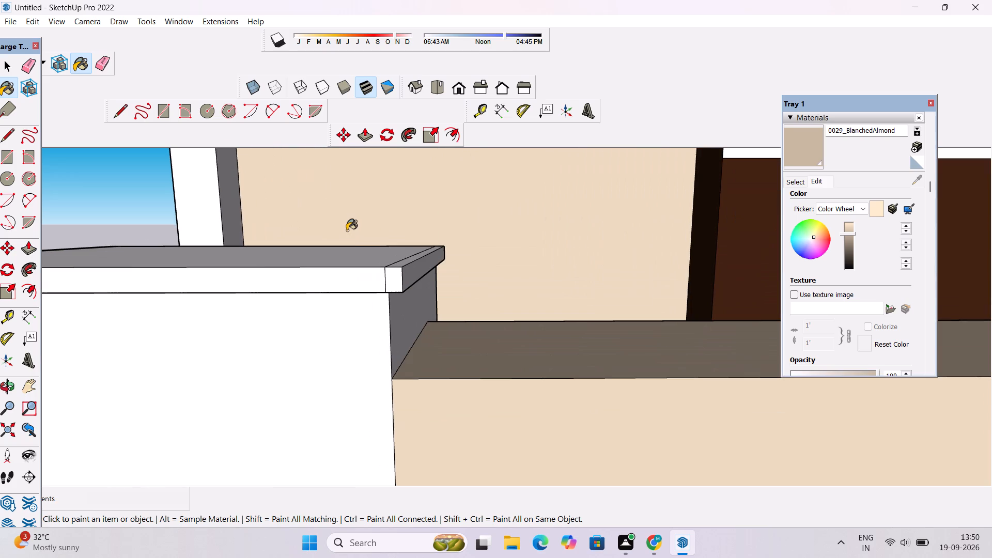
{"action": "left_click", "coordinate": [366, 261]}
{"action": "left_click", "coordinate": [367, 270]}
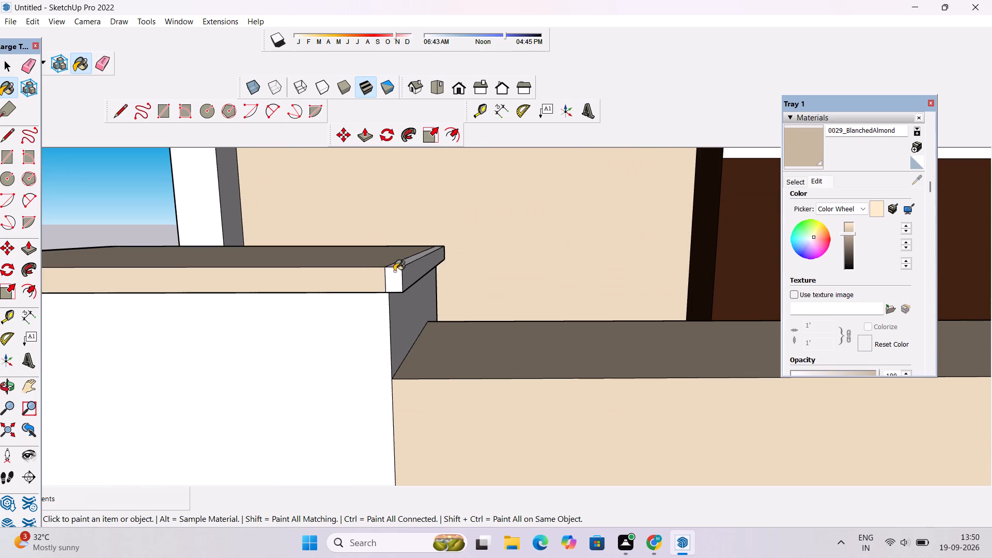
{"action": "left_click", "coordinate": [394, 271]}
{"action": "left_click", "coordinate": [402, 263]}
{"action": "left_click", "coordinate": [413, 277]}
Paint the front corner piece at the outer end of the end pillar's cap with 0029_BlanchedAlmond.
{"action": "scroll", "coordinate": [500, 244], "scroll_direction": "down", "scroll_amount": 8}
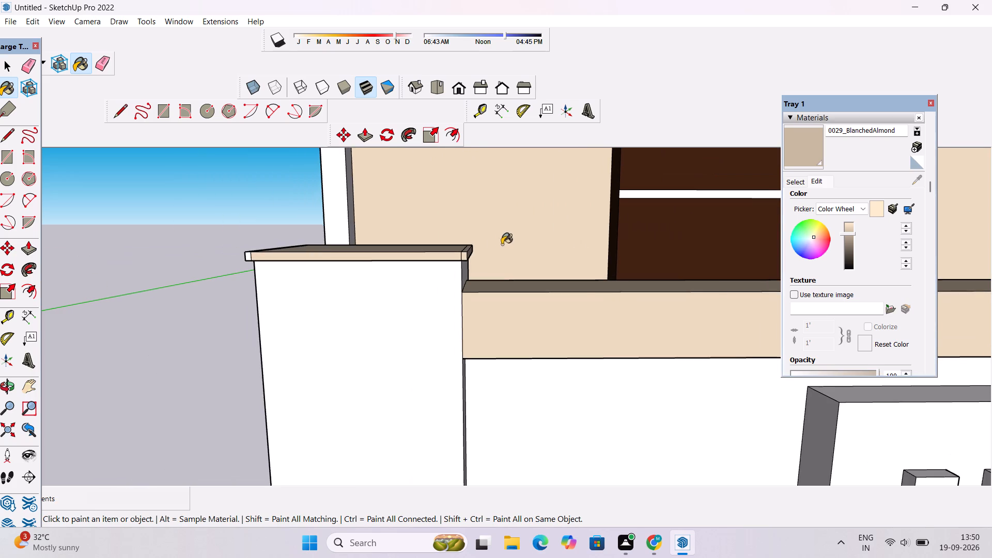
{"action": "scroll", "coordinate": [316, 253], "scroll_direction": "up", "scroll_amount": 10}
{"action": "scroll", "coordinate": [297, 255], "scroll_direction": "down", "scroll_amount": 5}
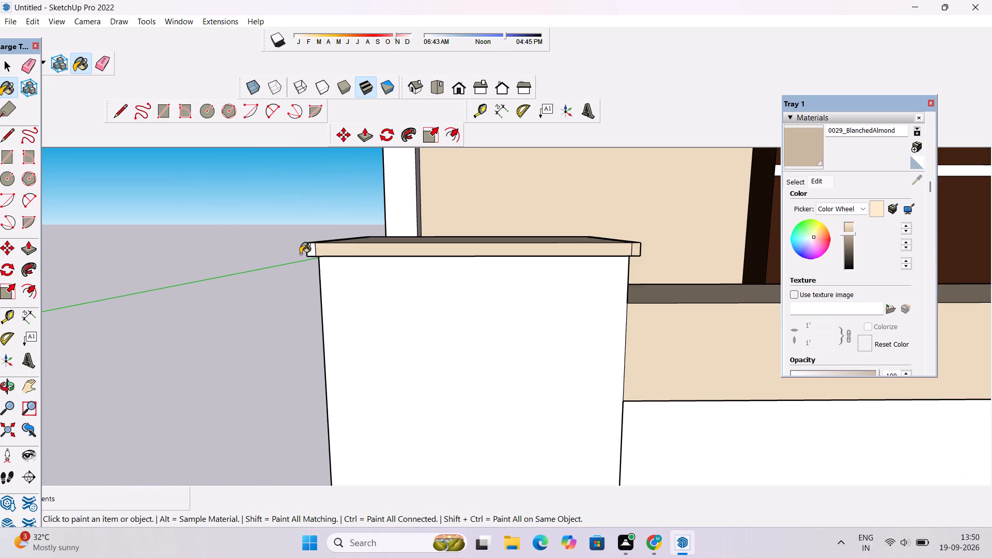
{"action": "scroll", "coordinate": [306, 251], "scroll_direction": "up", "scroll_amount": 5}
{"action": "left_click", "coordinate": [311, 247]}
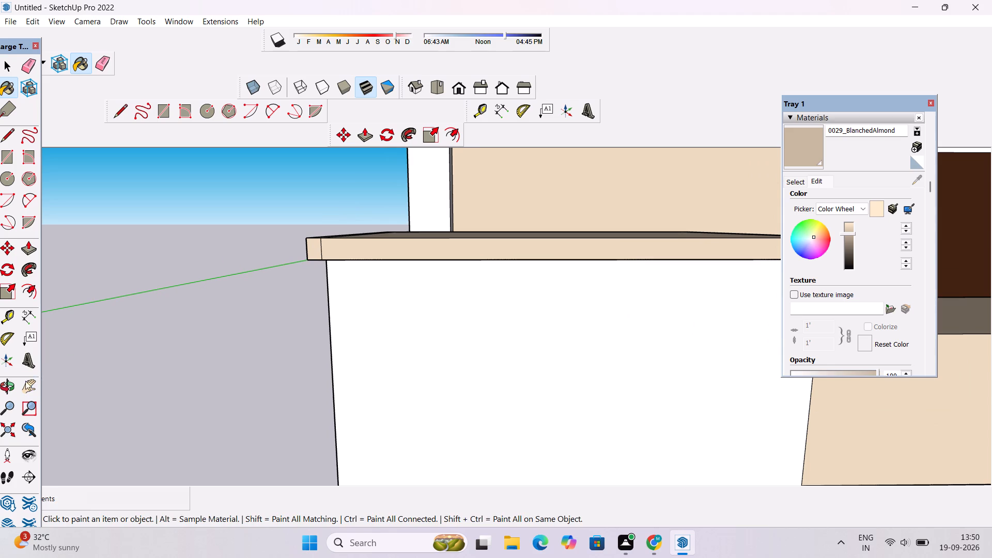
Paint the underside of the end pillar cap's front overhang and its small-gate corner and side with 0029_BlanchedAlmond.
{"action": "left_click", "coordinate": [10, 391]}
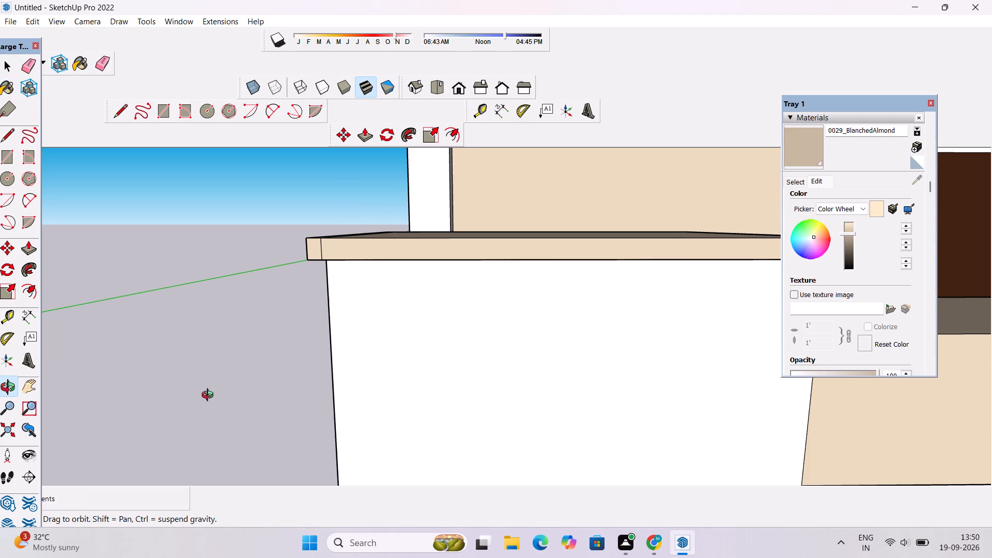
{"action": "left_click_drag", "start_coordinate": [273, 389], "coordinate": [307, 306]}
{"action": "scroll", "coordinate": [335, 302], "scroll_direction": "down", "scroll_amount": 2}
{"action": "left_click_drag", "start_coordinate": [349, 319], "coordinate": [304, 339], "text": "shift"}
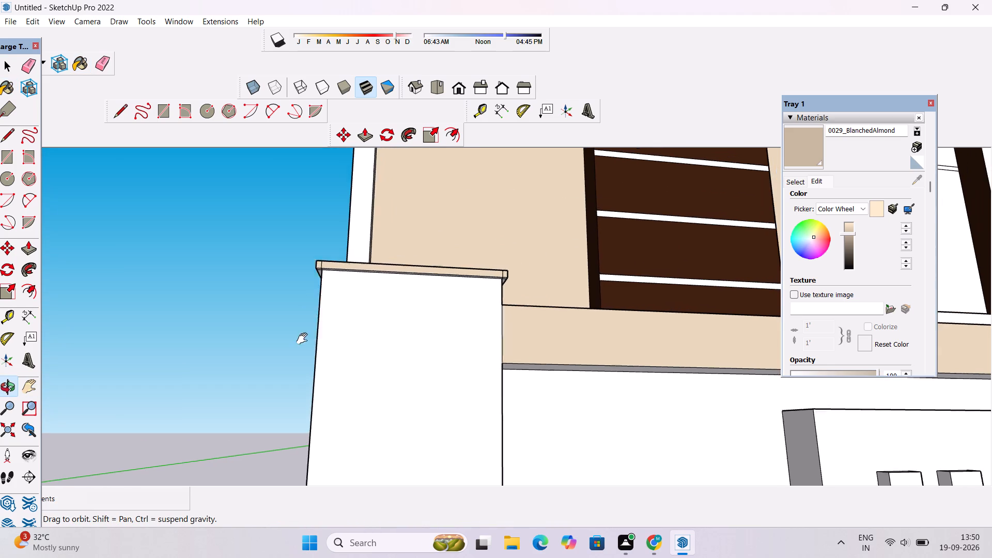
{"action": "left_click_drag", "start_coordinate": [304, 339], "coordinate": [303, 339], "text": "shift"}
{"action": "scroll", "coordinate": [394, 318], "scroll_direction": "down", "scroll_amount": 2, "text": "shift"}
{"action": "scroll", "coordinate": [382, 319], "scroll_direction": "up", "scroll_amount": 3}
{"action": "left_click_drag", "start_coordinate": [384, 329], "coordinate": [384, 277]}
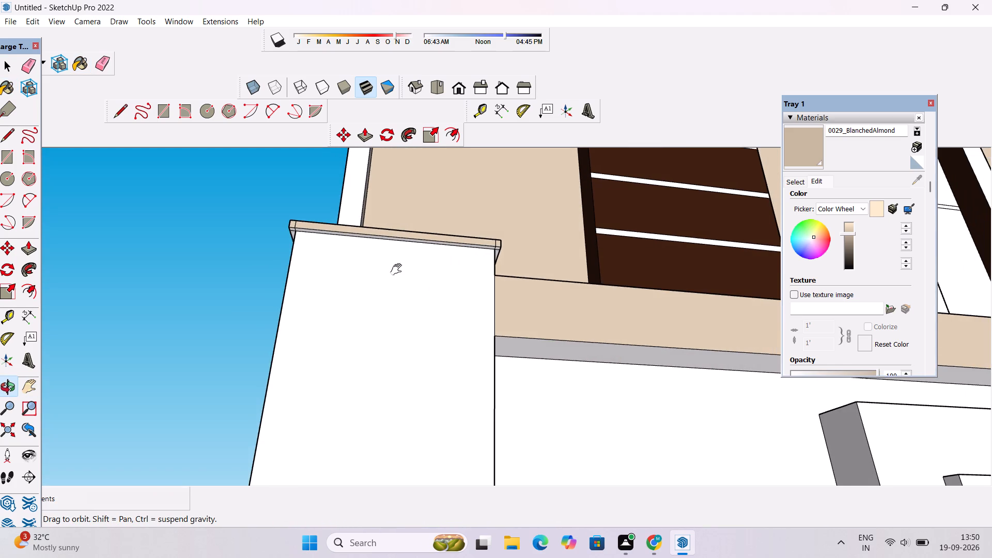
{"action": "left_click_drag", "start_coordinate": [398, 270], "coordinate": [371, 282], "text": "shift"}
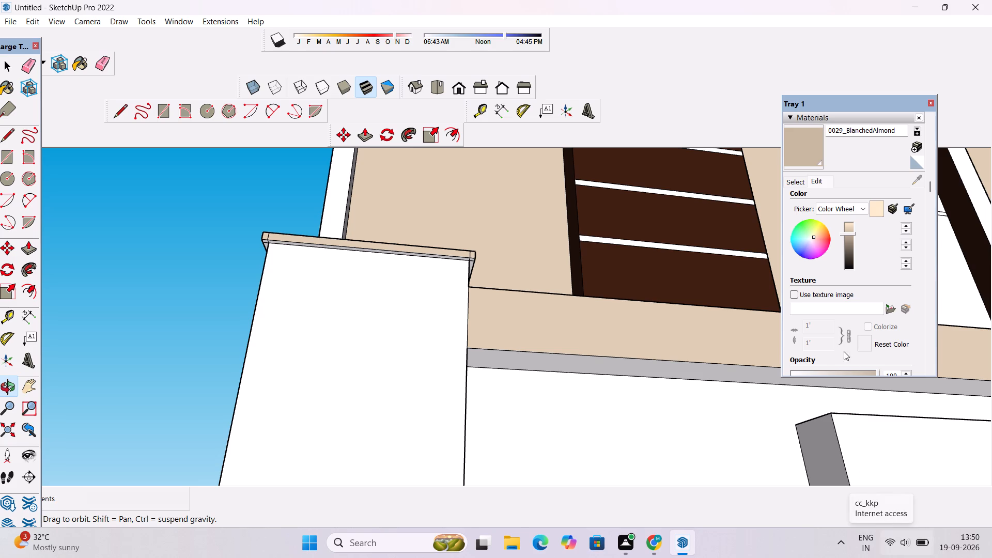
{"action": "left_click", "coordinate": [797, 156]}
{"action": "scroll", "coordinate": [432, 247], "scroll_direction": "up", "scroll_amount": 3}
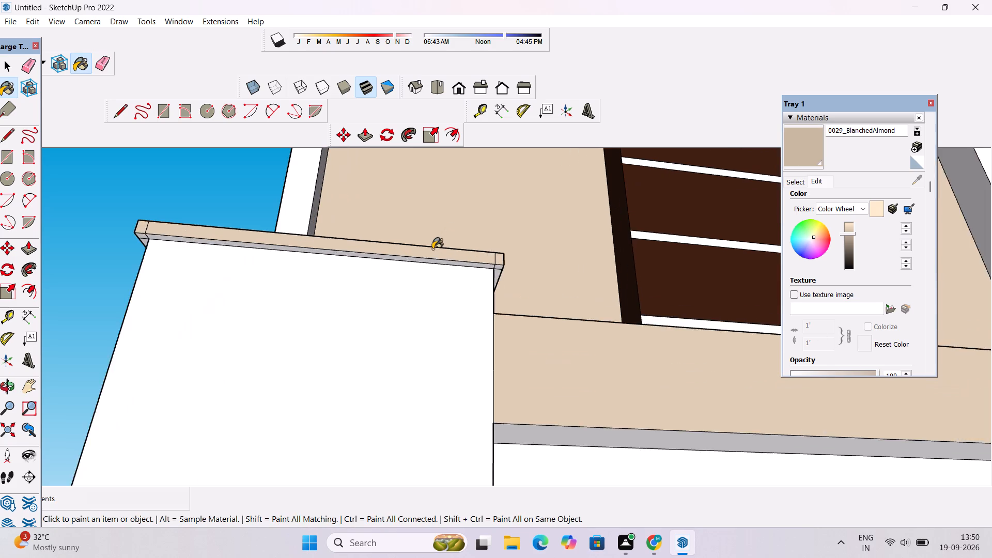
{"action": "scroll", "coordinate": [432, 249], "scroll_direction": "up", "scroll_amount": 6}
{"action": "left_click", "coordinate": [434, 263]}
{"action": "scroll", "coordinate": [533, 274], "scroll_direction": "up", "scroll_amount": 5}
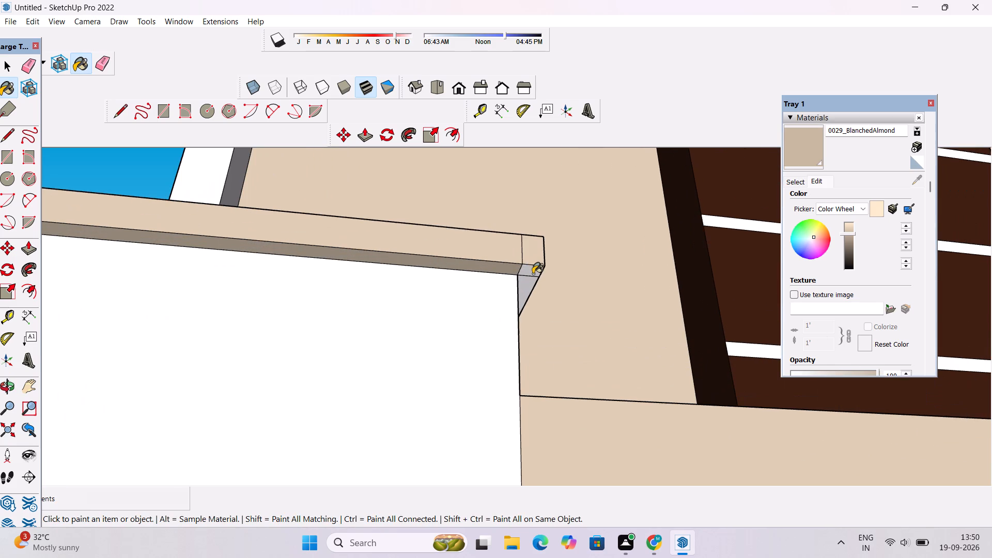
{"action": "left_click", "coordinate": [533, 274]}
{"action": "left_click", "coordinate": [531, 280]}
Paint the underside strip, corner and edge on the outer side of the end pillar's cap with 0029_BlanchedAlmond.
{"action": "scroll", "coordinate": [595, 269], "scroll_direction": "down", "scroll_amount": 10}
{"action": "scroll", "coordinate": [465, 273], "scroll_direction": "up", "scroll_amount": 10}
{"action": "left_click", "coordinate": [484, 227]}
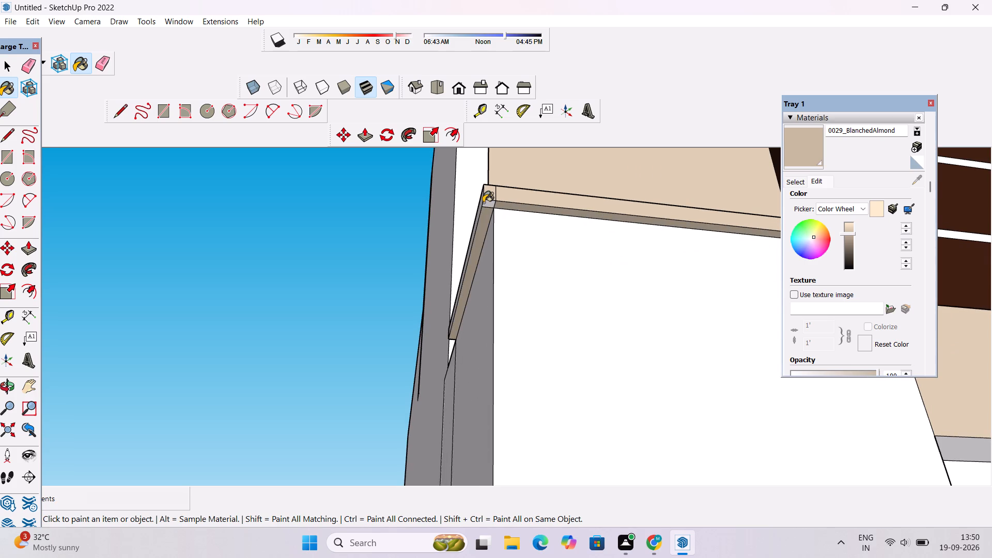
{"action": "left_click", "coordinate": [488, 206]}
{"action": "left_click", "coordinate": [482, 199]}
{"action": "scroll", "coordinate": [482, 199], "scroll_direction": "up", "scroll_amount": 4}
{"action": "scroll", "coordinate": [481, 205], "scroll_direction": "down", "scroll_amount": 20}
{"action": "scroll", "coordinate": [481, 205], "scroll_direction": "down", "scroll_amount": 2}
Examine the house's front elevation and boundary wall from several angles for faces still unpainted.
{"action": "key", "text": "o"}
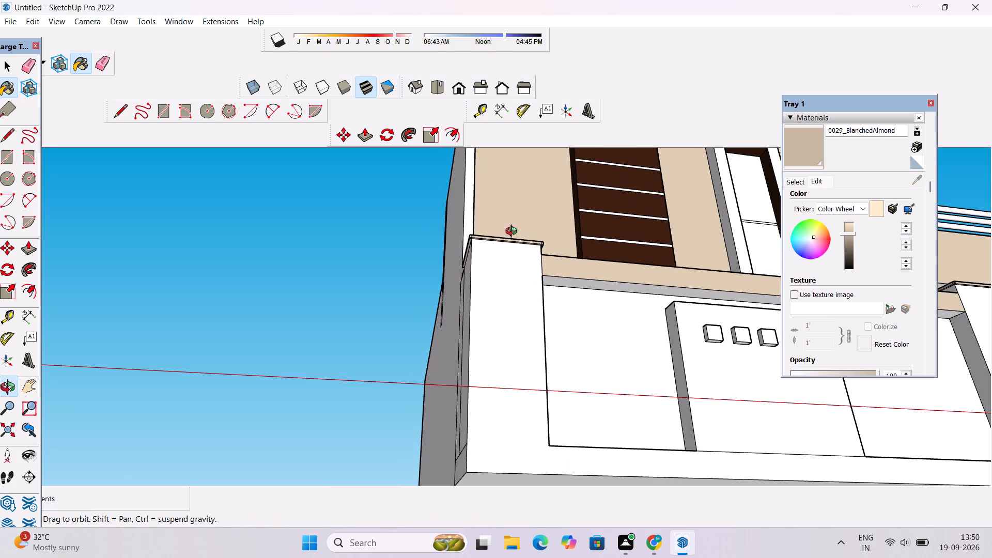
{"action": "left_click_drag", "start_coordinate": [487, 281], "coordinate": [457, 346]}
{"action": "scroll", "coordinate": [493, 284], "scroll_direction": "down", "scroll_amount": 8}
{"action": "scroll", "coordinate": [467, 304], "scroll_direction": "up", "scroll_amount": 1}
{"action": "scroll", "coordinate": [477, 312], "scroll_direction": "down", "scroll_amount": 2}
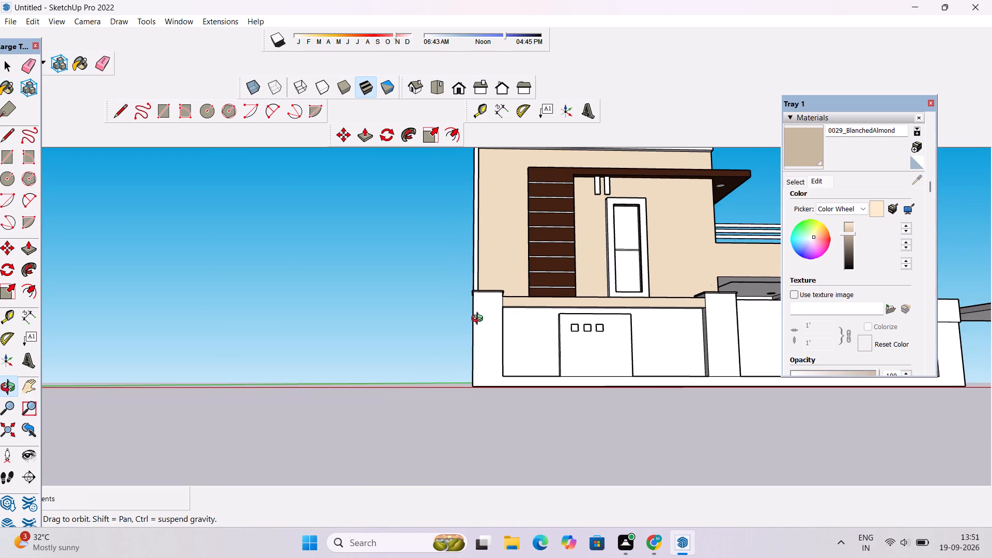
{"action": "left_click_drag", "start_coordinate": [523, 339], "coordinate": [317, 351], "text": "shift"}
{"action": "scroll", "coordinate": [312, 346], "scroll_direction": "down", "scroll_amount": 5}
{"action": "left_click_drag", "start_coordinate": [471, 305], "coordinate": [486, 381]}
{"action": "scroll", "coordinate": [485, 348], "scroll_direction": "up", "scroll_amount": 3}
{"action": "left_click_drag", "start_coordinate": [482, 344], "coordinate": [539, 344], "text": "shift"}
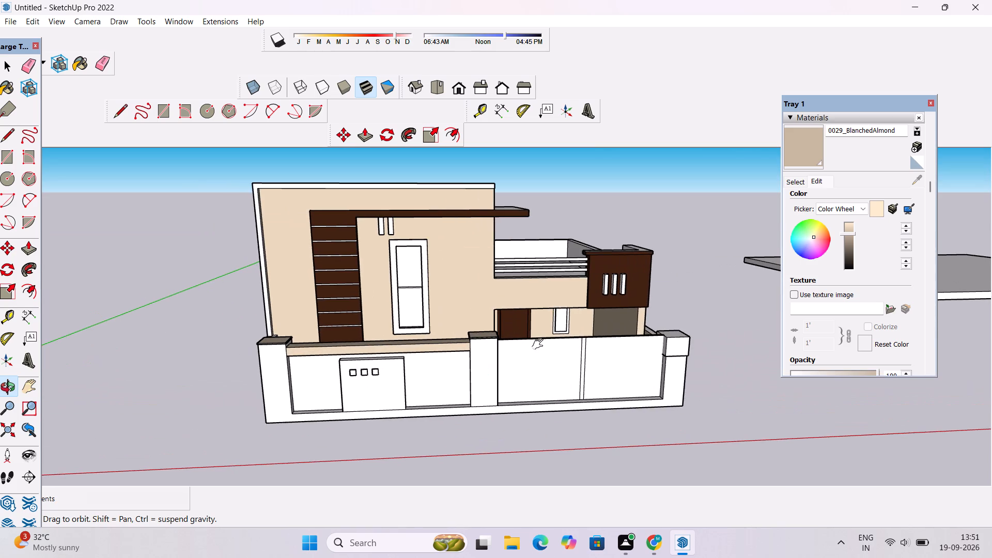
{"action": "scroll", "coordinate": [541, 348], "scroll_direction": "up", "scroll_amount": 1}
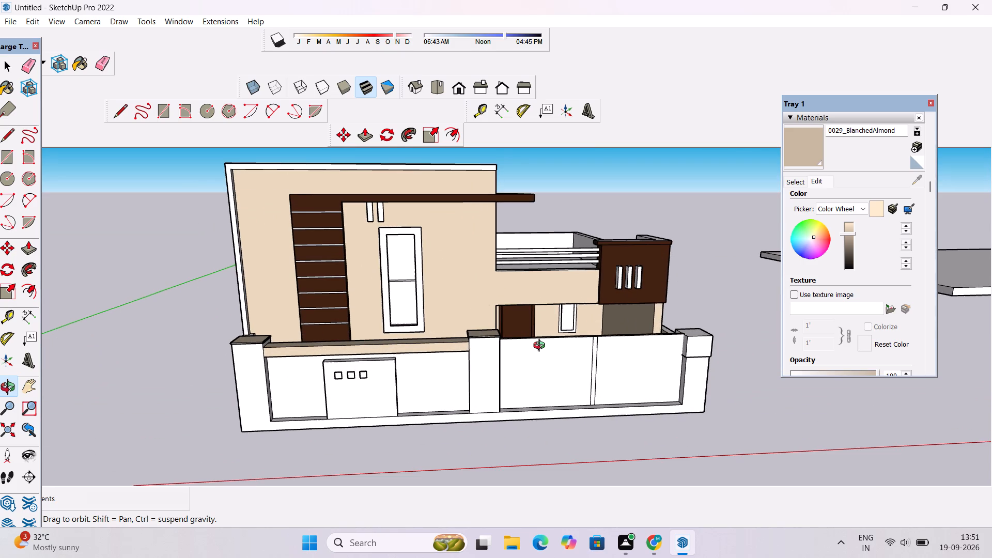
{"action": "scroll", "coordinate": [541, 347], "scroll_direction": "up", "scroll_amount": 3}
{"action": "scroll", "coordinate": [540, 346], "scroll_direction": "down", "scroll_amount": 1}
{"action": "left_click_drag", "start_coordinate": [606, 360], "coordinate": [576, 309]}
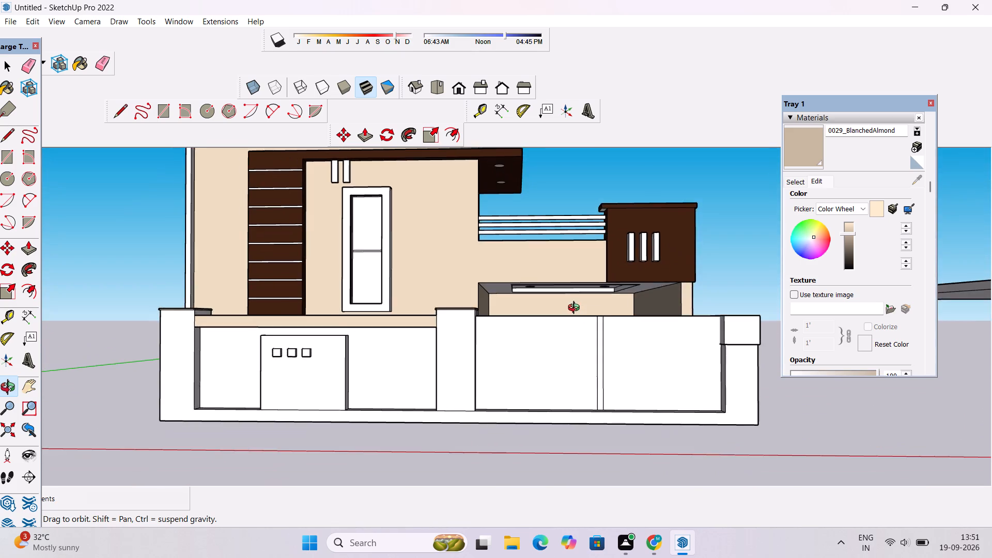
Paint the front face of the porch window's frame beside the brown door with 0029_BlanchedAlmond.
{"action": "left_click_drag", "start_coordinate": [578, 321], "coordinate": [586, 349]}
{"action": "scroll", "coordinate": [593, 339], "scroll_direction": "up", "scroll_amount": 3}
{"action": "left_click_drag", "start_coordinate": [599, 324], "coordinate": [588, 353], "text": "shift"}
{"action": "scroll", "coordinate": [586, 352], "scroll_direction": "up", "scroll_amount": 4}
{"action": "left_click_drag", "start_coordinate": [588, 344], "coordinate": [593, 356]}
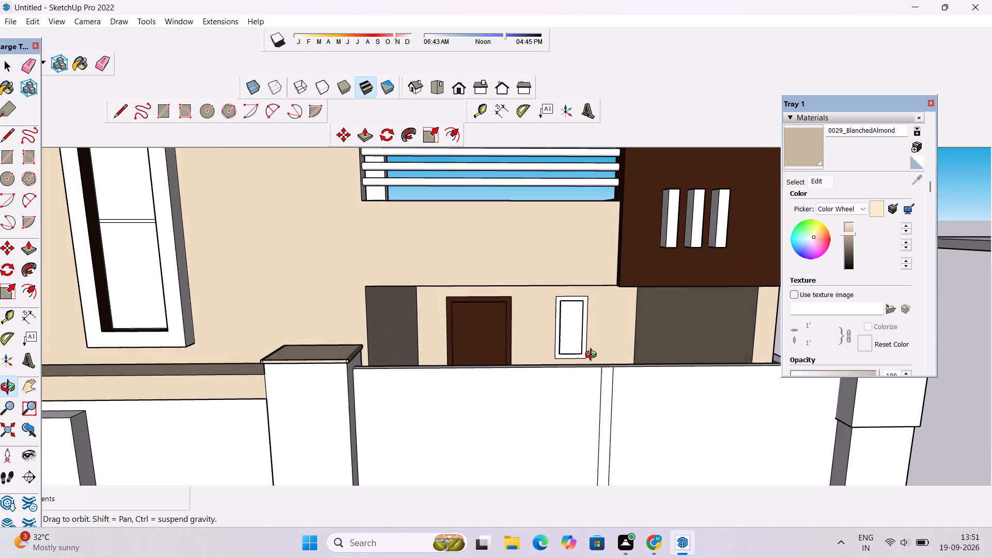
{"action": "left_click_drag", "start_coordinate": [593, 356], "coordinate": [599, 364]}
{"action": "left_click_drag", "start_coordinate": [599, 365], "coordinate": [594, 346]}
{"action": "left_click_drag", "start_coordinate": [599, 355], "coordinate": [602, 360]}
{"action": "left_click_drag", "start_coordinate": [602, 360], "coordinate": [549, 370], "text": "shift"}
{"action": "scroll", "coordinate": [540, 355], "scroll_direction": "up", "scroll_amount": 2, "text": "shift"}
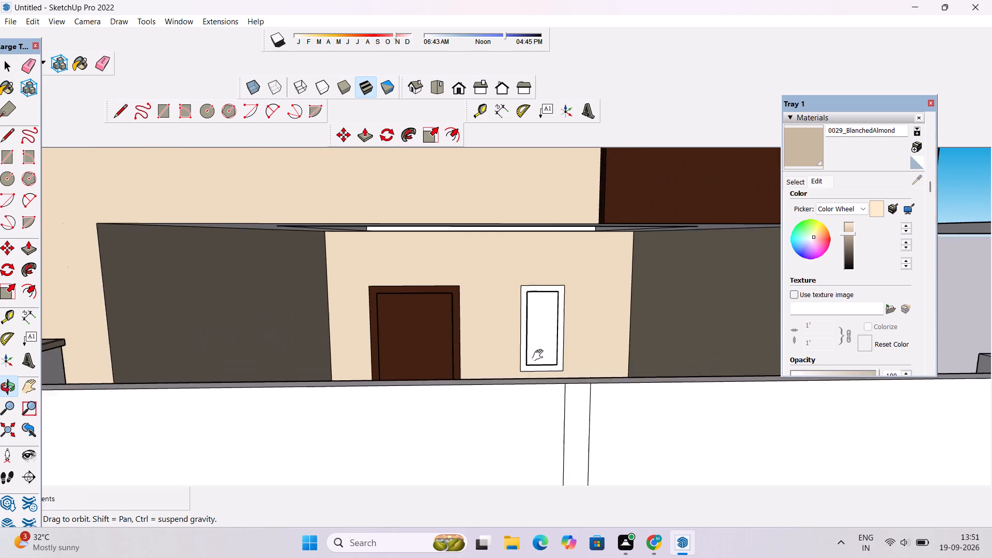
{"action": "scroll", "coordinate": [540, 355], "scroll_direction": "up", "scroll_amount": 2, "text": "shift"}
{"action": "left_click", "coordinate": [800, 148], "text": "shift"}
{"action": "scroll", "coordinate": [541, 292], "scroll_direction": "up", "scroll_amount": 12, "text": "shift"}
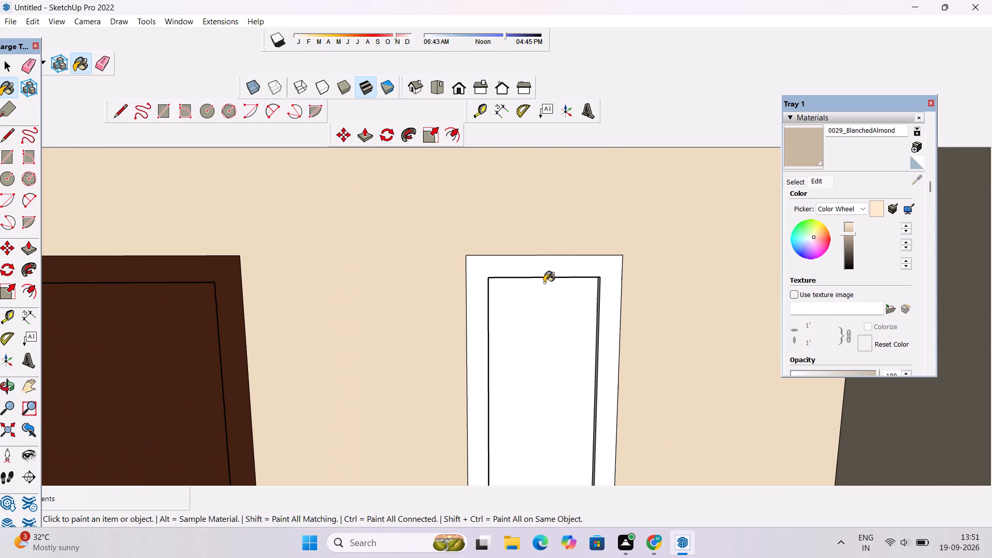
{"action": "left_click", "coordinate": [560, 264], "text": "shift"}
Paint both inner side faces of the porch window's frame with 0029_BlanchedAlmond.
{"action": "scroll", "coordinate": [599, 318], "scroll_direction": "up", "scroll_amount": 11}
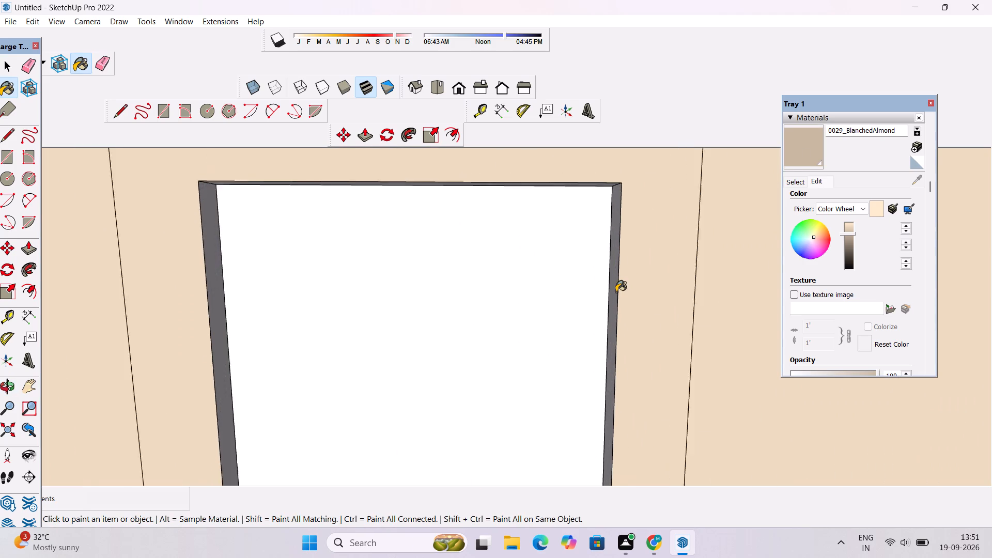
{"action": "scroll", "coordinate": [616, 292], "scroll_direction": "up", "scroll_amount": 2}
{"action": "left_click", "coordinate": [615, 291]}
{"action": "scroll", "coordinate": [596, 294], "scroll_direction": "down", "scroll_amount": 5}
{"action": "scroll", "coordinate": [321, 342], "scroll_direction": "up", "scroll_amount": 5}
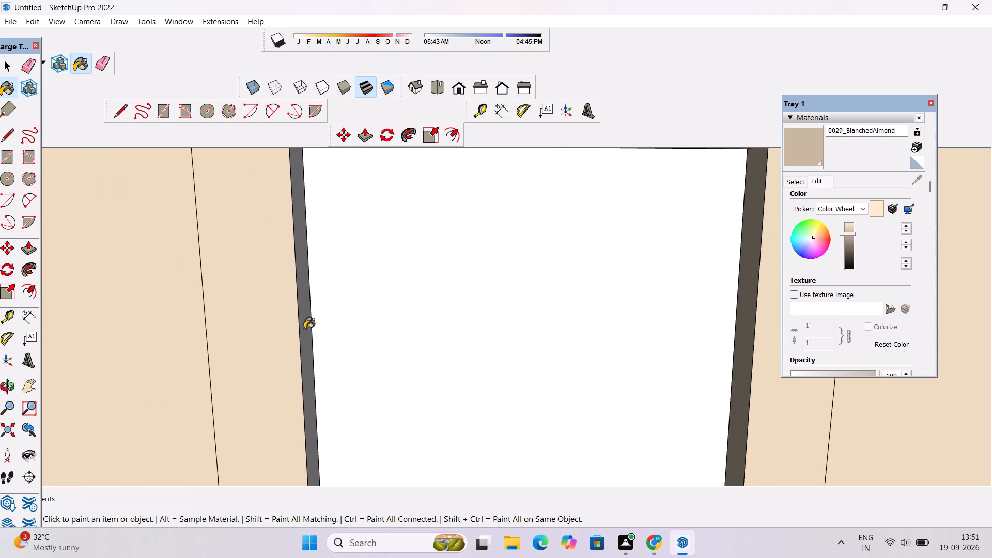
{"action": "left_click", "coordinate": [304, 328]}
Paint the inner bottom face of the porch window's frame with 0029_BlanchedAlmond.
{"action": "scroll", "coordinate": [327, 332], "scroll_direction": "down", "scroll_amount": 20}
{"action": "scroll", "coordinate": [327, 332], "scroll_direction": "down", "scroll_amount": 4}
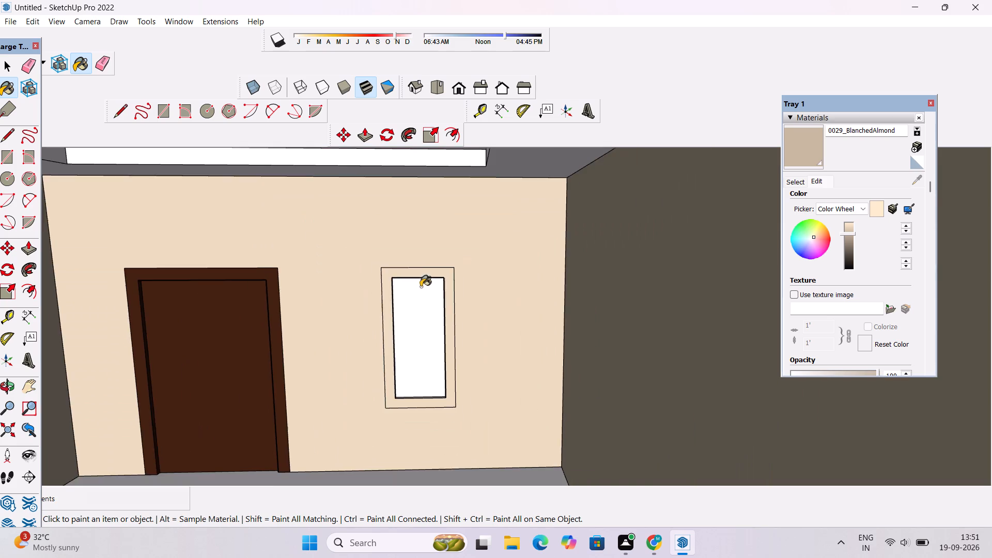
{"action": "scroll", "coordinate": [432, 377], "scroll_direction": "up", "scroll_amount": 16}
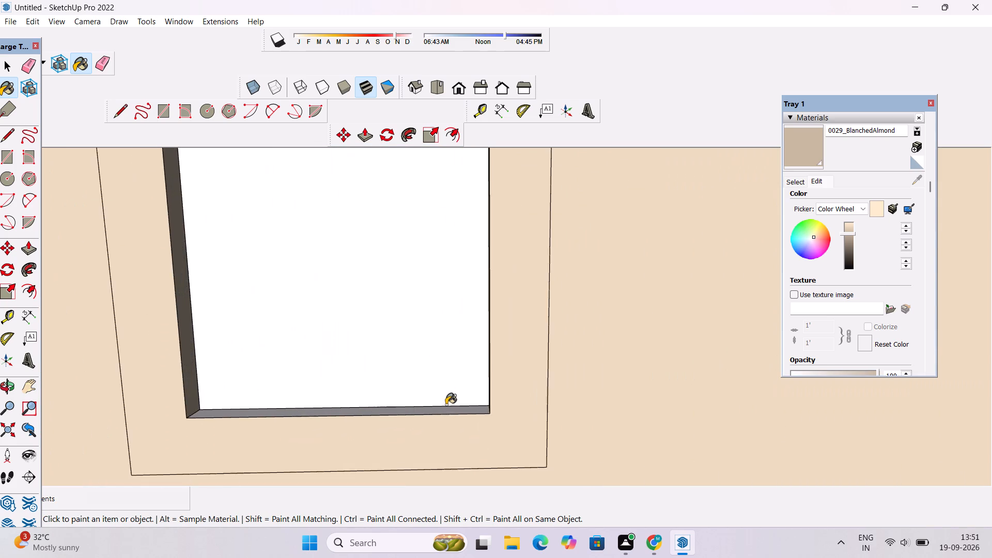
{"action": "scroll", "coordinate": [446, 405], "scroll_direction": "up", "scroll_amount": 6}
{"action": "left_click", "coordinate": [448, 413]}
{"action": "scroll", "coordinate": [431, 401], "scroll_direction": "down", "scroll_amount": 11}
{"action": "scroll", "coordinate": [430, 396], "scroll_direction": "up", "scroll_amount": 2}
{"action": "scroll", "coordinate": [430, 396], "scroll_direction": "down", "scroll_amount": 9}
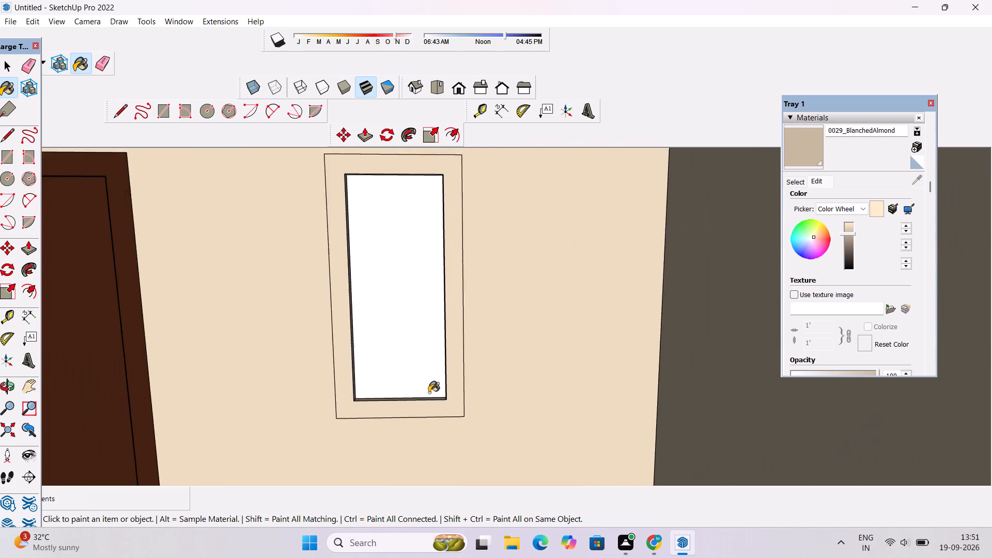
Examine the porch ceiling from below, including its recessed panel and round light openings.
{"action": "scroll", "coordinate": [429, 393], "scroll_direction": "down", "scroll_amount": 11}
{"action": "key", "text": "o"}
{"action": "scroll", "coordinate": [422, 373], "scroll_direction": "down", "scroll_amount": 8}
{"action": "left_click_drag", "start_coordinate": [381, 398], "coordinate": [407, 314]}
{"action": "scroll", "coordinate": [393, 331], "scroll_direction": "up", "scroll_amount": 8}
{"action": "left_click_drag", "start_coordinate": [403, 347], "coordinate": [408, 359]}
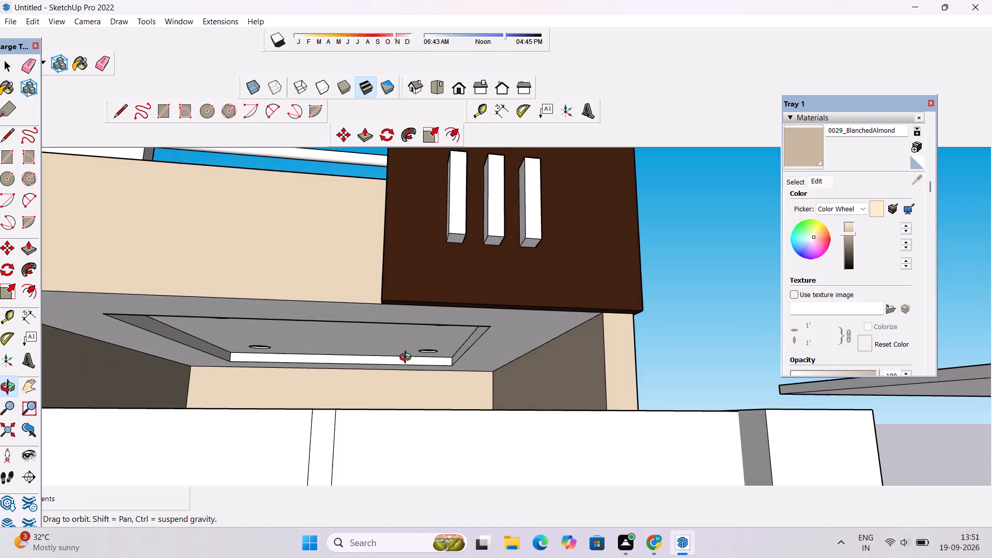
{"action": "scroll", "coordinate": [408, 359], "scroll_direction": "up", "scroll_amount": 2}
{"action": "left_click_drag", "start_coordinate": [420, 378], "coordinate": [397, 353]}
{"action": "left_click_drag", "start_coordinate": [392, 358], "coordinate": [397, 375]}
{"action": "left_click_drag", "start_coordinate": [381, 344], "coordinate": [404, 368], "text": "shift"}
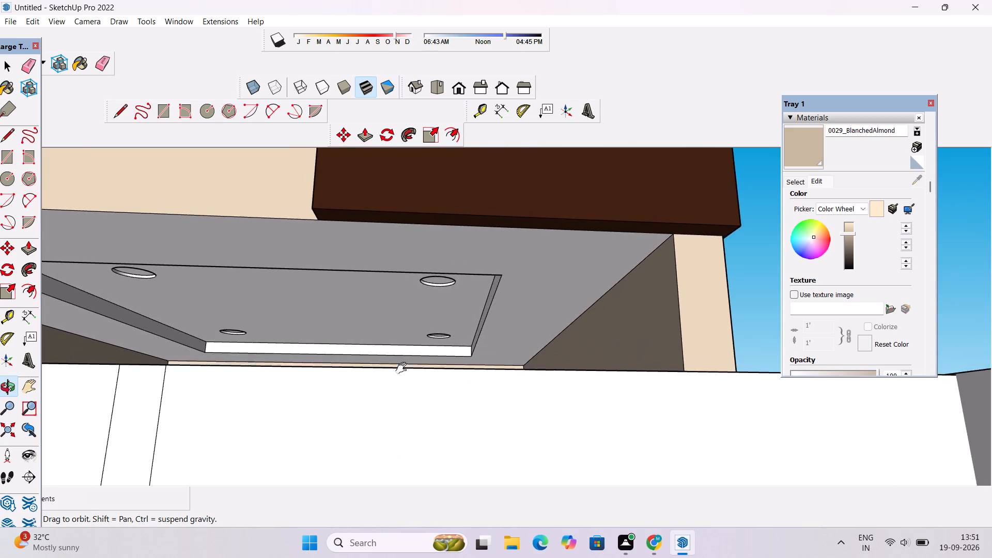
{"action": "left_click_drag", "start_coordinate": [404, 368], "coordinate": [404, 371], "text": "shift"}
{"action": "left_click_drag", "start_coordinate": [397, 360], "coordinate": [461, 363]}
{"action": "scroll", "coordinate": [461, 360], "scroll_direction": "down", "scroll_amount": 1}
{"action": "left_click_drag", "start_coordinate": [461, 360], "coordinate": [460, 366]}
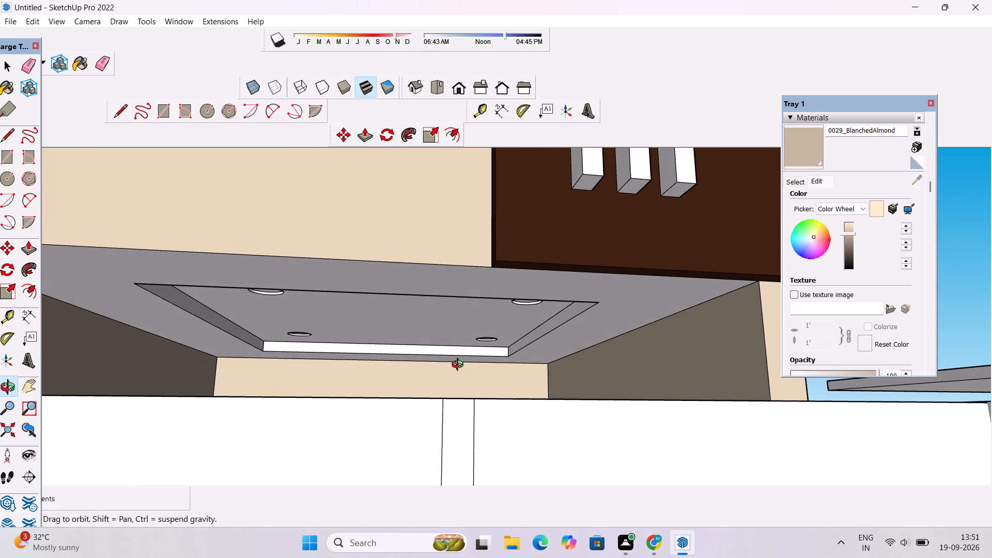
{"action": "left_click_drag", "start_coordinate": [460, 366], "coordinate": [456, 361]}
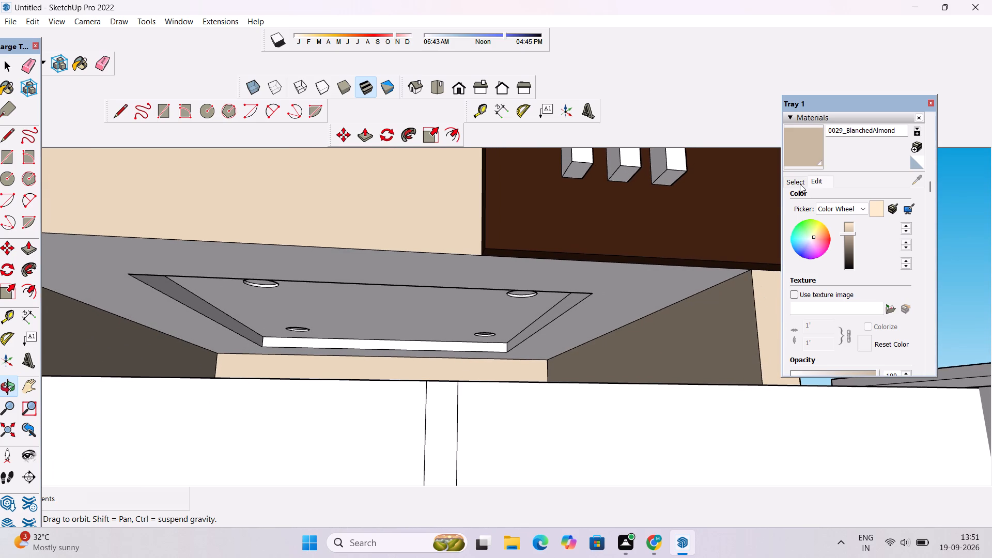
Paint the porch ceiling surface around the recessed panel with 0005_LightPink from Colors-Named.
{"action": "left_click", "coordinate": [800, 184]}
{"action": "scroll", "coordinate": [814, 247], "scroll_direction": "down", "scroll_amount": 3}
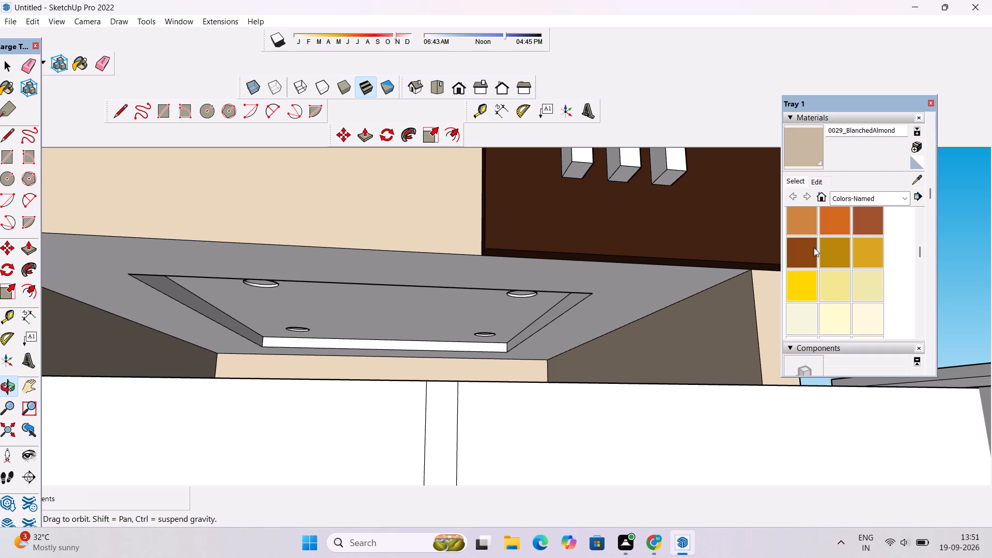
{"action": "scroll", "coordinate": [814, 247], "scroll_direction": "down", "scroll_amount": 3}
{"action": "scroll", "coordinate": [814, 247], "scroll_direction": "up", "scroll_amount": 7}
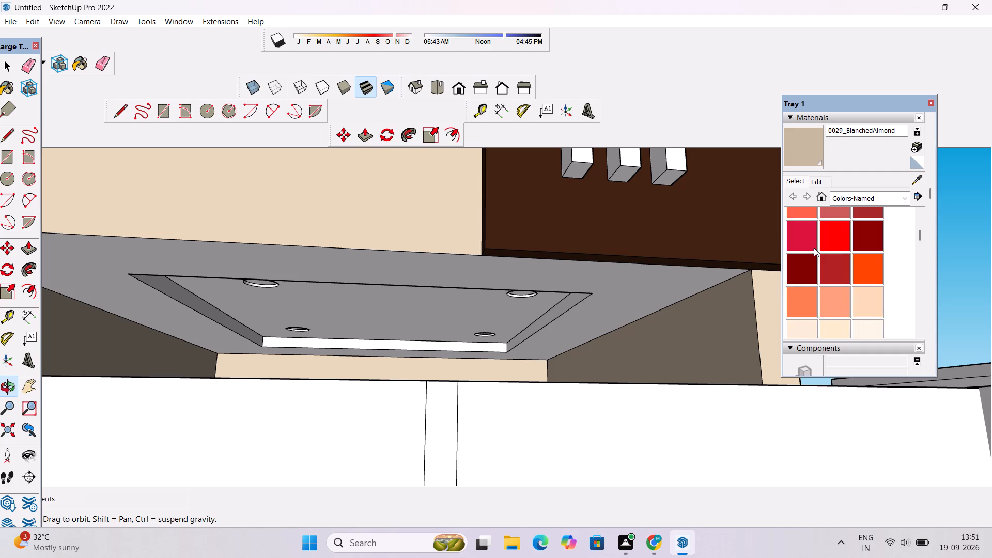
{"action": "scroll", "coordinate": [814, 247], "scroll_direction": "up", "scroll_amount": 4}
{"action": "left_click", "coordinate": [838, 311]}
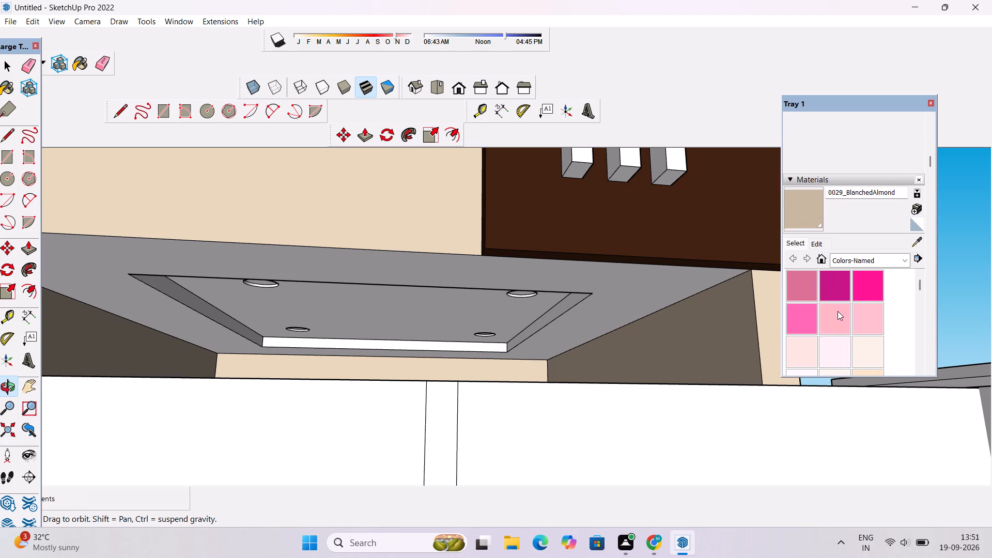
{"action": "left_click", "coordinate": [630, 281]}
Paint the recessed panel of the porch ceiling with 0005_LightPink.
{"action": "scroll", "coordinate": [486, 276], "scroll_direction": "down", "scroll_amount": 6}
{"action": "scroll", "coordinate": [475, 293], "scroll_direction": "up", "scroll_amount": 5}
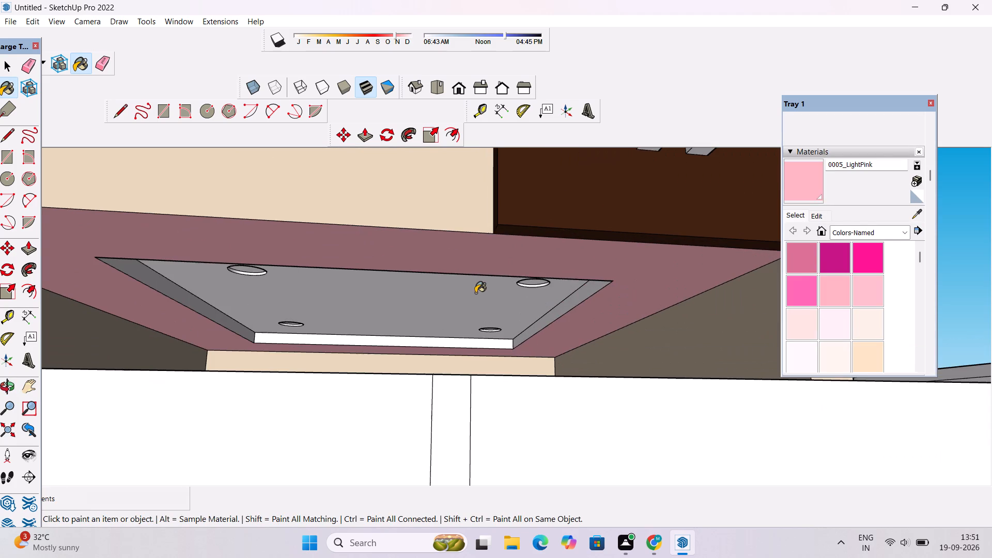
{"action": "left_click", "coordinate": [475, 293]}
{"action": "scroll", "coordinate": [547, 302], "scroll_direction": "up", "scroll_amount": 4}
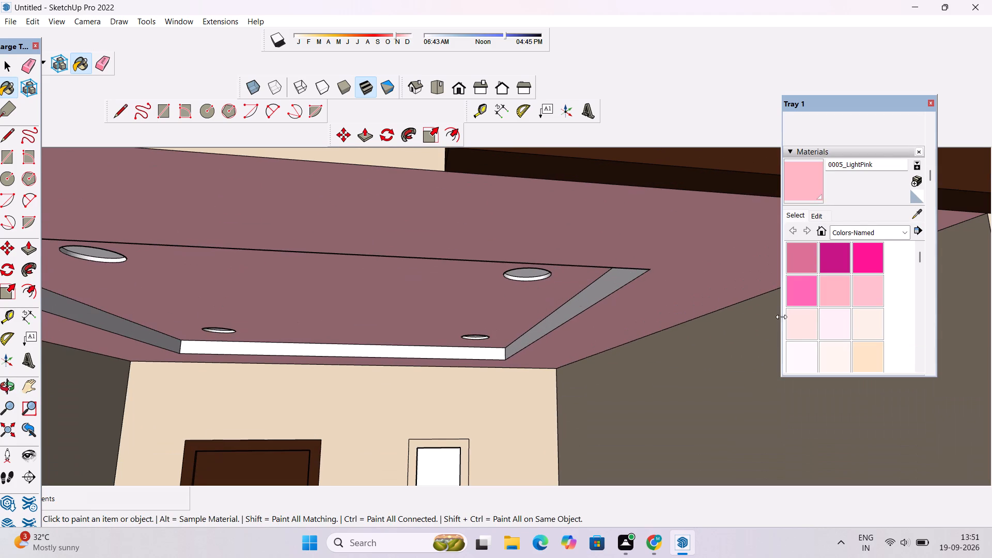
Paint the ceiling recess's panel, one side face and the edge face nearest the door wall with 0008_LavenderBlush.
{"action": "left_click", "coordinate": [831, 324]}
{"action": "scroll", "coordinate": [586, 293], "scroll_direction": "up", "scroll_amount": 2}
{"action": "left_click", "coordinate": [595, 305]}
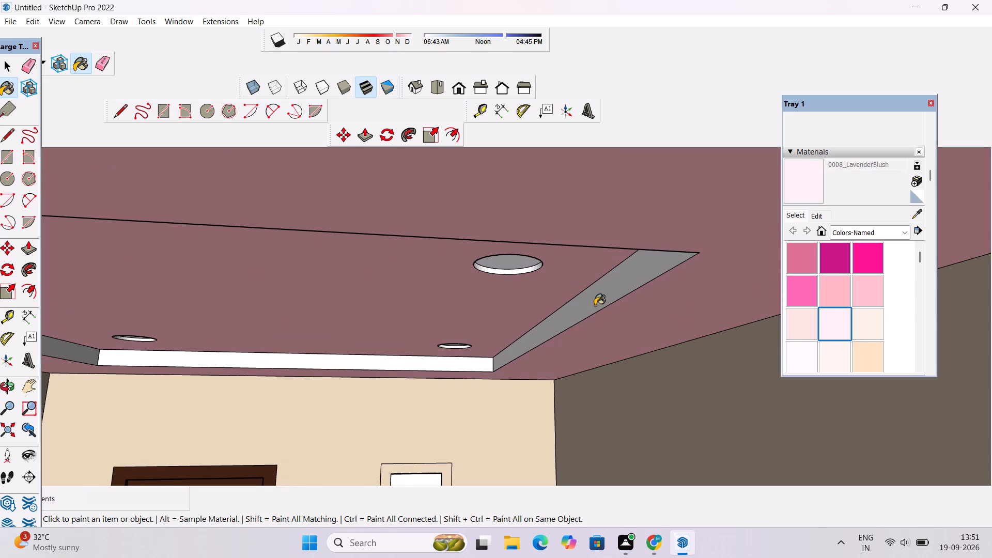
{"action": "scroll", "coordinate": [466, 354], "scroll_direction": "up", "scroll_amount": 4}
{"action": "left_click", "coordinate": [514, 275]}
{"action": "scroll", "coordinate": [451, 282], "scroll_direction": "down", "scroll_amount": 3}
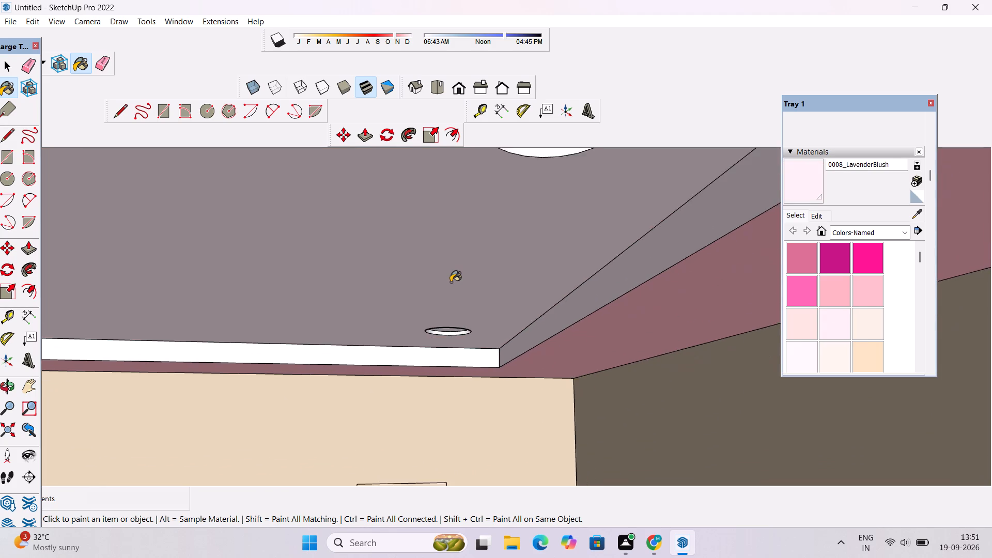
{"action": "scroll", "coordinate": [451, 282], "scroll_direction": "down", "scroll_amount": 11}
{"action": "scroll", "coordinate": [447, 281], "scroll_direction": "up", "scroll_amount": 6}
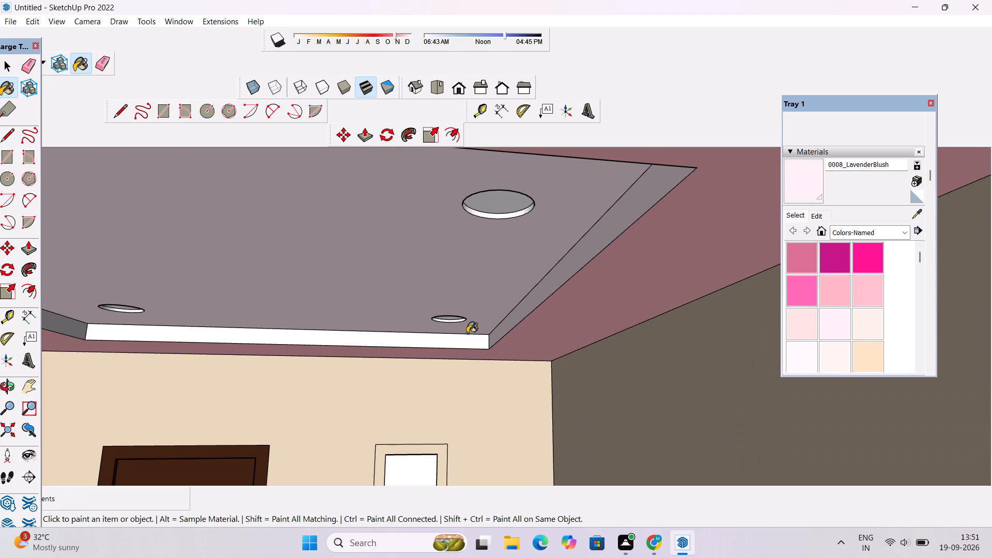
{"action": "left_click", "coordinate": [472, 339]}
Darken 0008_LavenderBlush slightly and reapply it to the ceiling recess's edge face nearest the door wall.
{"action": "scroll", "coordinate": [460, 350], "scroll_direction": "up", "scroll_amount": 10}
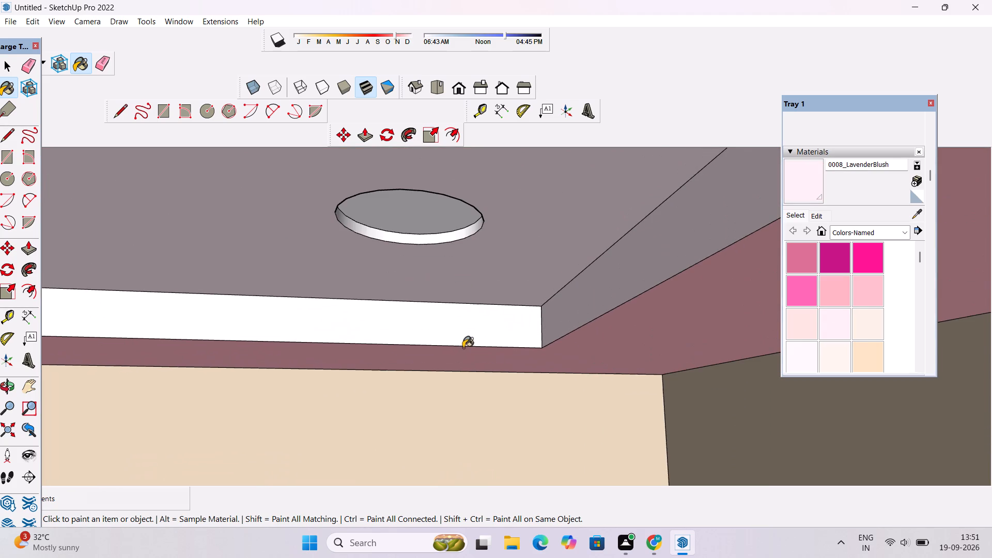
{"action": "left_click", "coordinate": [818, 214]}
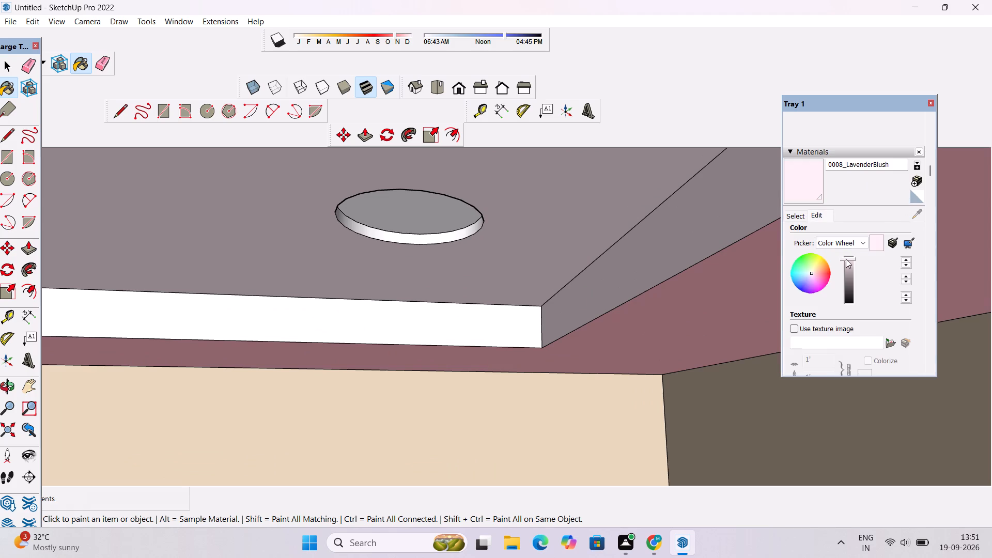
{"action": "left_click", "coordinate": [848, 263]}
{"action": "scroll", "coordinate": [583, 283], "scroll_direction": "down", "scroll_amount": 9}
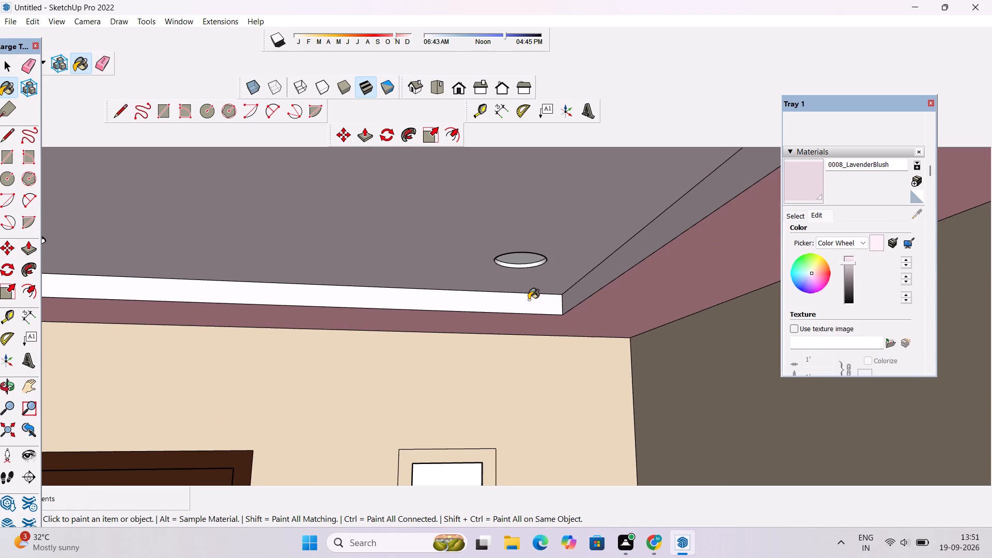
{"action": "left_click", "coordinate": [529, 300]}
{"action": "left_click", "coordinate": [801, 187]}
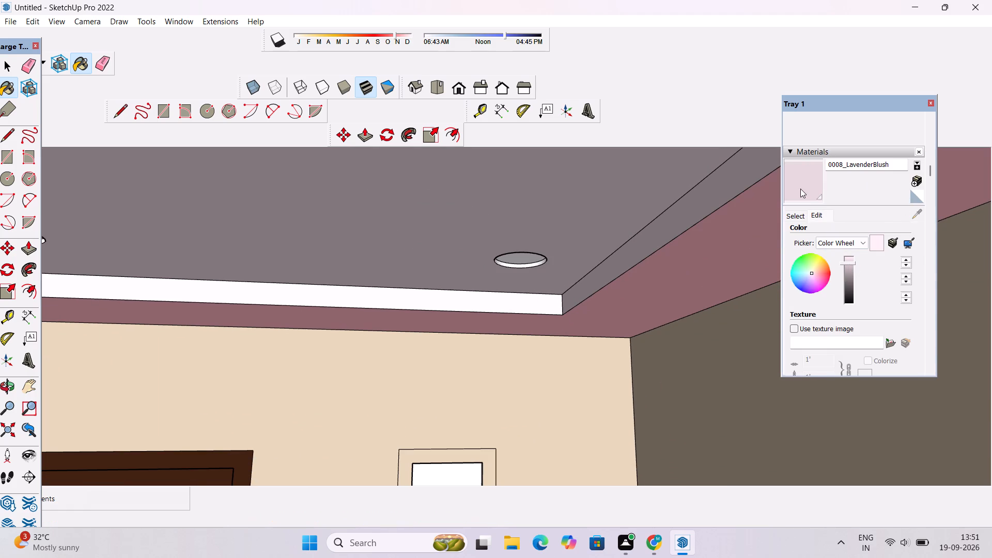
{"action": "scroll", "coordinate": [500, 289], "scroll_direction": "up", "scroll_amount": 5}
{"action": "left_click", "coordinate": [490, 307]}
{"action": "scroll", "coordinate": [492, 299], "scroll_direction": "down", "scroll_amount": 8}
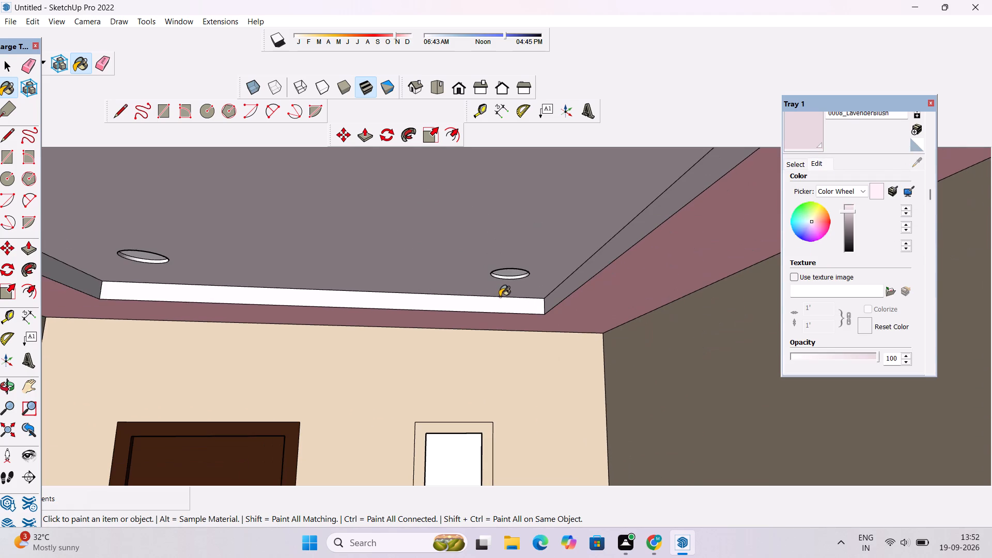
Paint the ceiling recess's opposite side face with the darkened 0008_LavenderBlush and reapply it to the edge face above the door.
{"action": "key", "text": "o"}
{"action": "left_click_drag", "start_coordinate": [516, 295], "coordinate": [427, 351]}
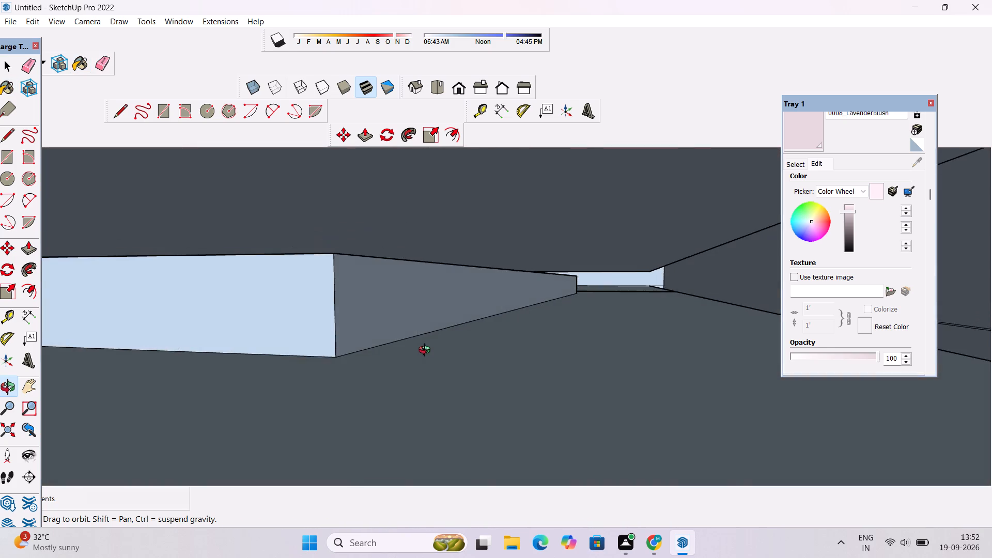
{"action": "left_click_drag", "start_coordinate": [427, 351], "coordinate": [425, 350]}
{"action": "scroll", "coordinate": [426, 334], "scroll_direction": "down", "scroll_amount": 5}
{"action": "left_click_drag", "start_coordinate": [385, 347], "coordinate": [448, 297]}
{"action": "scroll", "coordinate": [451, 292], "scroll_direction": "down", "scroll_amount": 12}
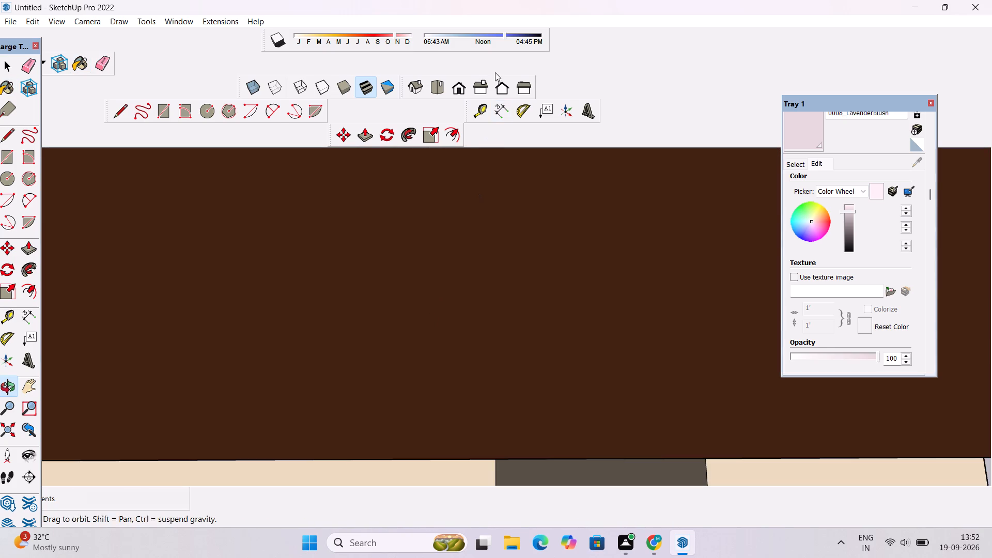
{"action": "left_click", "coordinate": [457, 90]}
{"action": "scroll", "coordinate": [491, 239], "scroll_direction": "down", "scroll_amount": 13}
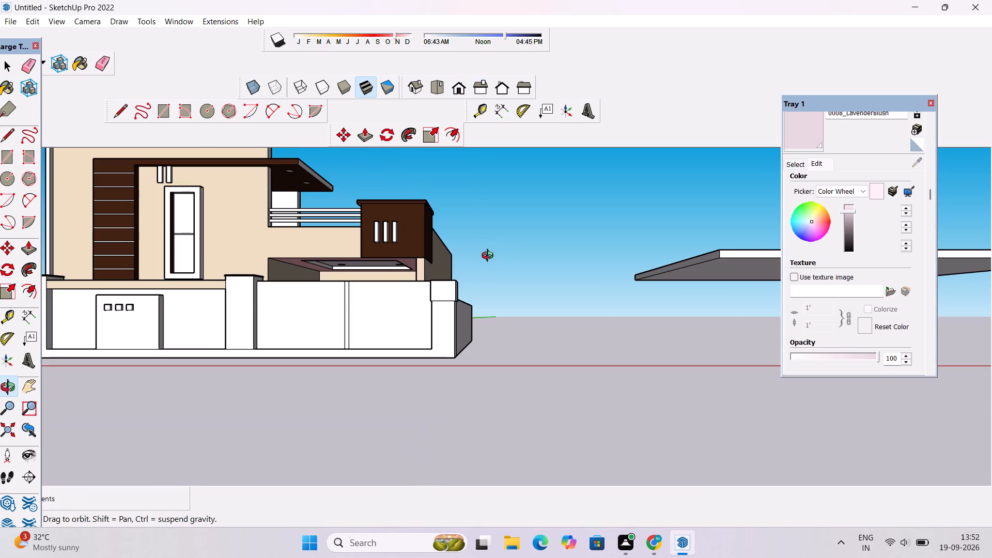
{"action": "scroll", "coordinate": [476, 251], "scroll_direction": "down", "scroll_amount": 5}
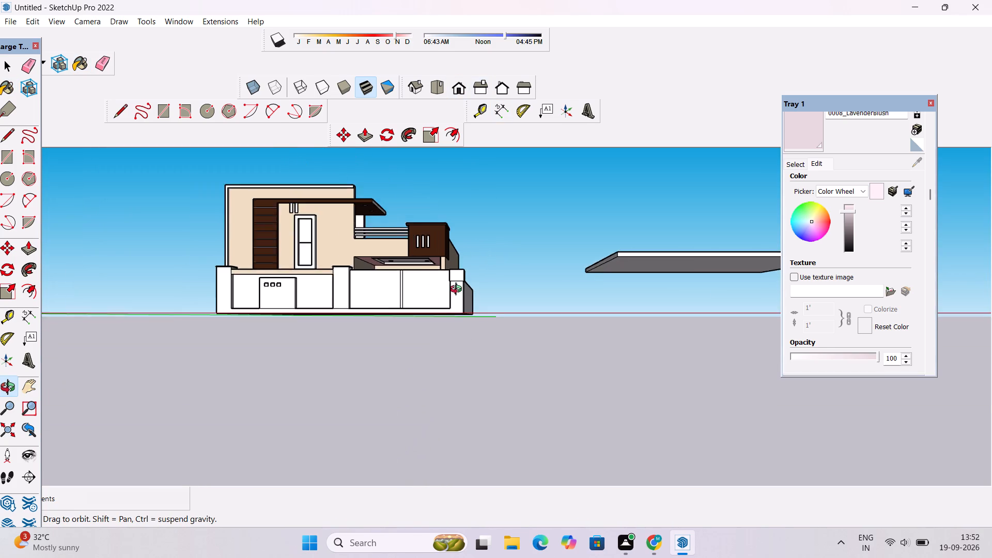
{"action": "scroll", "coordinate": [458, 290], "scroll_direction": "up", "scroll_amount": 4}
{"action": "scroll", "coordinate": [414, 265], "scroll_direction": "up", "scroll_amount": 5}
{"action": "left_click_drag", "start_coordinate": [384, 249], "coordinate": [499, 268], "text": "shift"}
{"action": "scroll", "coordinate": [499, 267], "scroll_direction": "up", "scroll_amount": 10}
{"action": "left_click_drag", "start_coordinate": [533, 257], "coordinate": [464, 252]}
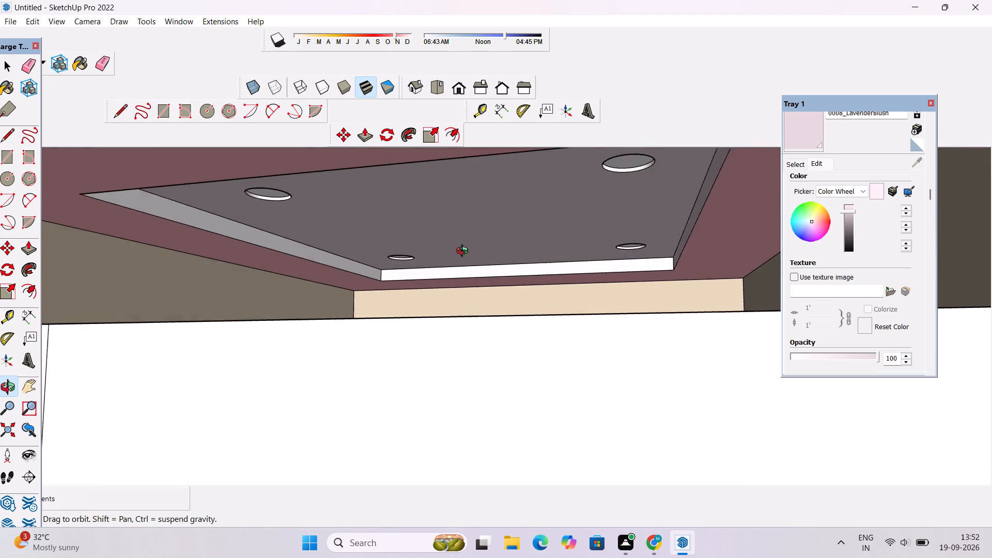
{"action": "left_click_drag", "start_coordinate": [464, 252], "coordinate": [462, 254]}
{"action": "left_click_drag", "start_coordinate": [809, 137], "coordinate": [803, 137]}
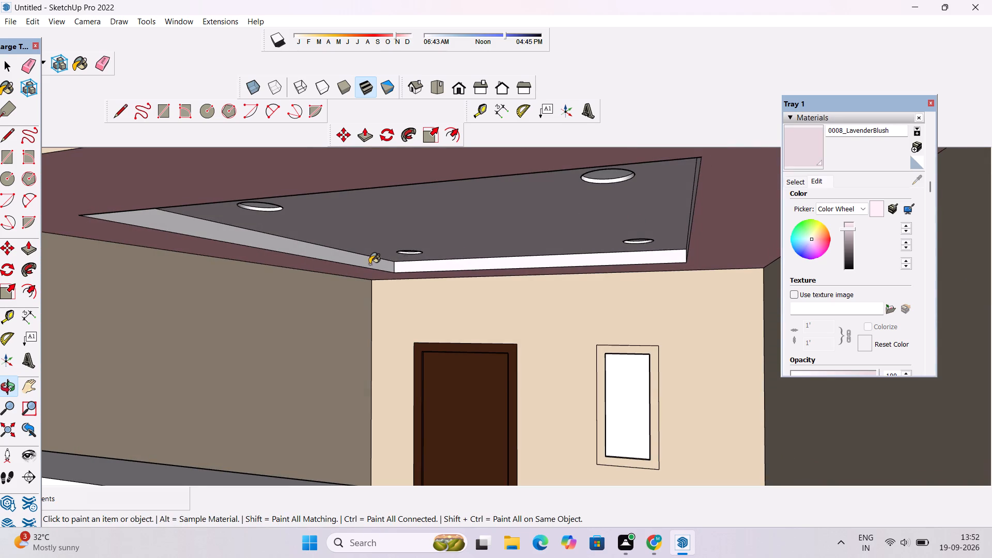
{"action": "left_click", "coordinate": [364, 263]}
{"action": "left_click", "coordinate": [420, 266]}
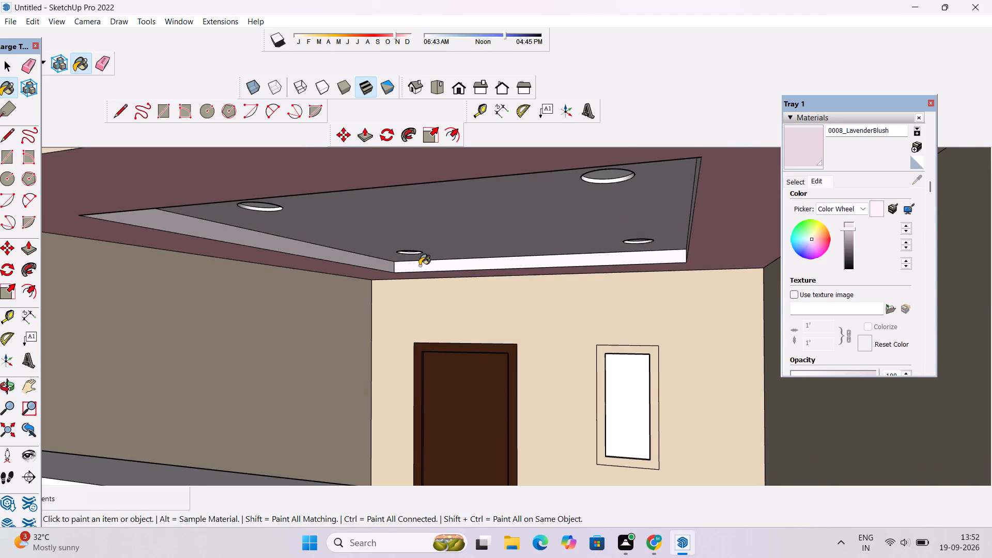
Reapply 0008_LavenderBlush to the recess's edge face above the door, undoing the stray paint on the wall below.
{"action": "key", "text": "o"}
{"action": "scroll", "coordinate": [427, 272], "scroll_direction": "down", "scroll_amount": 4}
{"action": "left_click_drag", "start_coordinate": [441, 273], "coordinate": [523, 260]}
{"action": "scroll", "coordinate": [504, 220], "scroll_direction": "down", "scroll_amount": 10}
{"action": "left_click_drag", "start_coordinate": [528, 279], "coordinate": [529, 296]}
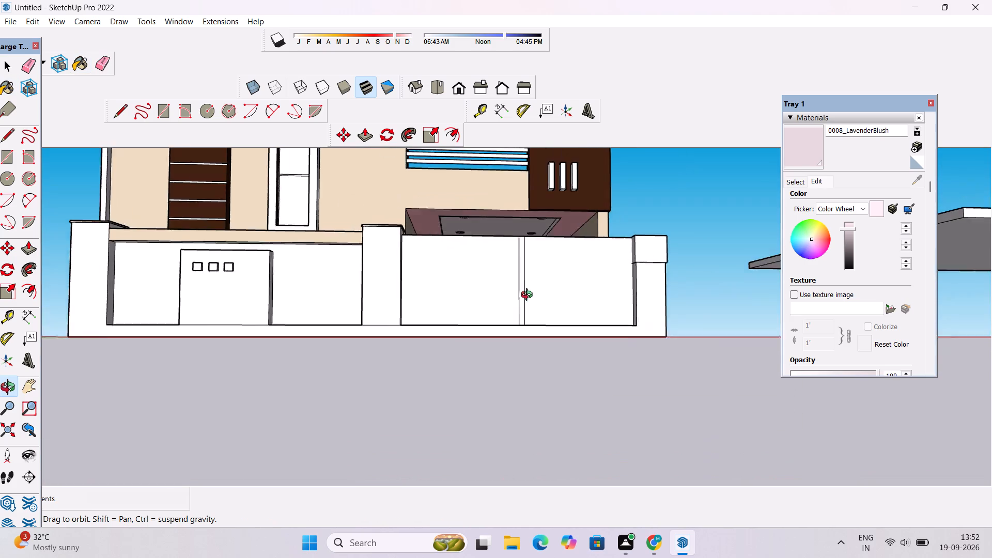
{"action": "left_click_drag", "start_coordinate": [529, 296], "coordinate": [523, 315]}
{"action": "scroll", "coordinate": [526, 293], "scroll_direction": "up", "scroll_amount": 5}
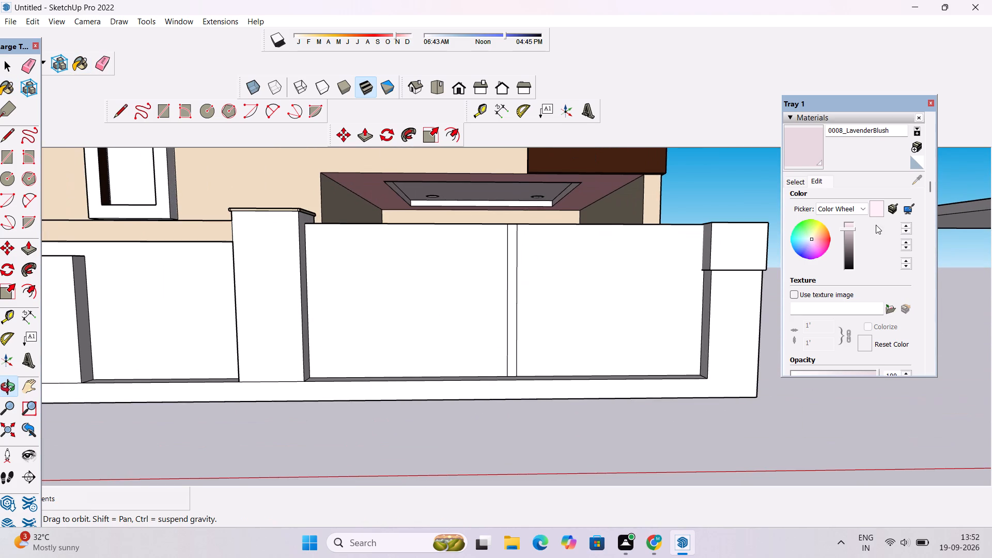
{"action": "left_click", "coordinate": [795, 154]}
{"action": "scroll", "coordinate": [477, 185], "scroll_direction": "up", "scroll_amount": 18}
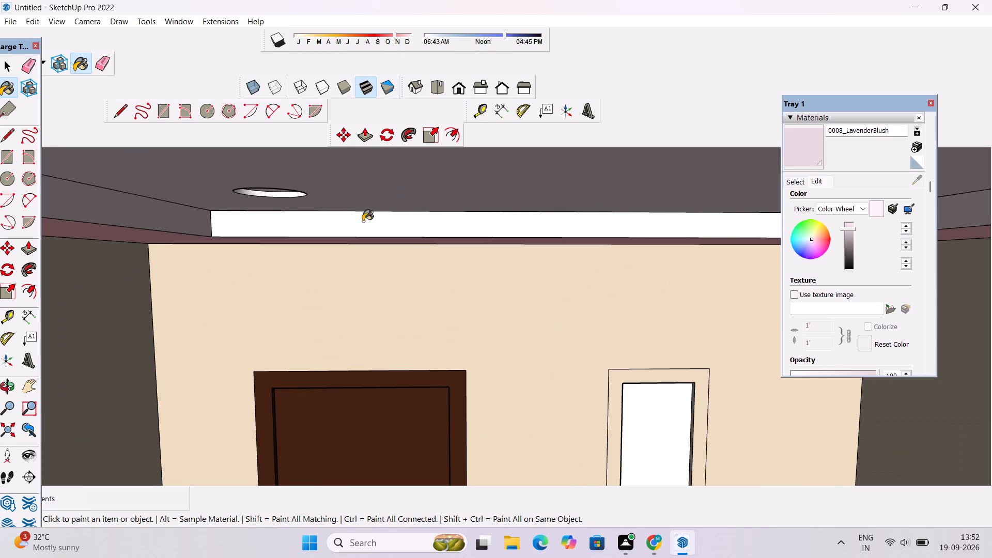
{"action": "scroll", "coordinate": [363, 221], "scroll_direction": "up", "scroll_amount": 9}
{"action": "left_click", "coordinate": [362, 219]}
{"action": "left_click", "coordinate": [437, 172]}
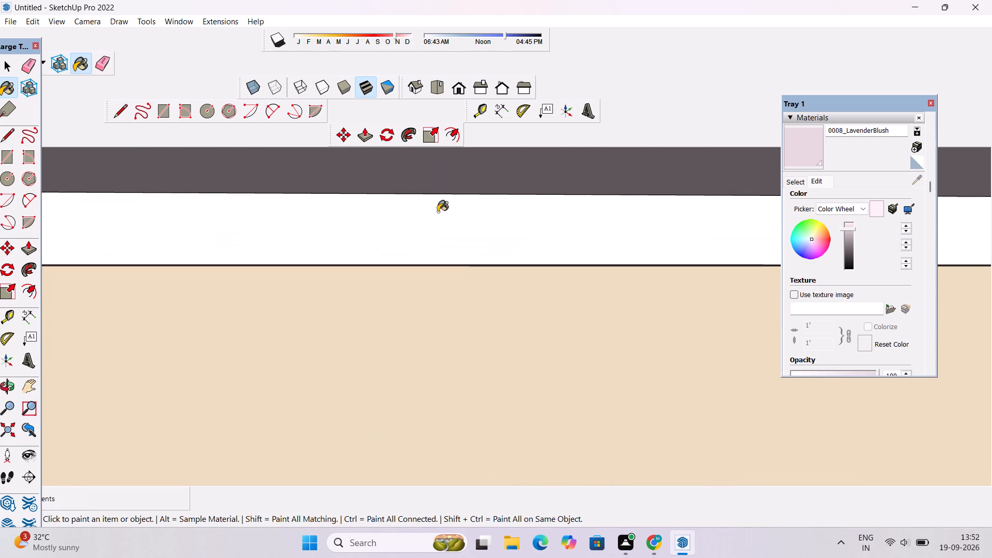
{"action": "left_click", "coordinate": [438, 213]}
{"action": "left_click", "coordinate": [461, 297]}
{"action": "key", "text": "ctrl+z"}
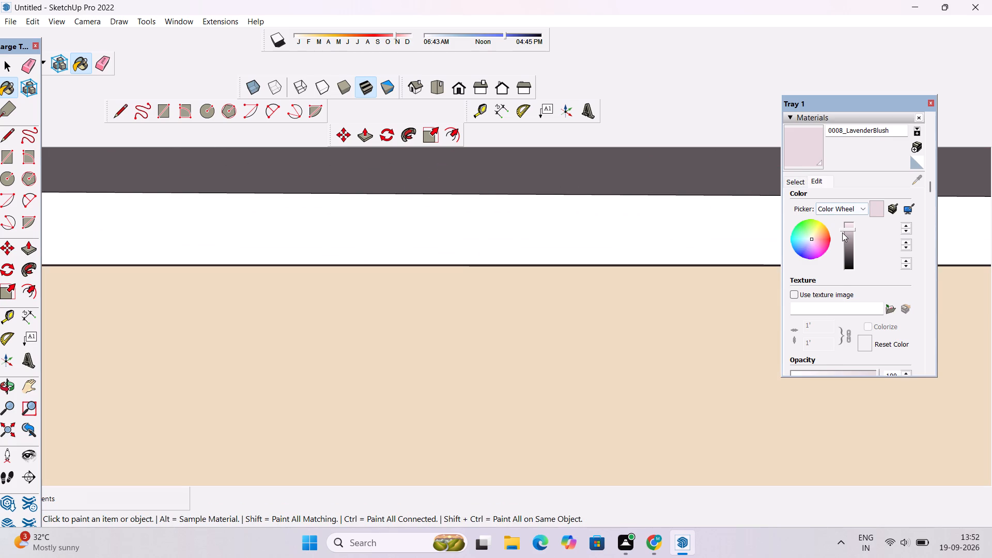
Darken the 0008_LavenderBlush material further so the recess faces take a deeper shade.
{"action": "left_click", "coordinate": [847, 234]}
{"action": "scroll", "coordinate": [651, 200], "scroll_direction": "down", "scroll_amount": 7}
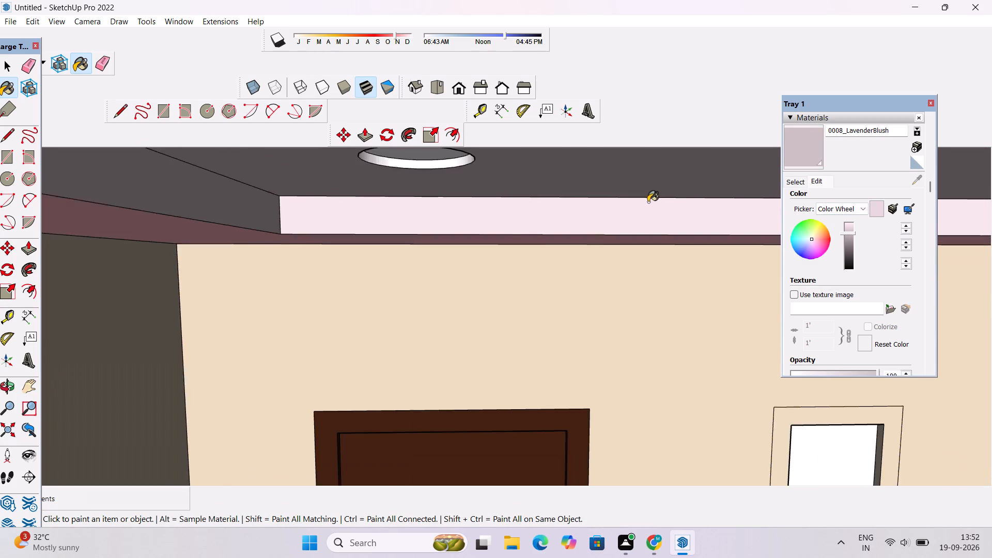
{"action": "scroll", "coordinate": [648, 202], "scroll_direction": "down", "scroll_amount": 16}
Examine the painted porch ceiling and the whole house front from below and above.
{"action": "key", "text": "o"}
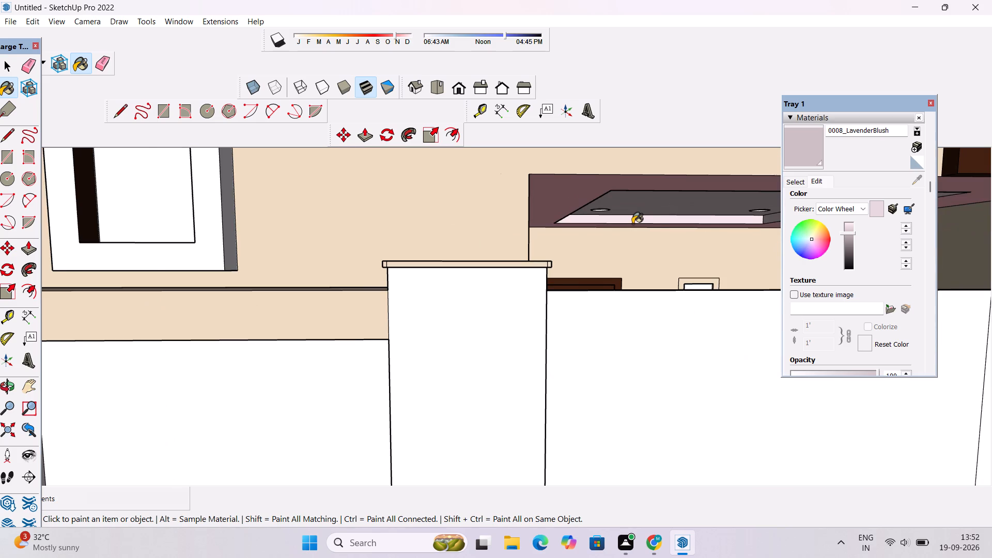
{"action": "scroll", "coordinate": [632, 224], "scroll_direction": "down", "scroll_amount": 5}
{"action": "key", "text": "space"}
{"action": "key", "text": "space"}
{"action": "key", "text": "space"}
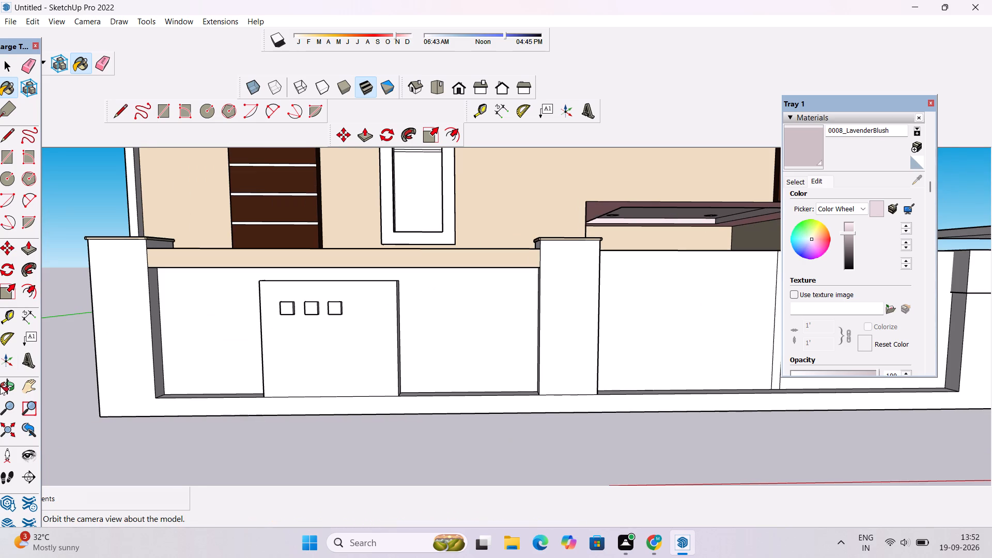
{"action": "left_click", "coordinate": [8, 391]}
{"action": "scroll", "coordinate": [532, 345], "scroll_direction": "down", "scroll_amount": 3}
{"action": "left_click_drag", "start_coordinate": [645, 268], "coordinate": [525, 288], "text": "shift"}
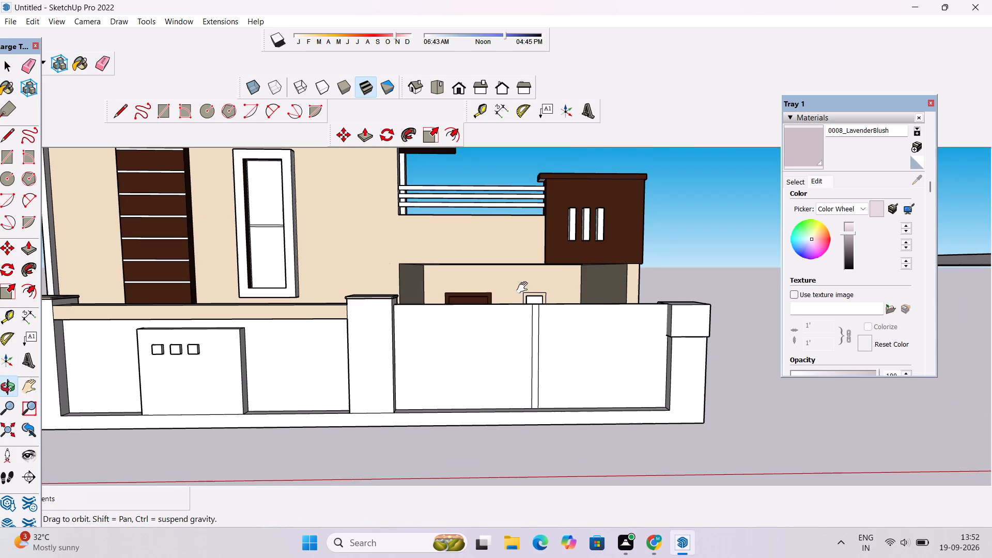
{"action": "scroll", "coordinate": [632, 236], "scroll_direction": "up", "scroll_amount": 1}
{"action": "left_click_drag", "start_coordinate": [658, 330], "coordinate": [665, 308]}
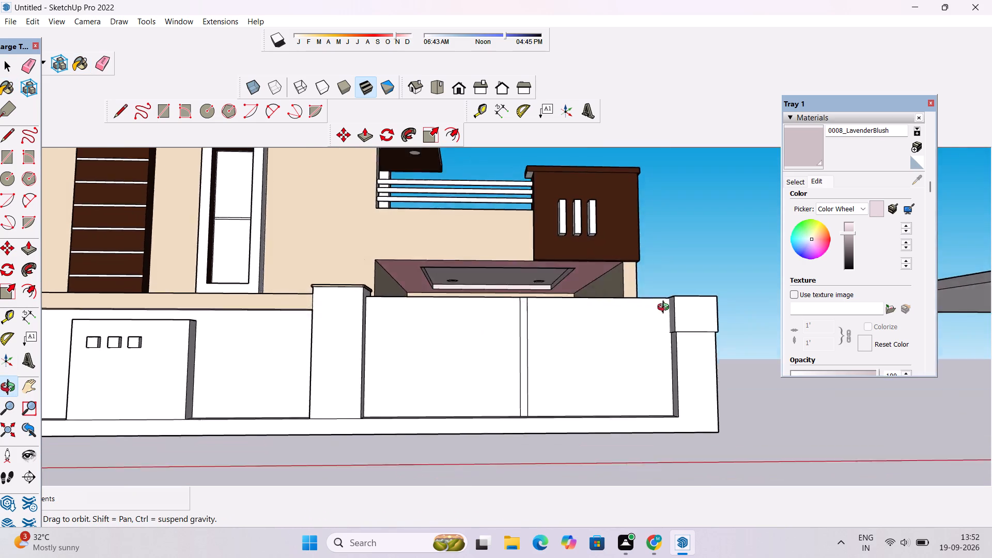
{"action": "left_click_drag", "start_coordinate": [665, 308], "coordinate": [673, 324]}
{"action": "scroll", "coordinate": [658, 323], "scroll_direction": "down", "scroll_amount": 5}
{"action": "left_click_drag", "start_coordinate": [651, 313], "coordinate": [628, 382]}
{"action": "scroll", "coordinate": [615, 340], "scroll_direction": "up", "scroll_amount": 3}
{"action": "left_click_drag", "start_coordinate": [615, 363], "coordinate": [615, 317]}
{"action": "scroll", "coordinate": [617, 314], "scroll_direction": "down", "scroll_amount": 4}
{"action": "left_click_drag", "start_coordinate": [637, 315], "coordinate": [648, 333]}
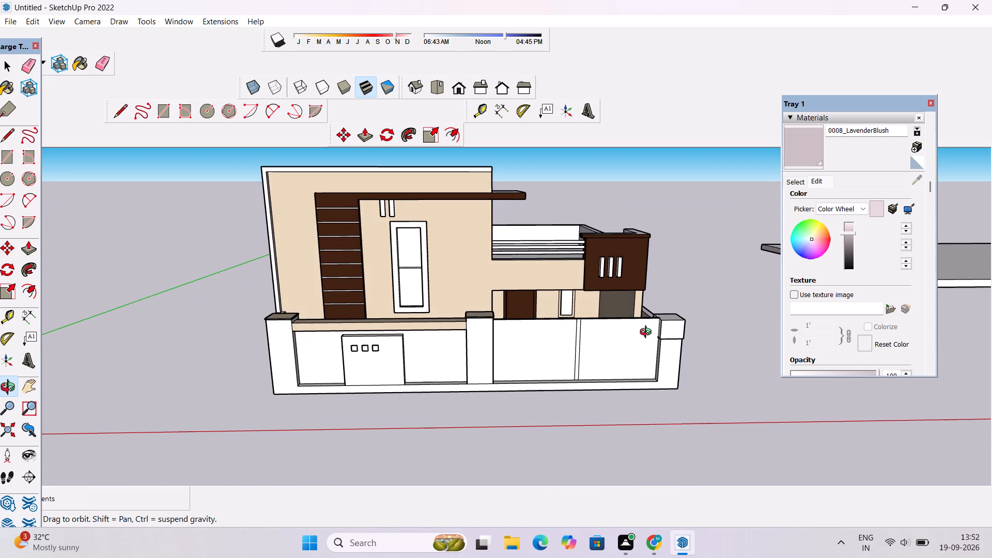
{"action": "left_click_drag", "start_coordinate": [655, 334], "coordinate": [636, 339]}
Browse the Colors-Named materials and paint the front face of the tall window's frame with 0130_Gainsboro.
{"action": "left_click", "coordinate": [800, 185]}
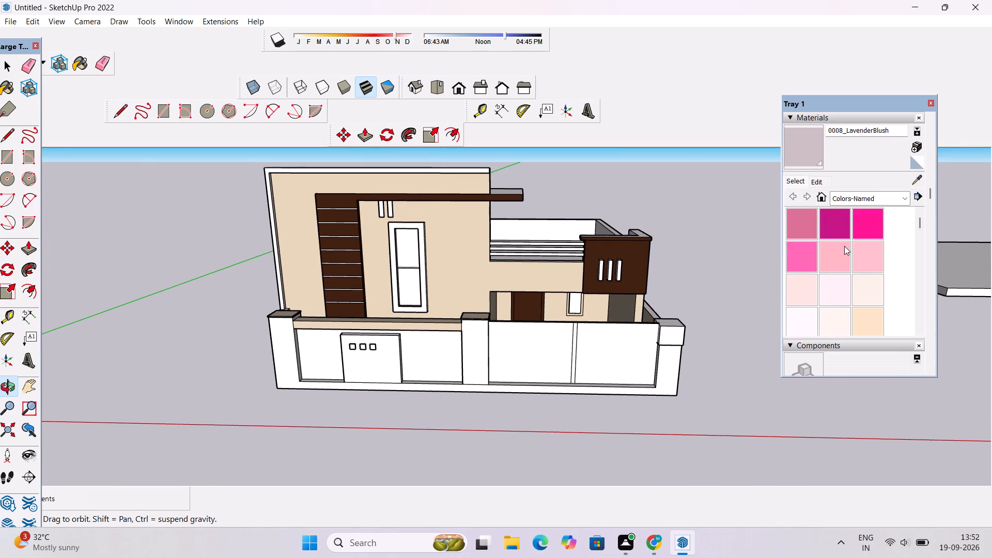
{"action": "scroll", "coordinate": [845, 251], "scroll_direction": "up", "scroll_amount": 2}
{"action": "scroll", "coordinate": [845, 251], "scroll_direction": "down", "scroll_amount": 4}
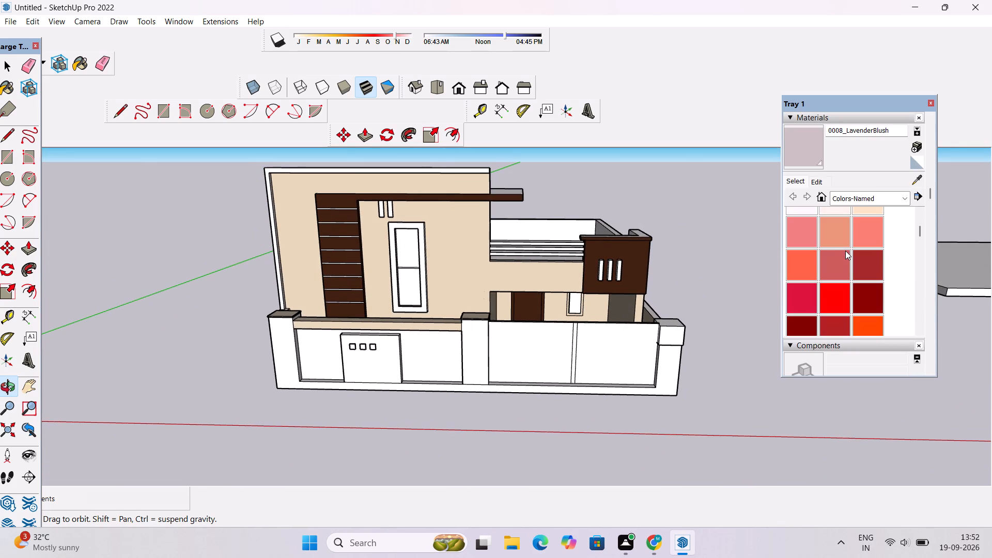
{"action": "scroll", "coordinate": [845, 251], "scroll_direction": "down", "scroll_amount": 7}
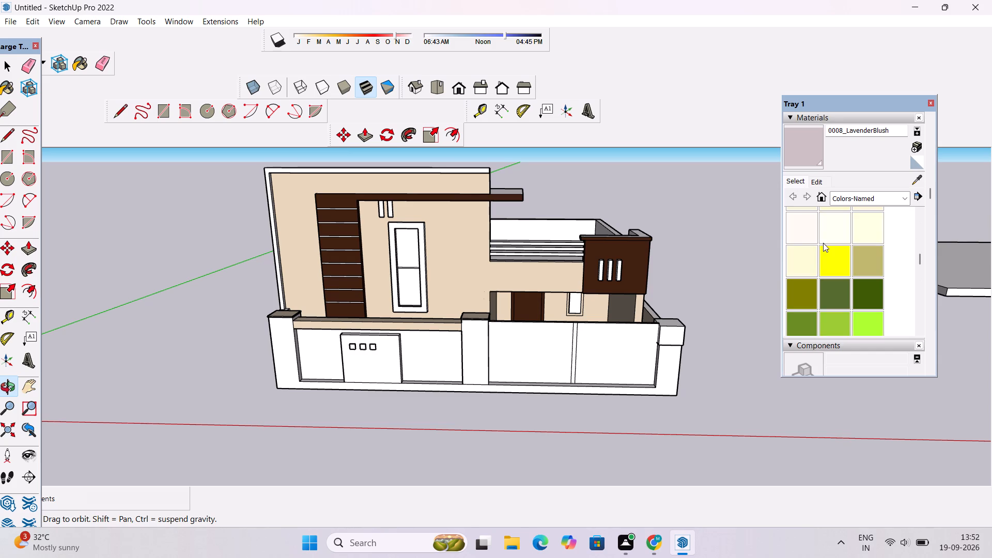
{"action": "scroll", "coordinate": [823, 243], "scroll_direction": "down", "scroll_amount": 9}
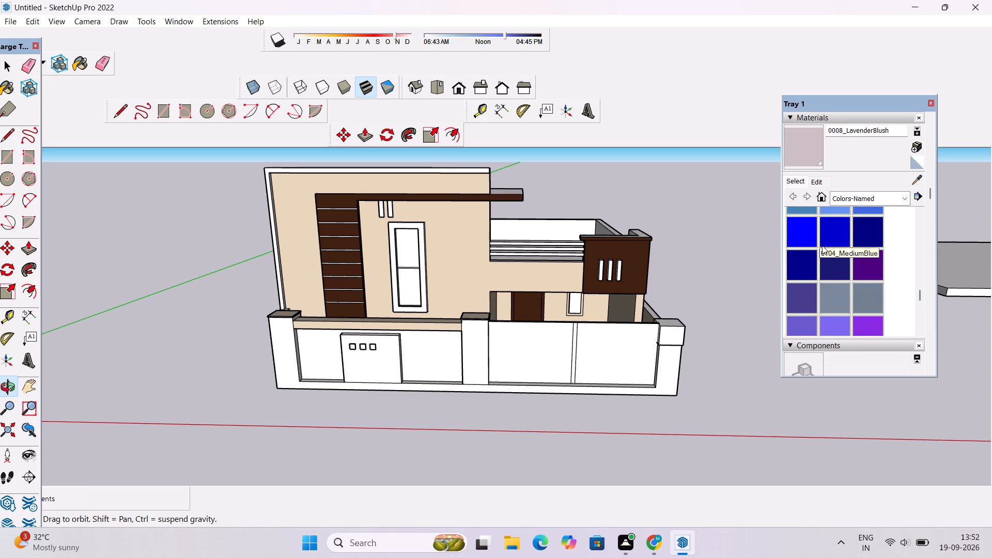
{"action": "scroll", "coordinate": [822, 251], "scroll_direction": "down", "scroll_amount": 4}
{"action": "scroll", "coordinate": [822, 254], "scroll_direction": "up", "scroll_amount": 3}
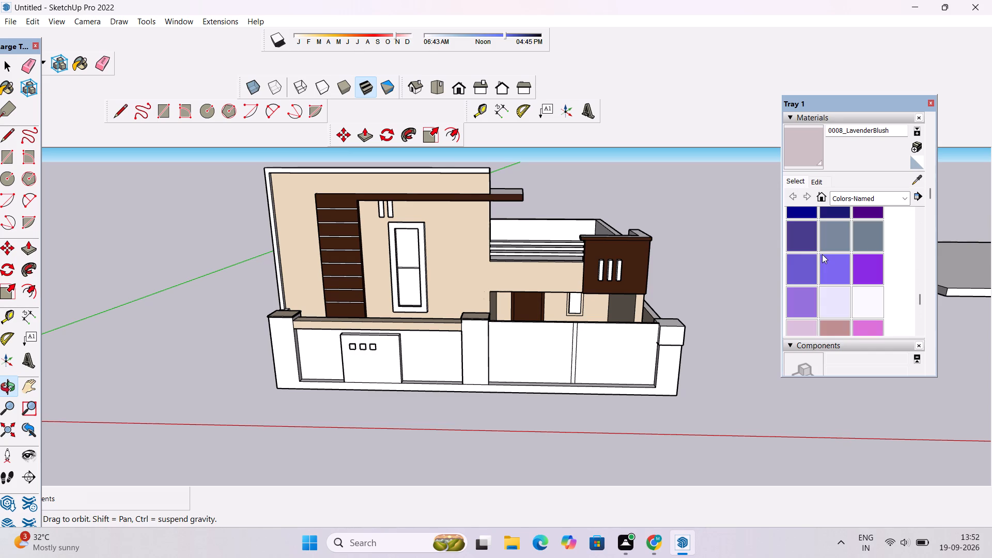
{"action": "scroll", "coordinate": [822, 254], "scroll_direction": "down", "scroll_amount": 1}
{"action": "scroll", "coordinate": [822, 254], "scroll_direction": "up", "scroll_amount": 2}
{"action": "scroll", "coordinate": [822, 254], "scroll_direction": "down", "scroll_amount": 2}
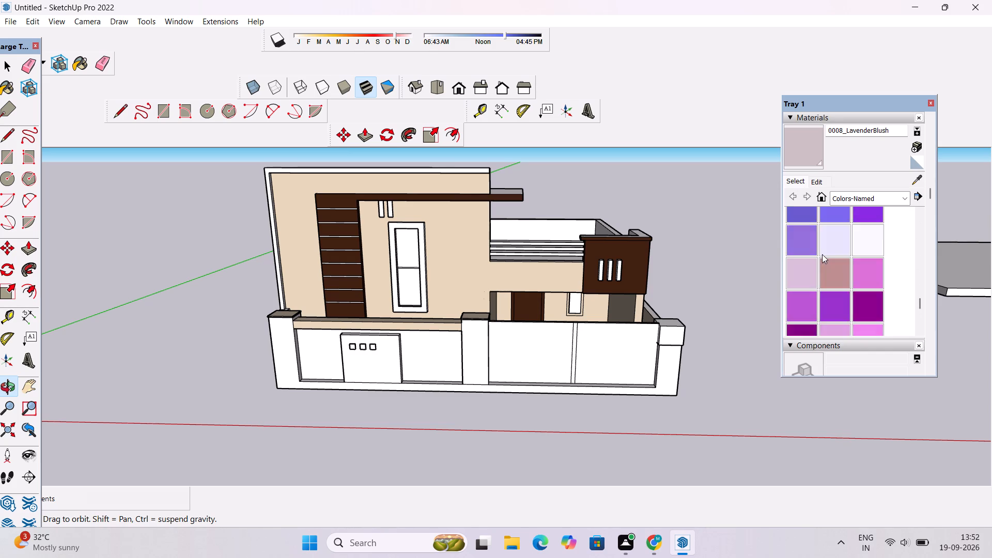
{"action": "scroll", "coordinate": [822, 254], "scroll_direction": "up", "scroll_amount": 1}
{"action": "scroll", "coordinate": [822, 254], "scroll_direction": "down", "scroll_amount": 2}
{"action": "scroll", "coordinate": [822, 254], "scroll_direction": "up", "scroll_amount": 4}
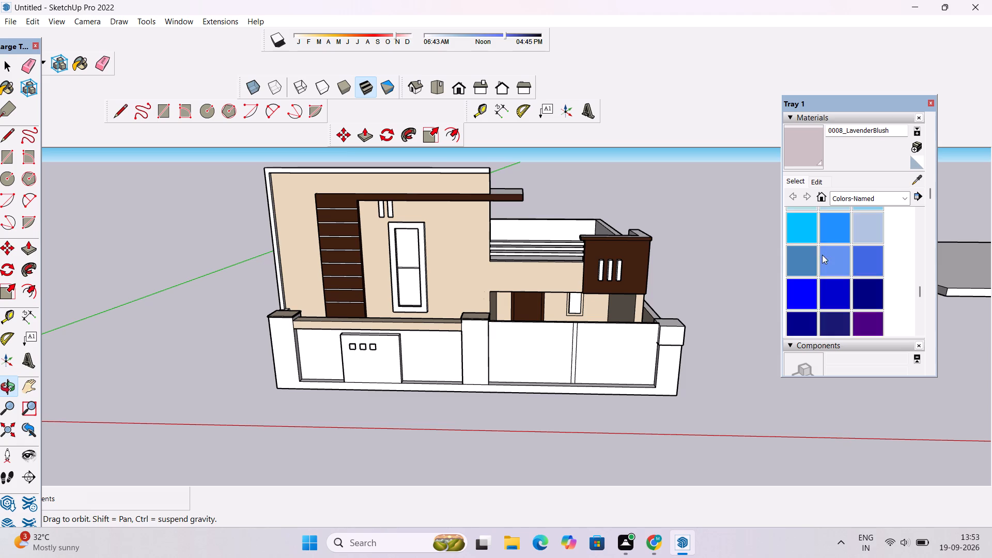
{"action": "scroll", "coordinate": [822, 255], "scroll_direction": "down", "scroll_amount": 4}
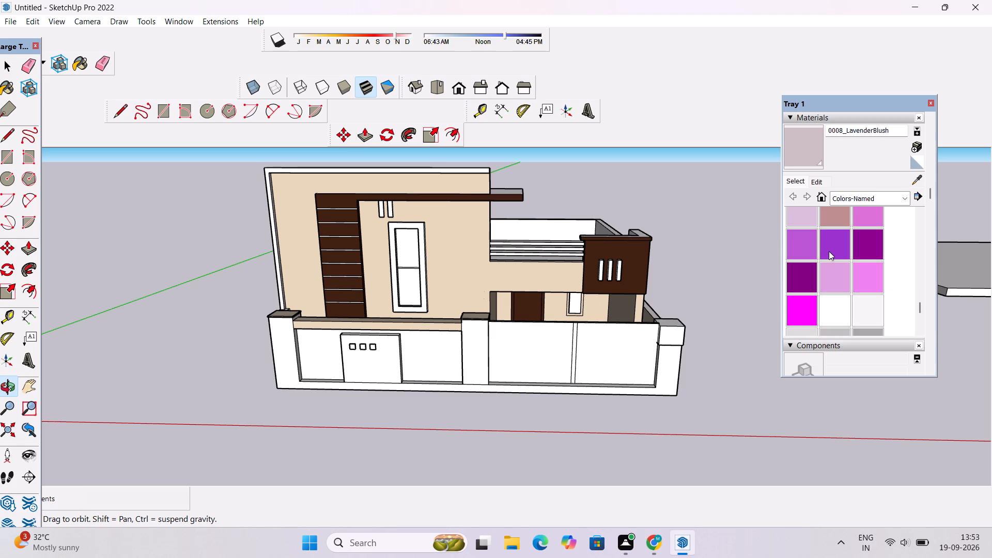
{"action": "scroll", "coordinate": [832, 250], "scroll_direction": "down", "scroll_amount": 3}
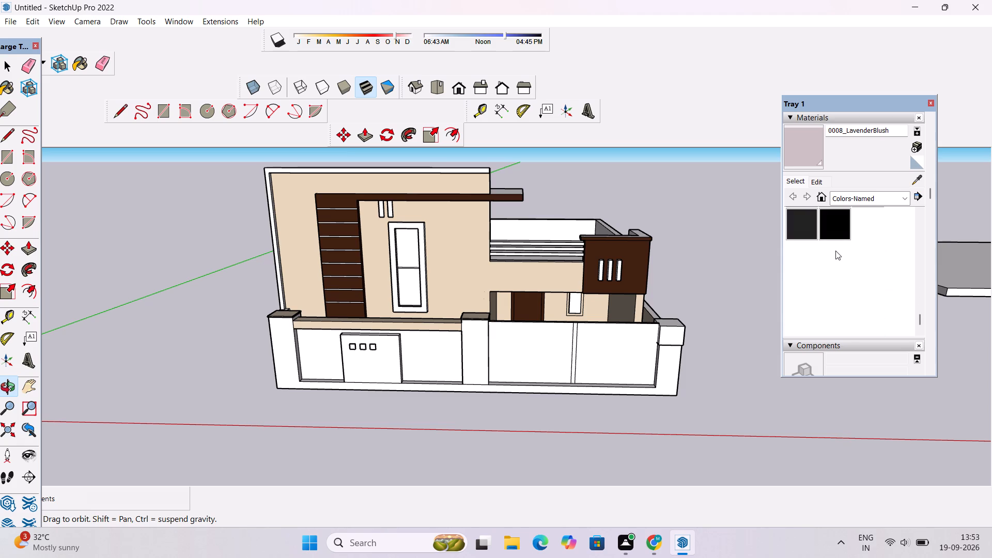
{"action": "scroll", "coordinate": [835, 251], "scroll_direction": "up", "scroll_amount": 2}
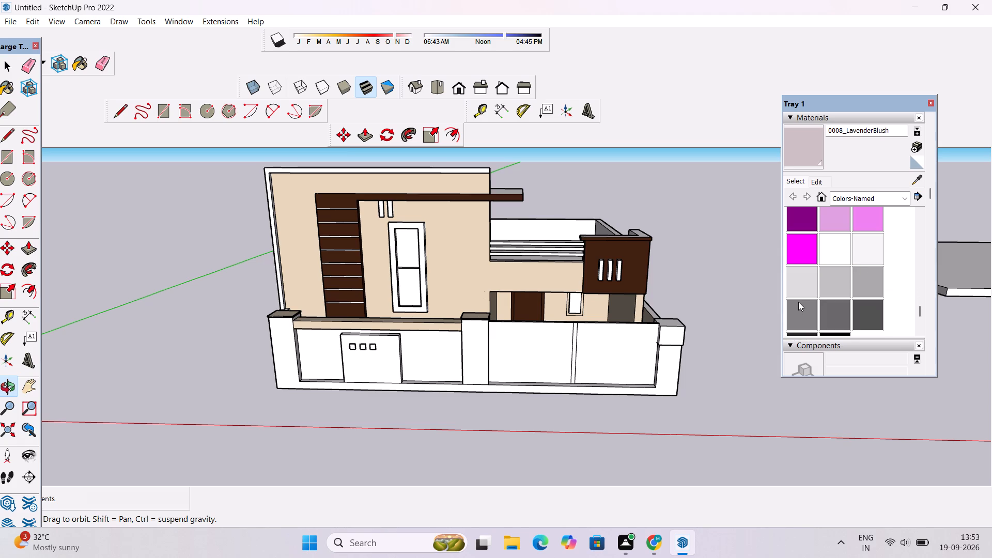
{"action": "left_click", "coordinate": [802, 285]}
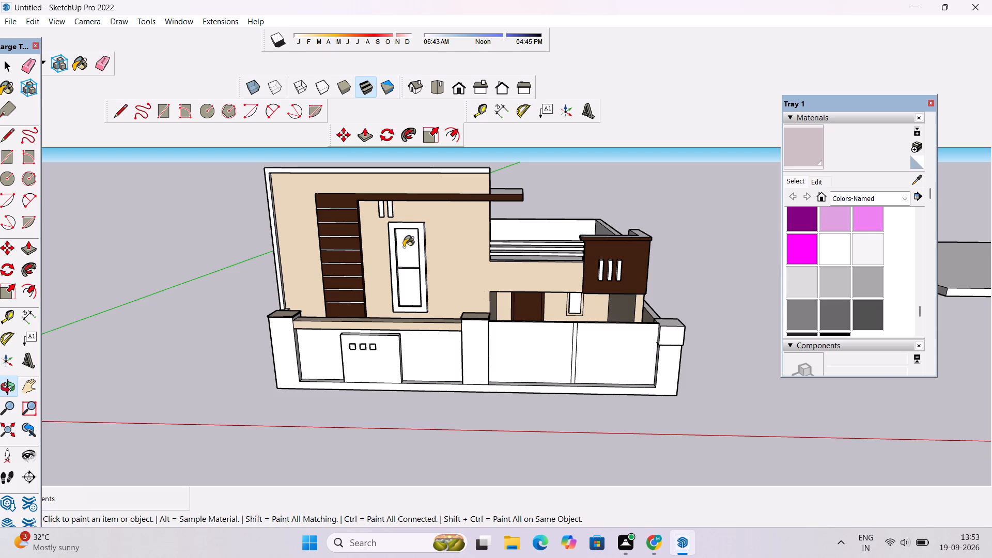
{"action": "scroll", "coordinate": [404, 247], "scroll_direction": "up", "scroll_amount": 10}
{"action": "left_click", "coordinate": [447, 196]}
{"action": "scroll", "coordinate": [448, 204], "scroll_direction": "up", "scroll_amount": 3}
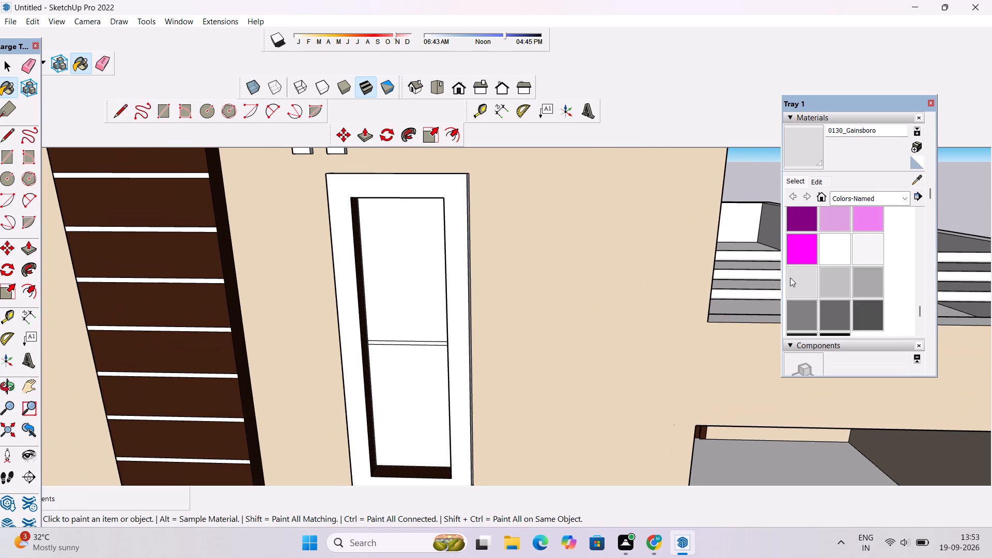
Paint the tall window frame's front face and its outer side face nearest the balcony with 0132_LightGray.
{"action": "left_click", "coordinate": [876, 280]}
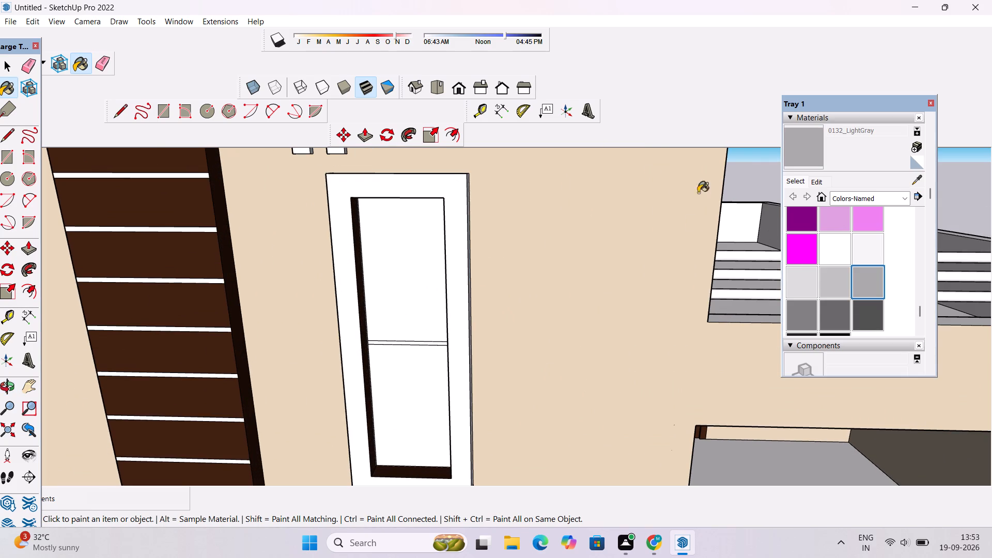
{"action": "left_click", "coordinate": [454, 189]}
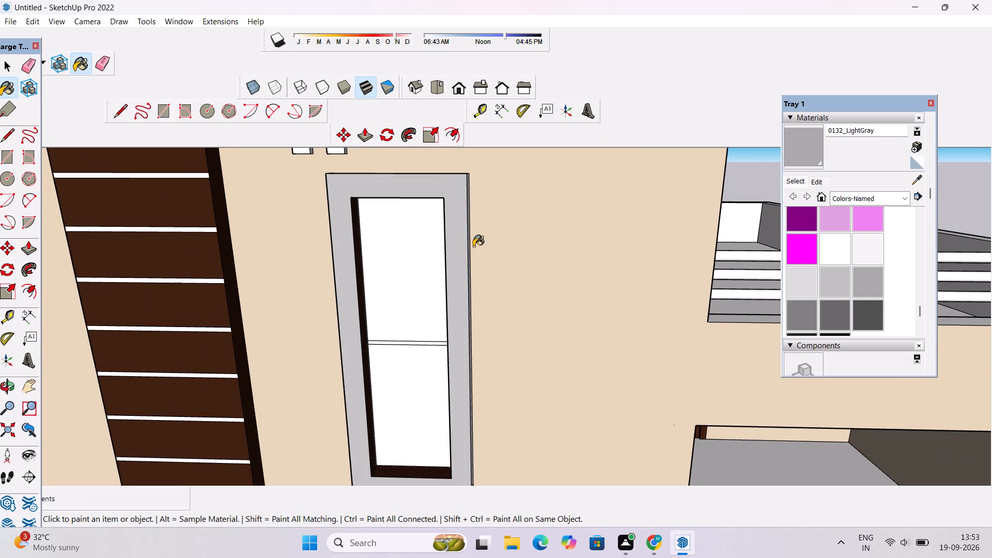
{"action": "scroll", "coordinate": [472, 257], "scroll_direction": "up", "scroll_amount": 14}
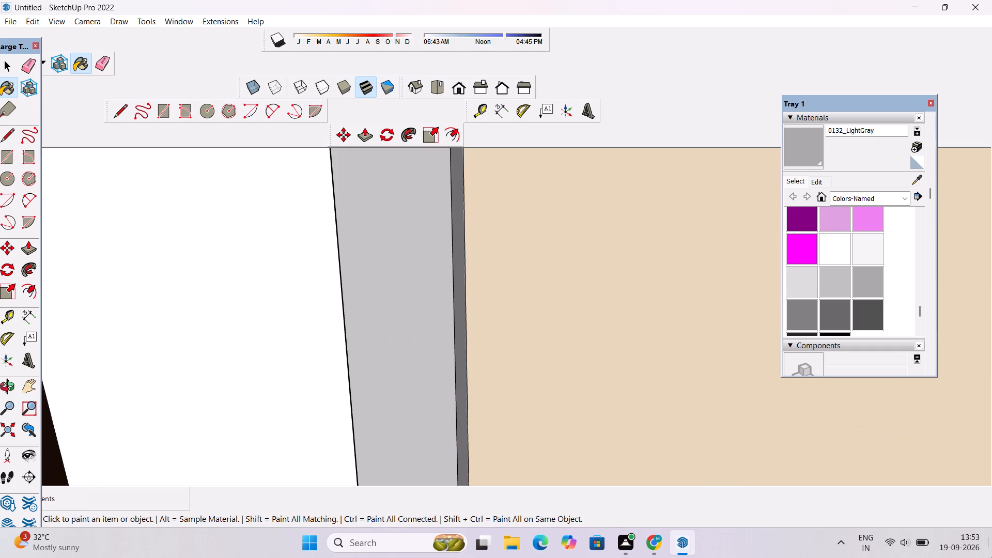
{"action": "scroll", "coordinate": [459, 330], "scroll_direction": "up", "scroll_amount": 4}
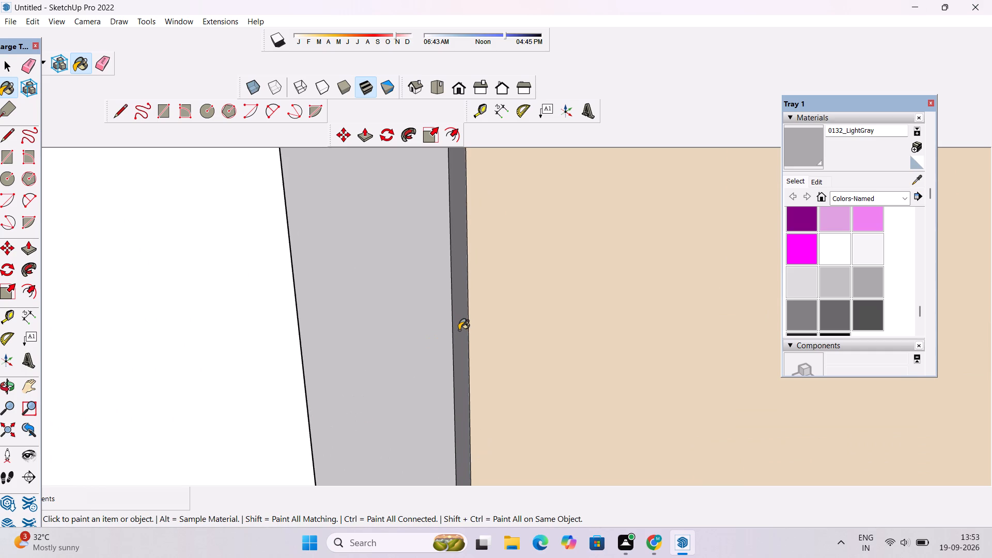
{"action": "left_click", "coordinate": [459, 330]}
{"action": "scroll", "coordinate": [461, 330], "scroll_direction": "down", "scroll_amount": 10}
{"action": "scroll", "coordinate": [462, 330], "scroll_direction": "up", "scroll_amount": 1}
{"action": "scroll", "coordinate": [463, 330], "scroll_direction": "down", "scroll_amount": 5}
{"action": "scroll", "coordinate": [464, 328], "scroll_direction": "up", "scroll_amount": 1}
{"action": "scroll", "coordinate": [464, 327], "scroll_direction": "down", "scroll_amount": 12}
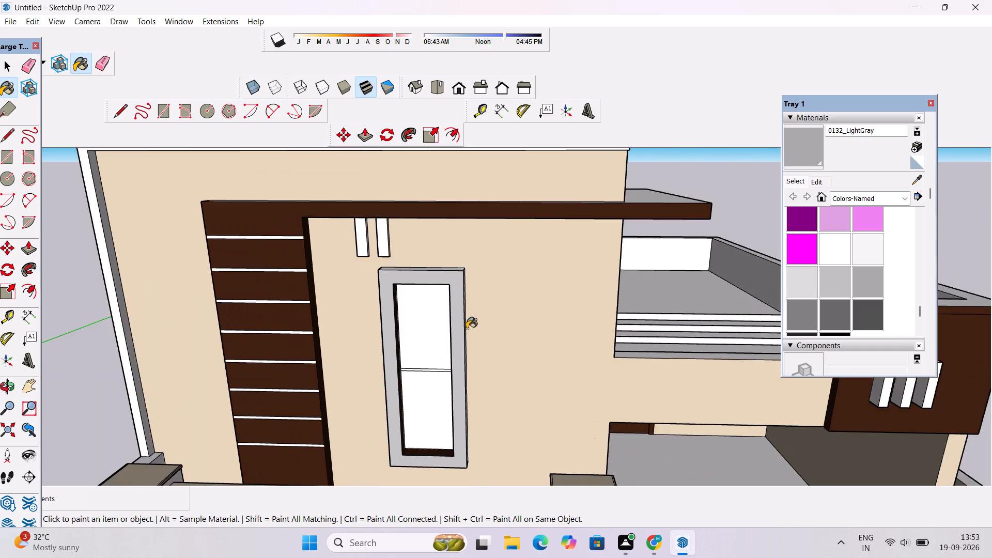
{"action": "scroll", "coordinate": [467, 329], "scroll_direction": "down", "scroll_amount": 4}
Paint the tall window frame's top face, opposite outer side face and underside with 0132_LightGray.
{"action": "left_click", "coordinate": [0, 388]}
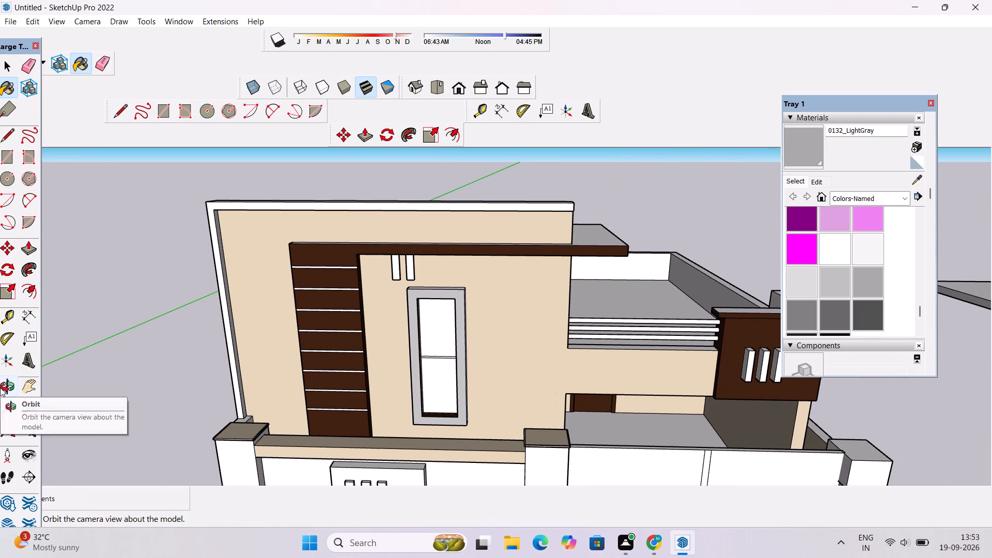
{"action": "left_click_drag", "start_coordinate": [216, 379], "coordinate": [466, 368]}
{"action": "scroll", "coordinate": [506, 311], "scroll_direction": "up", "scroll_amount": 4}
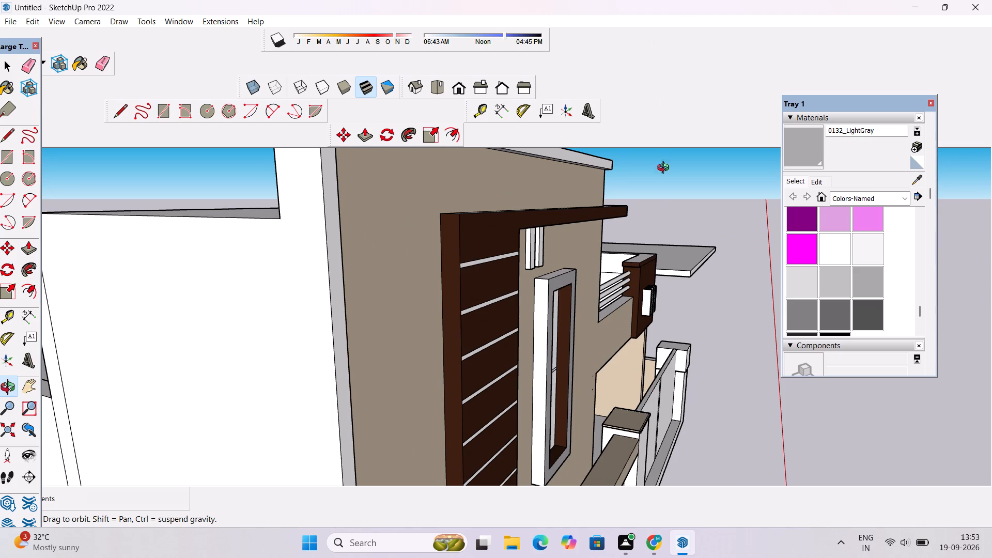
{"action": "scroll", "coordinate": [597, 313], "scroll_direction": "up", "scroll_amount": 3}
{"action": "scroll", "coordinate": [547, 260], "scroll_direction": "up", "scroll_amount": 2}
{"action": "left_click", "coordinate": [802, 133]}
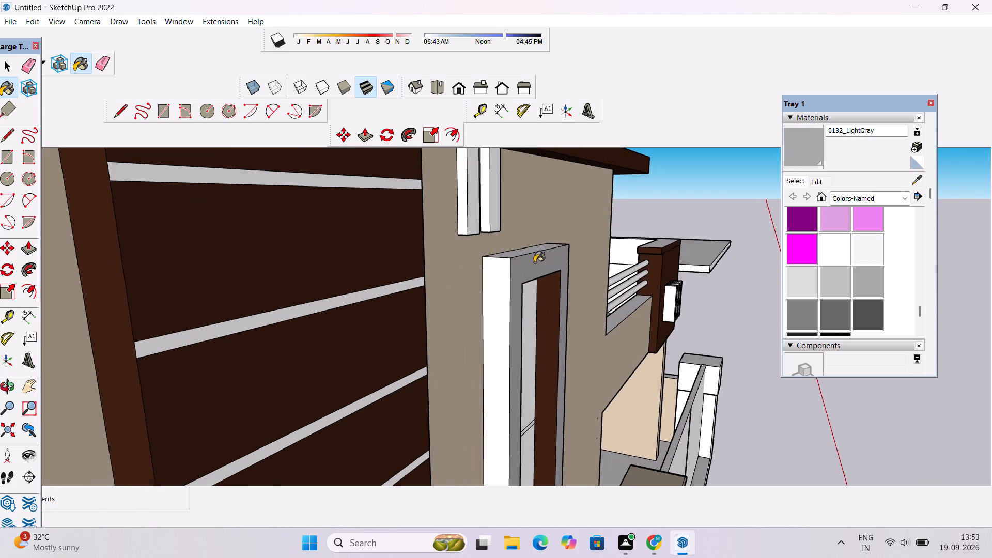
{"action": "scroll", "coordinate": [534, 262], "scroll_direction": "up", "scroll_amount": 12}
{"action": "left_click", "coordinate": [508, 247]}
{"action": "left_click", "coordinate": [440, 286]}
{"action": "scroll", "coordinate": [391, 256], "scroll_direction": "down", "scroll_amount": 20}
{"action": "scroll", "coordinate": [391, 256], "scroll_direction": "down", "scroll_amount": 7}
{"action": "scroll", "coordinate": [416, 421], "scroll_direction": "up", "scroll_amount": 2}
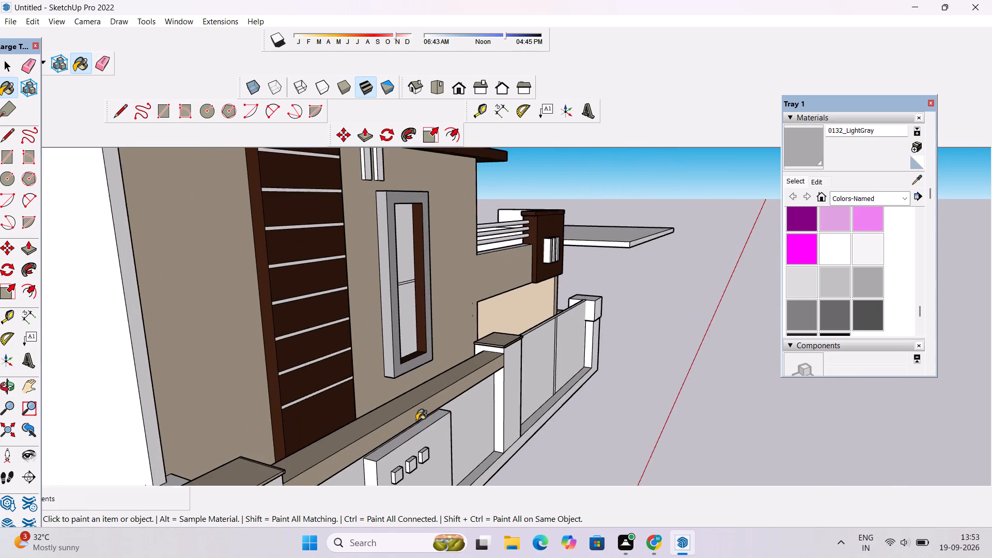
{"action": "scroll", "coordinate": [416, 421], "scroll_direction": "up", "scroll_amount": 20}
{"action": "scroll", "coordinate": [416, 421], "scroll_direction": "up", "scroll_amount": 7}
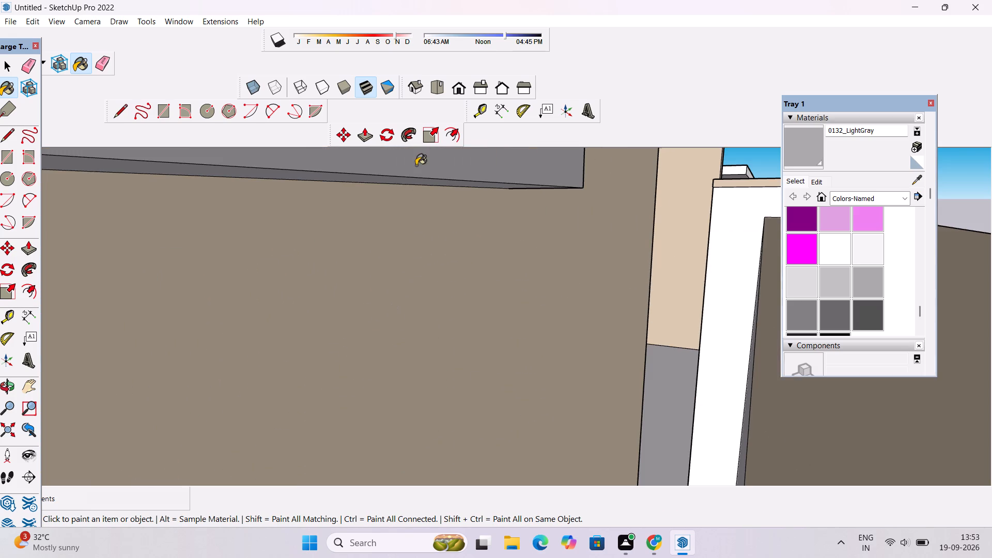
{"action": "scroll", "coordinate": [403, 190], "scroll_direction": "up", "scroll_amount": 7}
{"action": "left_click", "coordinate": [428, 158]}
{"action": "scroll", "coordinate": [368, 258], "scroll_direction": "down", "scroll_amount": 17}
{"action": "scroll", "coordinate": [368, 259], "scroll_direction": "down", "scroll_amount": 6}
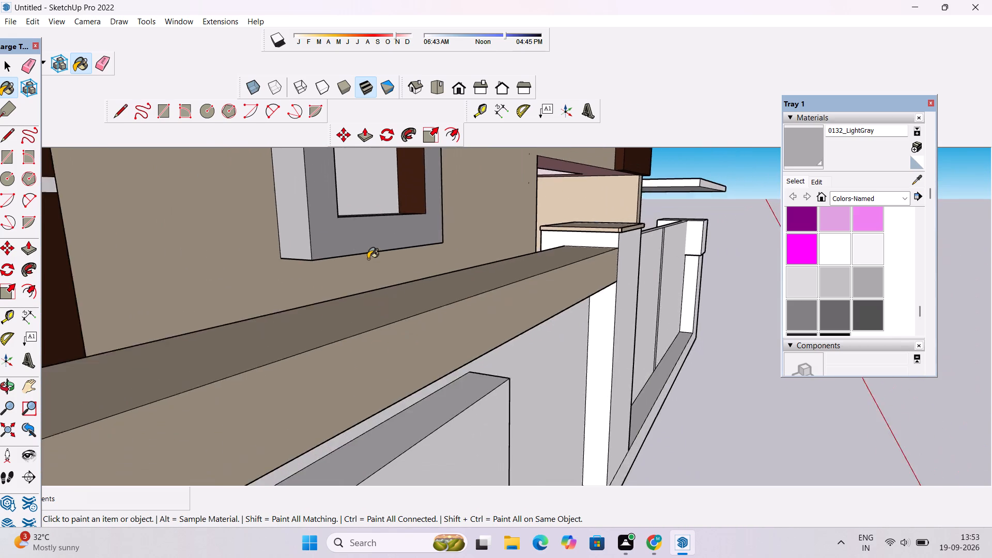
{"action": "scroll", "coordinate": [368, 259], "scroll_direction": "down", "scroll_amount": 15}
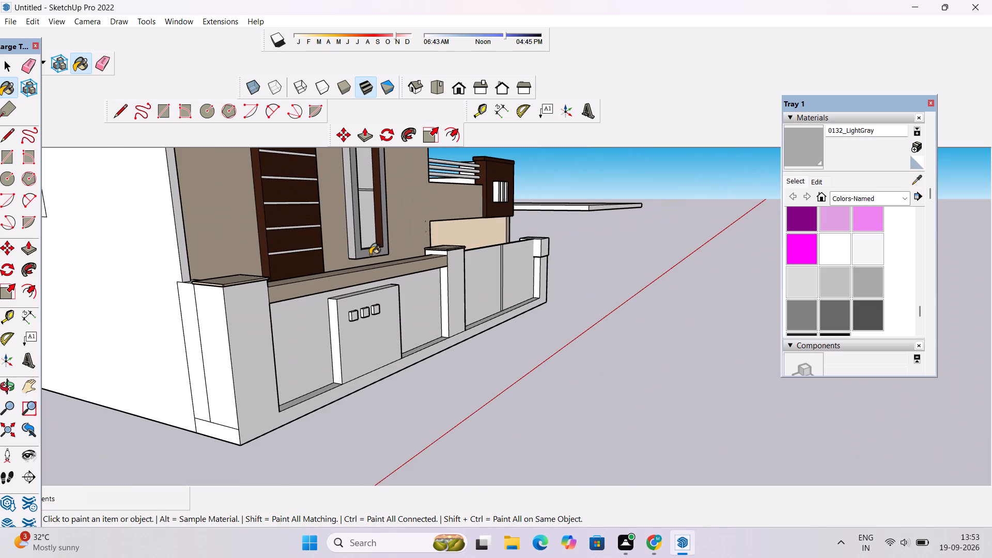
Examine the painted tall window frame and the surrounding front facade from several angles, above and below.
{"action": "key", "text": "o"}
{"action": "scroll", "coordinate": [367, 267], "scroll_direction": "down", "scroll_amount": 2}
{"action": "left_click_drag", "start_coordinate": [367, 266], "coordinate": [374, 382], "text": "shift"}
{"action": "left_click_drag", "start_coordinate": [413, 354], "coordinate": [346, 344]}
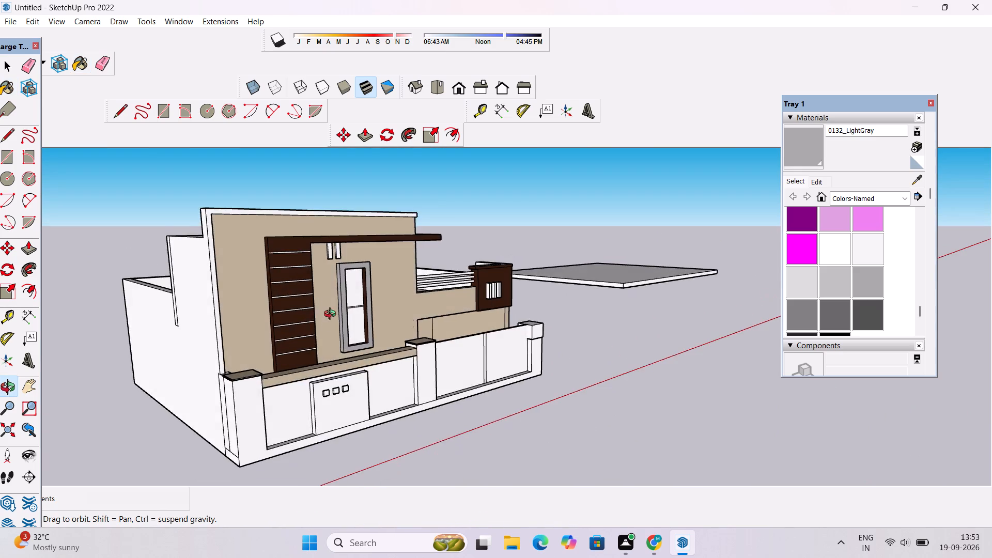
{"action": "scroll", "coordinate": [345, 267], "scroll_direction": "up", "scroll_amount": 8}
{"action": "left_click_drag", "start_coordinate": [354, 272], "coordinate": [408, 321], "text": "shift"}
{"action": "scroll", "coordinate": [408, 321], "scroll_direction": "up", "scroll_amount": 3}
{"action": "left_click_drag", "start_coordinate": [403, 322], "coordinate": [348, 283]}
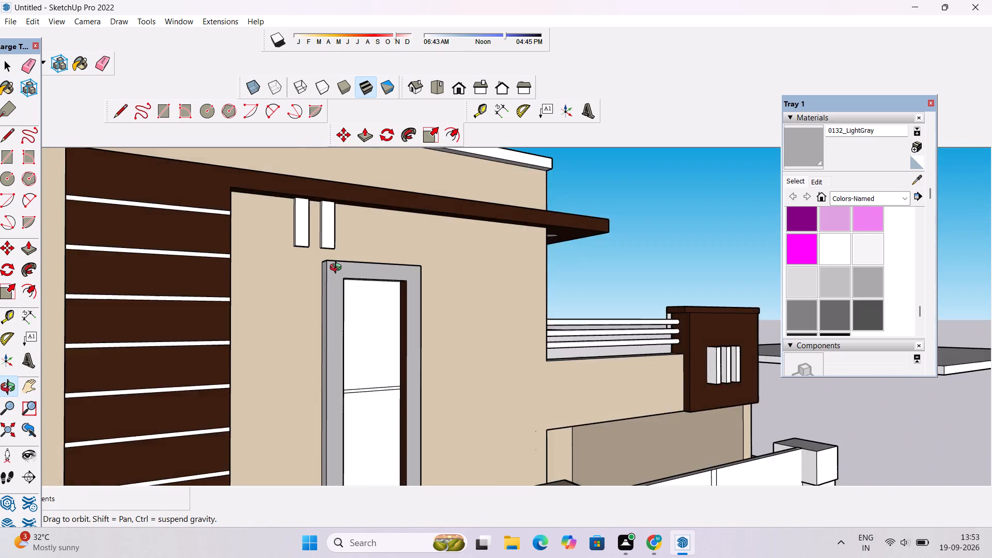
{"action": "scroll", "coordinate": [338, 269], "scroll_direction": "down", "scroll_amount": 4}
{"action": "left_click_drag", "start_coordinate": [356, 273], "coordinate": [456, 329], "text": "shift"}
{"action": "scroll", "coordinate": [453, 304], "scroll_direction": "up", "scroll_amount": 5}
{"action": "left_click_drag", "start_coordinate": [408, 293], "coordinate": [495, 300]}
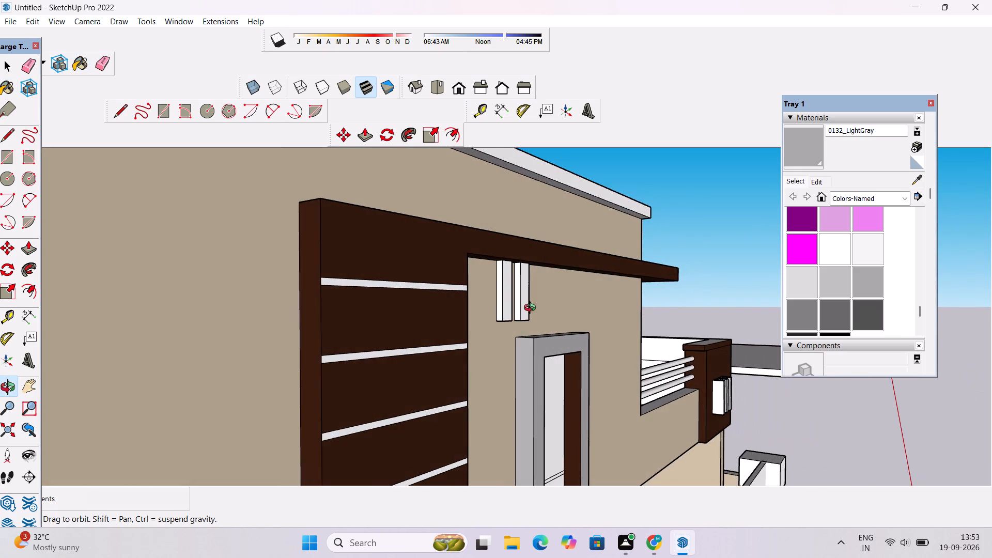
{"action": "left_click_drag", "start_coordinate": [532, 309], "coordinate": [451, 309]}
{"action": "left_click_drag", "start_coordinate": [496, 331], "coordinate": [382, 340]}
{"action": "scroll", "coordinate": [352, 332], "scroll_direction": "down", "scroll_amount": 4}
{"action": "left_click_drag", "start_coordinate": [360, 332], "coordinate": [451, 327], "text": "shift"}
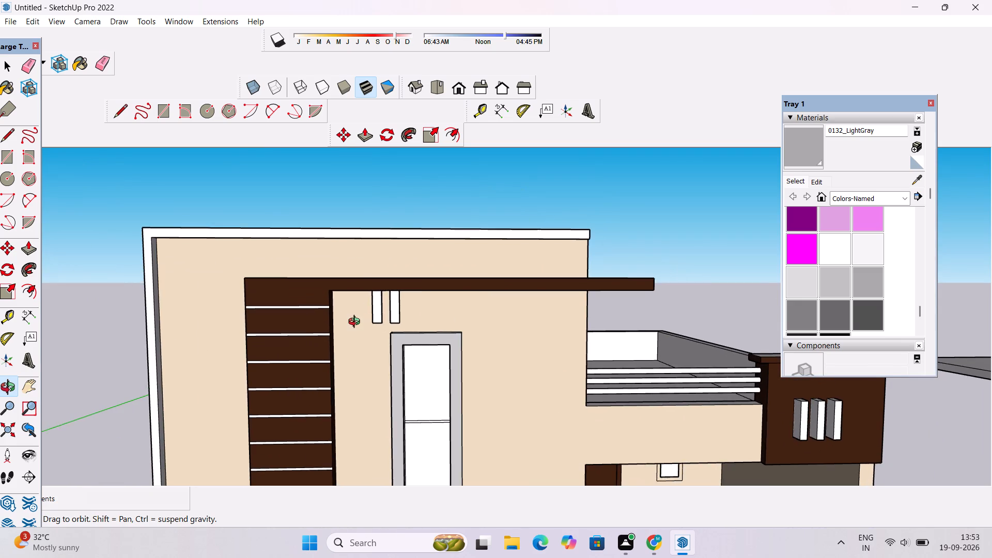
{"action": "left_click_drag", "start_coordinate": [345, 325], "coordinate": [406, 340]}
{"action": "scroll", "coordinate": [410, 339], "scroll_direction": "down", "scroll_amount": 3}
{"action": "left_click_drag", "start_coordinate": [386, 335], "coordinate": [446, 339], "text": "shift"}
{"action": "scroll", "coordinate": [447, 336], "scroll_direction": "up", "scroll_amount": 3}
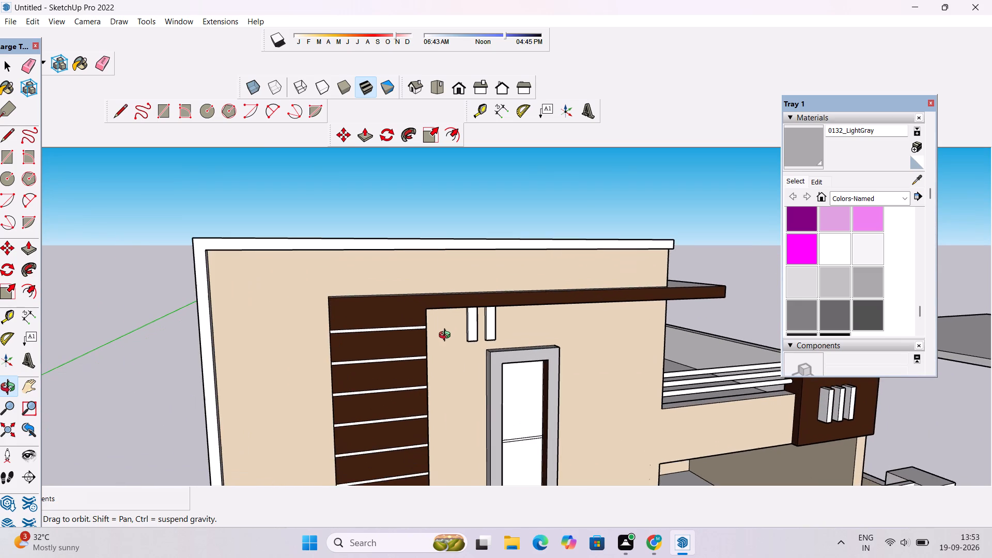
{"action": "left_click_drag", "start_coordinate": [435, 338], "coordinate": [450, 307], "text": "shift"}
{"action": "left_click_drag", "start_coordinate": [518, 328], "coordinate": [504, 309], "text": "shift"}
{"action": "scroll", "coordinate": [501, 305], "scroll_direction": "down", "scroll_amount": 4}
{"action": "left_click_drag", "start_coordinate": [511, 306], "coordinate": [495, 289], "text": "shift"}
{"action": "left_click_drag", "start_coordinate": [508, 328], "coordinate": [483, 336]}
{"action": "scroll", "coordinate": [495, 349], "scroll_direction": "up", "scroll_amount": 3}
{"action": "left_click_drag", "start_coordinate": [522, 359], "coordinate": [455, 327], "text": "shift"}
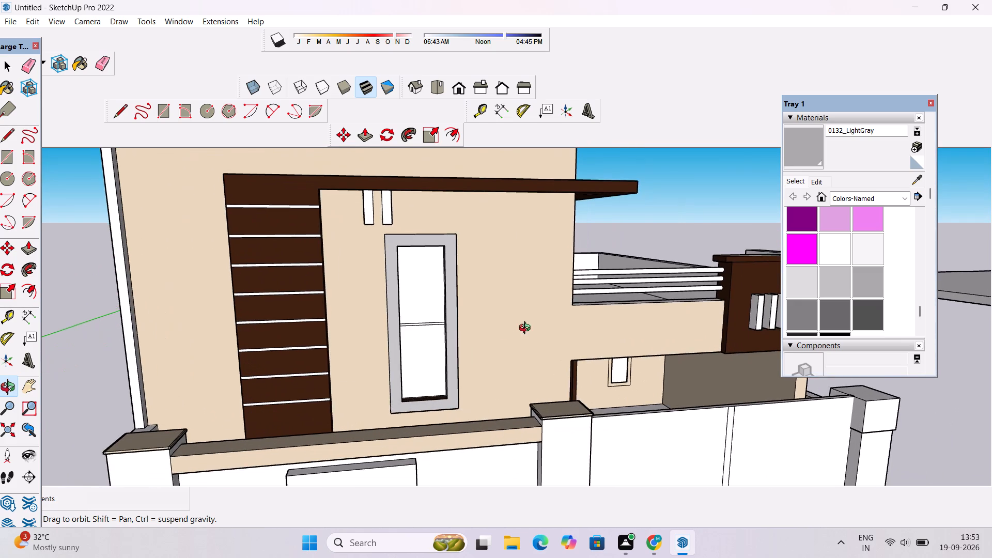
{"action": "left_click_drag", "start_coordinate": [527, 329], "coordinate": [510, 315]}
{"action": "scroll", "coordinate": [481, 309], "scroll_direction": "down", "scroll_amount": 4, "text": "shift"}
{"action": "scroll", "coordinate": [458, 361], "scroll_direction": "up", "scroll_amount": 8}
{"action": "left_click_drag", "start_coordinate": [457, 361], "coordinate": [508, 380]}
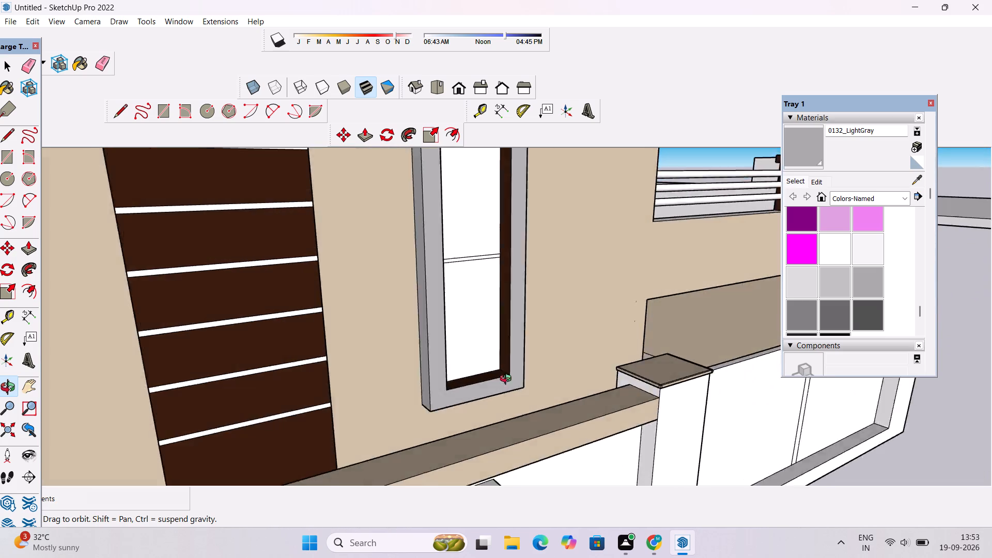
{"action": "left_click_drag", "start_coordinate": [508, 380], "coordinate": [420, 328]}
{"action": "left_click_drag", "start_coordinate": [418, 314], "coordinate": [453, 442], "text": "shift"}
{"action": "scroll", "coordinate": [455, 403], "scroll_direction": "down", "scroll_amount": 3, "text": "shift"}
{"action": "left_click_drag", "start_coordinate": [442, 389], "coordinate": [442, 318]}
{"action": "scroll", "coordinate": [438, 277], "scroll_direction": "up", "scroll_amount": 5}
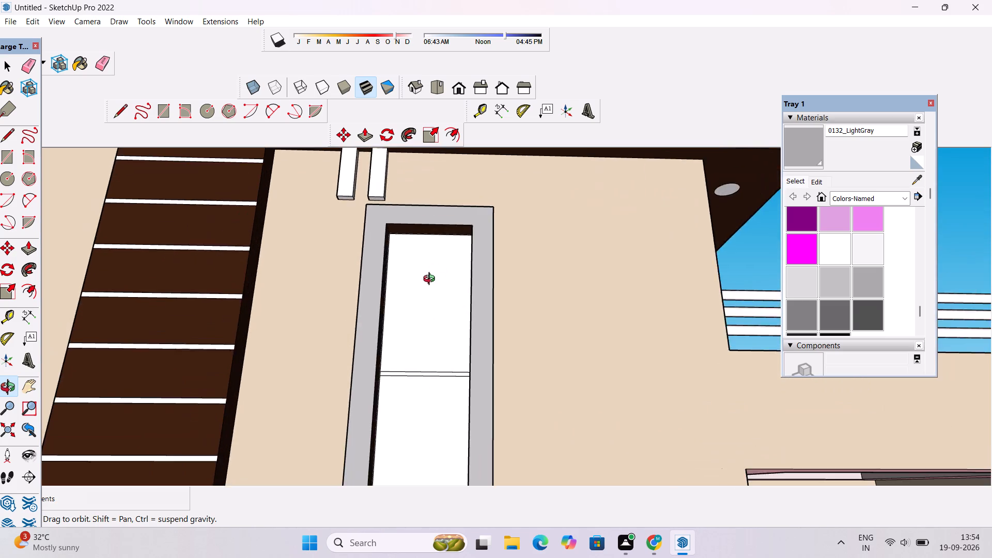
{"action": "left_click_drag", "start_coordinate": [432, 286], "coordinate": [498, 368]}
{"action": "scroll", "coordinate": [499, 366], "scroll_direction": "down", "scroll_amount": 5}
{"action": "left_click_drag", "start_coordinate": [516, 377], "coordinate": [483, 275], "text": "shift"}
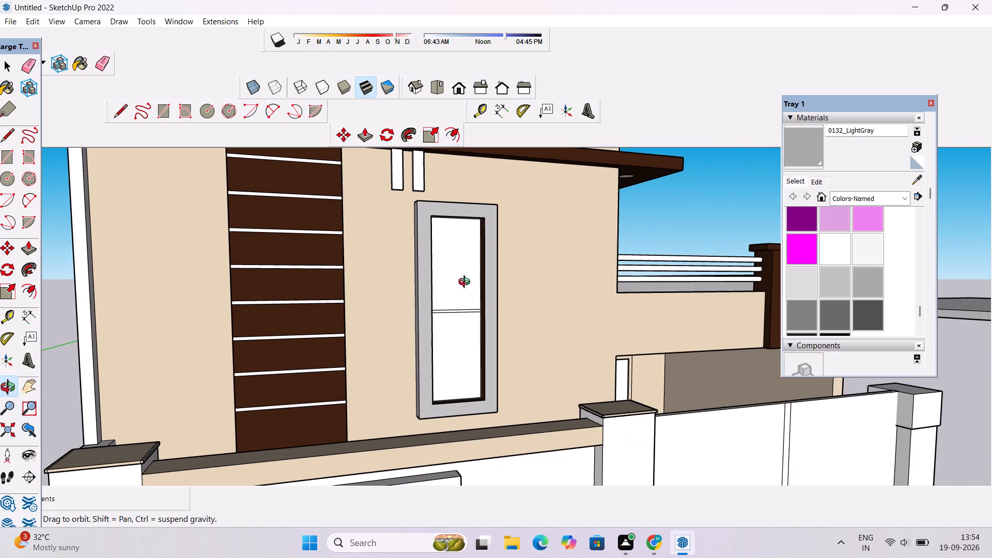
{"action": "left_click_drag", "start_coordinate": [477, 280], "coordinate": [493, 334]}
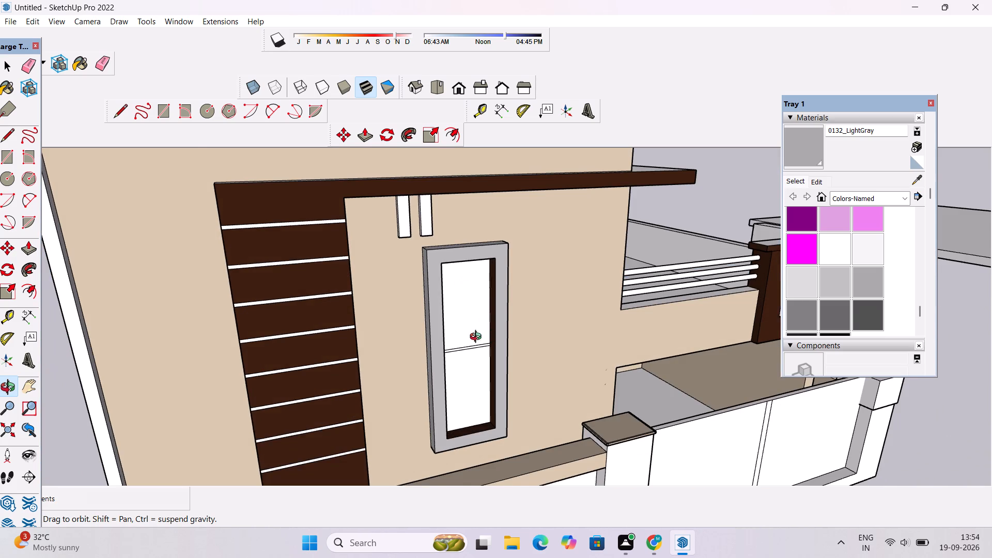
{"action": "left_click_drag", "start_coordinate": [478, 338], "coordinate": [473, 287], "text": "shift"}
{"action": "left_click_drag", "start_coordinate": [510, 354], "coordinate": [479, 330]}
{"action": "scroll", "coordinate": [459, 269], "scroll_direction": "up", "scroll_amount": 3}
{"action": "left_click_drag", "start_coordinate": [431, 296], "coordinate": [522, 297]}
{"action": "left_click_drag", "start_coordinate": [584, 298], "coordinate": [492, 312], "text": "shift"}
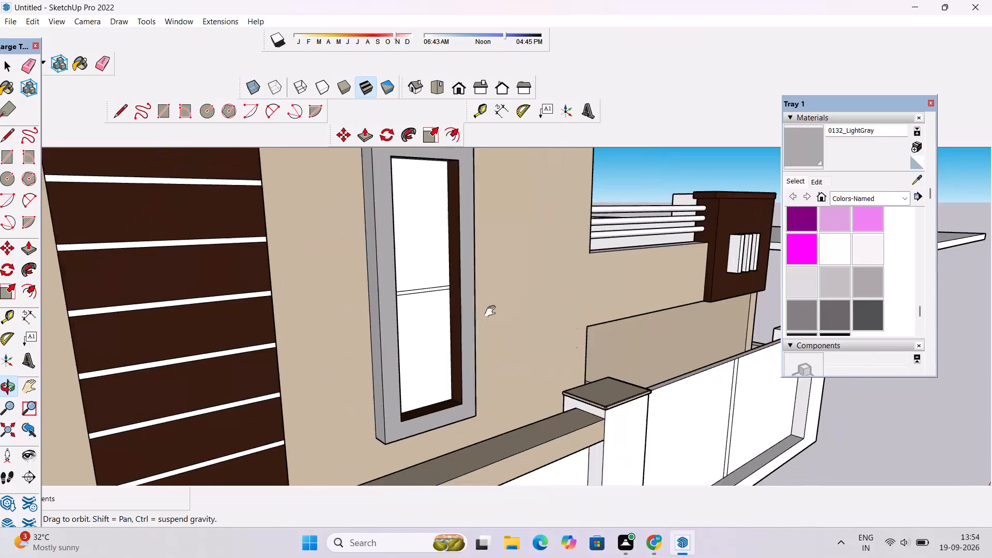
Examine the tall window's LightGray frame and its inner reveals from several angles, above and below.
{"action": "left_click_drag", "start_coordinate": [492, 312], "coordinate": [495, 312], "text": "shift"}
{"action": "scroll", "coordinate": [472, 311], "scroll_direction": "down", "scroll_amount": 5}
{"action": "left_click_drag", "start_coordinate": [492, 313], "coordinate": [421, 319]}
{"action": "scroll", "coordinate": [416, 299], "scroll_direction": "up", "scroll_amount": 4}
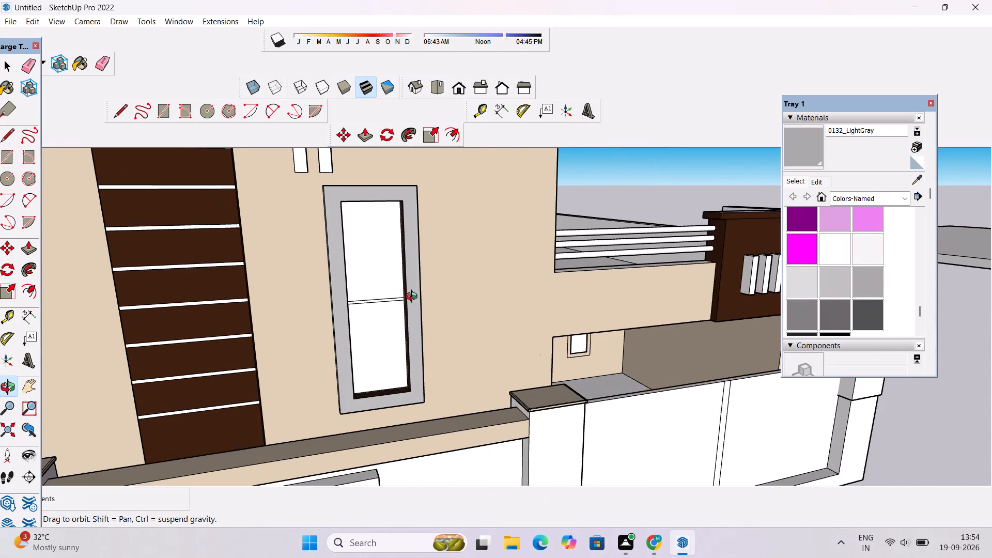
{"action": "left_click_drag", "start_coordinate": [399, 296], "coordinate": [431, 305], "text": "shift"}
{"action": "scroll", "coordinate": [430, 308], "scroll_direction": "down", "scroll_amount": 4}
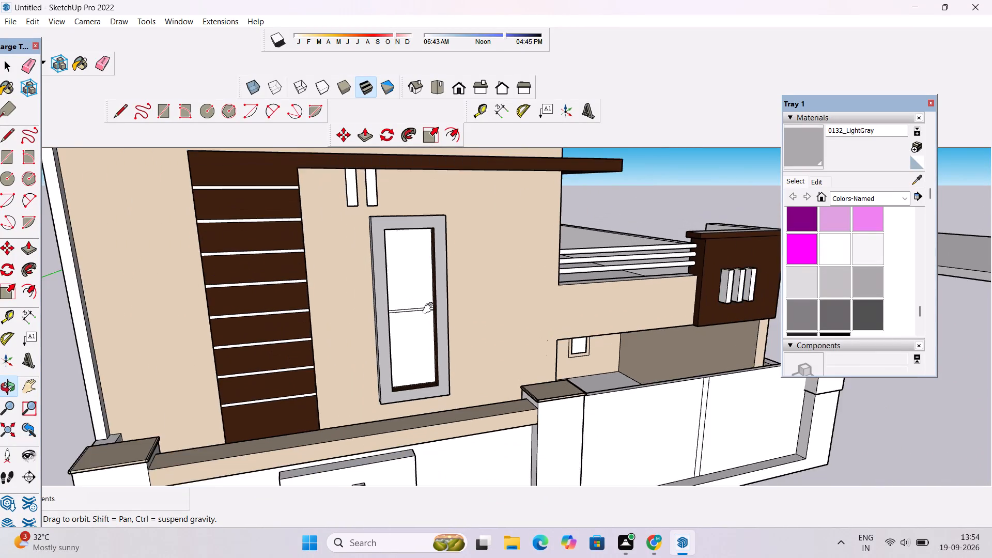
{"action": "left_click_drag", "start_coordinate": [424, 306], "coordinate": [487, 324], "text": "shift"}
{"action": "scroll", "coordinate": [491, 327], "scroll_direction": "up", "scroll_amount": 3}
{"action": "left_click_drag", "start_coordinate": [499, 329], "coordinate": [463, 332]}
{"action": "scroll", "coordinate": [425, 320], "scroll_direction": "up", "scroll_amount": 3}
{"action": "left_click_drag", "start_coordinate": [422, 319], "coordinate": [441, 320]}
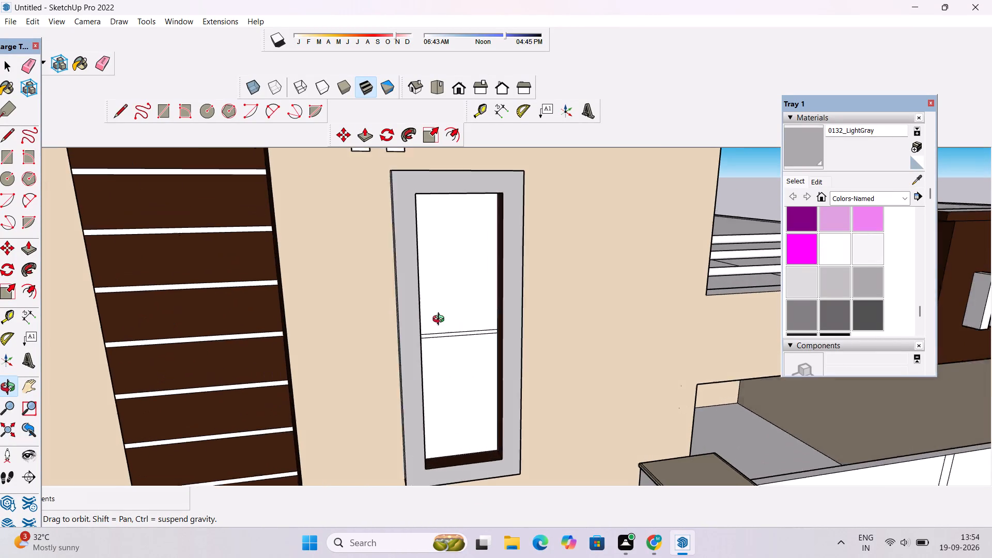
{"action": "left_click_drag", "start_coordinate": [441, 320], "coordinate": [552, 321]}
{"action": "left_click_drag", "start_coordinate": [563, 326], "coordinate": [512, 336], "text": "shift"}
{"action": "scroll", "coordinate": [514, 277], "scroll_direction": "up", "scroll_amount": 4}
{"action": "left_click_drag", "start_coordinate": [569, 341], "coordinate": [555, 288]}
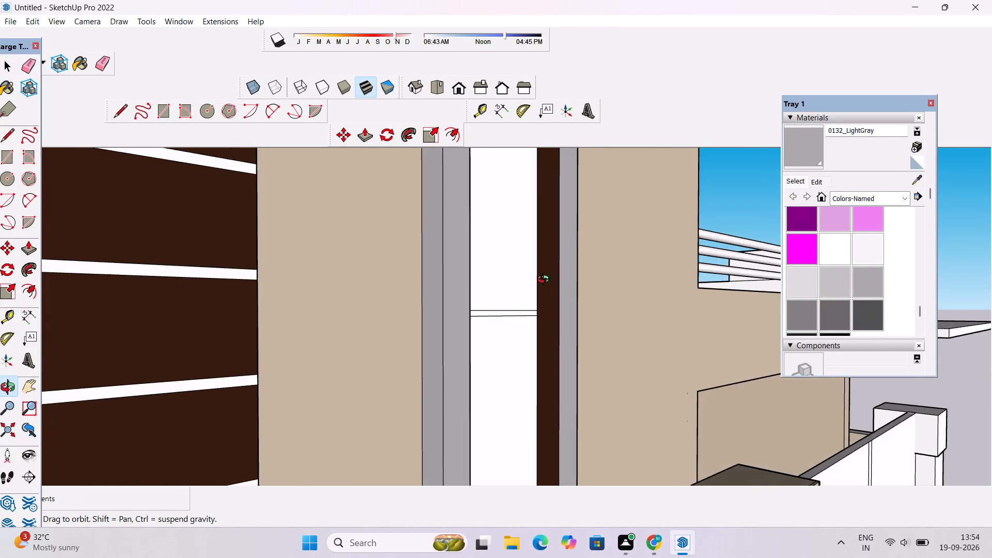
{"action": "scroll", "coordinate": [535, 276], "scroll_direction": "down", "scroll_amount": 5}
{"action": "left_click_drag", "start_coordinate": [536, 256], "coordinate": [510, 400], "text": "shift"}
{"action": "scroll", "coordinate": [497, 369], "scroll_direction": "up", "scroll_amount": 4}
{"action": "left_click_drag", "start_coordinate": [525, 360], "coordinate": [507, 345]}
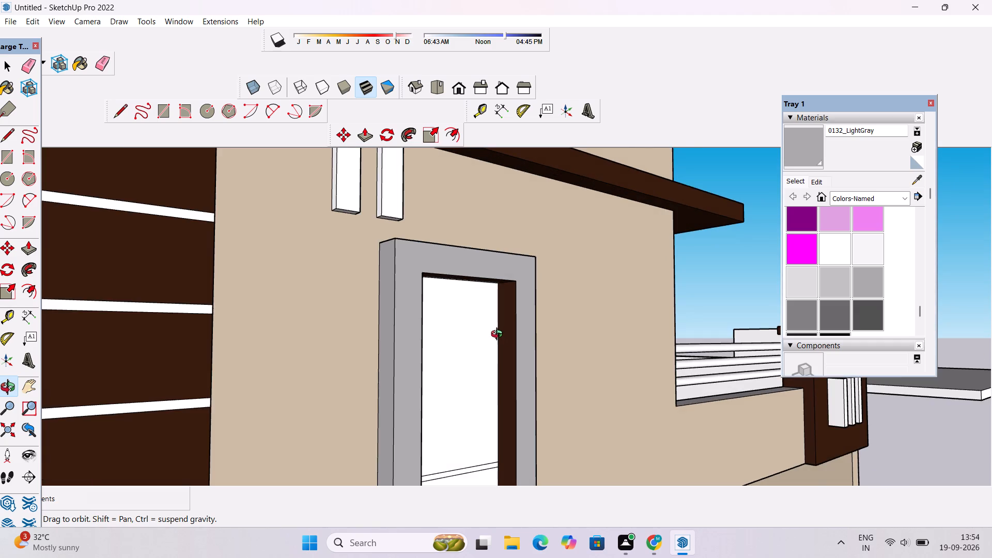
{"action": "scroll", "coordinate": [499, 335], "scroll_direction": "up", "scroll_amount": 3}
{"action": "left_click_drag", "start_coordinate": [520, 333], "coordinate": [486, 347]}
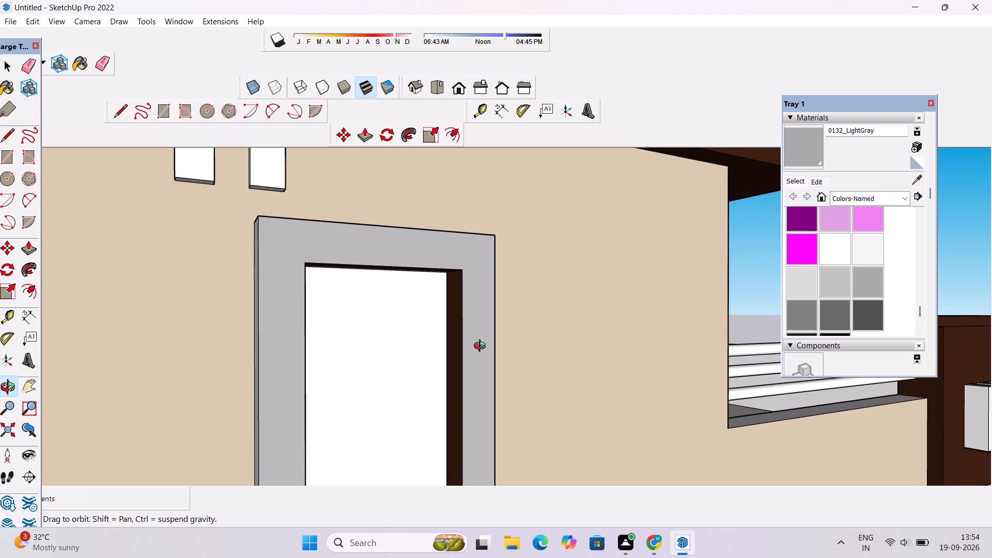
{"action": "scroll", "coordinate": [482, 347], "scroll_direction": "down", "scroll_amount": 3}
{"action": "left_click_drag", "start_coordinate": [425, 301], "coordinate": [417, 346]}
{"action": "left_click_drag", "start_coordinate": [420, 345], "coordinate": [444, 291], "text": "shift"}
{"action": "scroll", "coordinate": [453, 278], "scroll_direction": "down", "scroll_amount": 1}
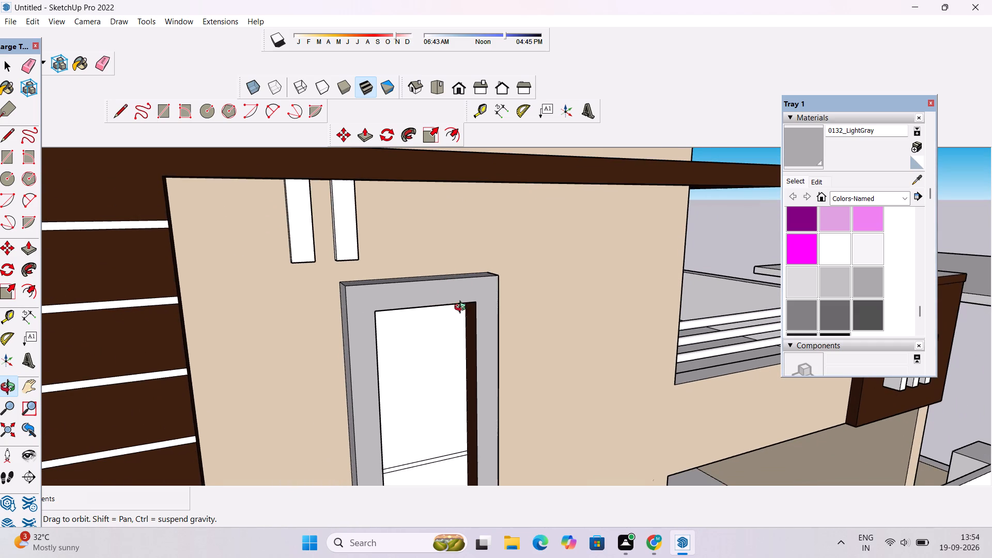
{"action": "left_click_drag", "start_coordinate": [466, 342], "coordinate": [471, 321], "text": "shift"}
{"action": "scroll", "coordinate": [466, 347], "scroll_direction": "up", "scroll_amount": 2}
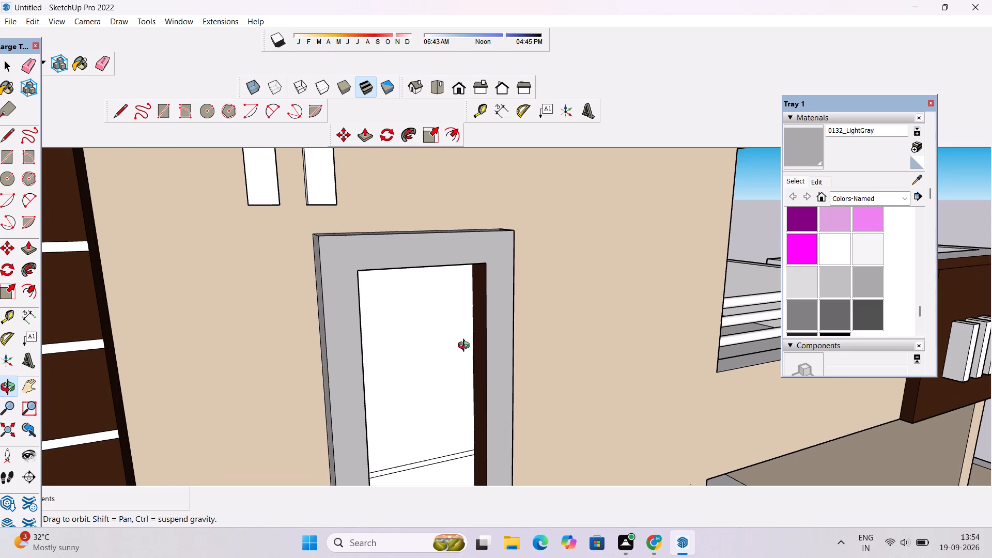
{"action": "left_click_drag", "start_coordinate": [466, 359], "coordinate": [466, 336]}
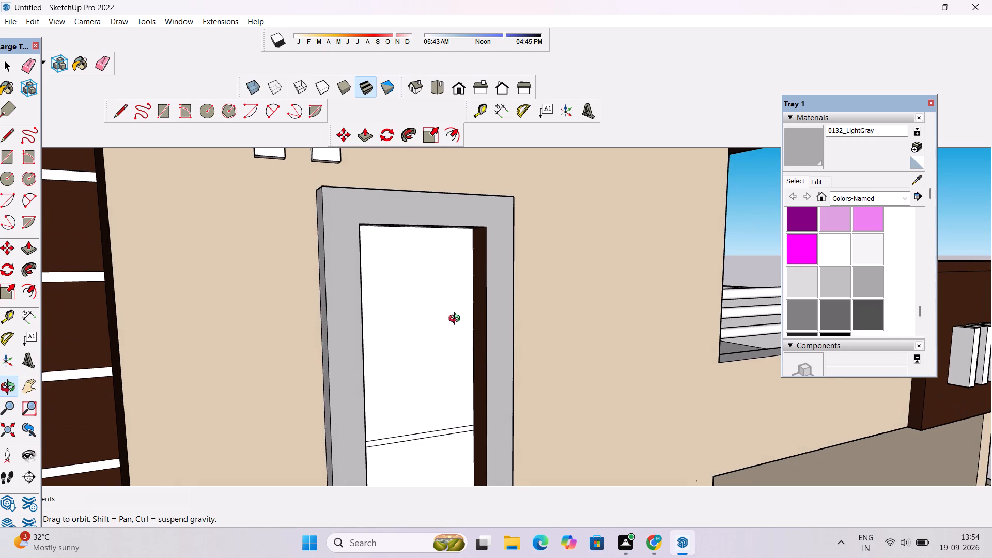
{"action": "scroll", "coordinate": [451, 307], "scroll_direction": "down", "scroll_amount": 5}
{"action": "left_click_drag", "start_coordinate": [532, 249], "coordinate": [517, 274]}
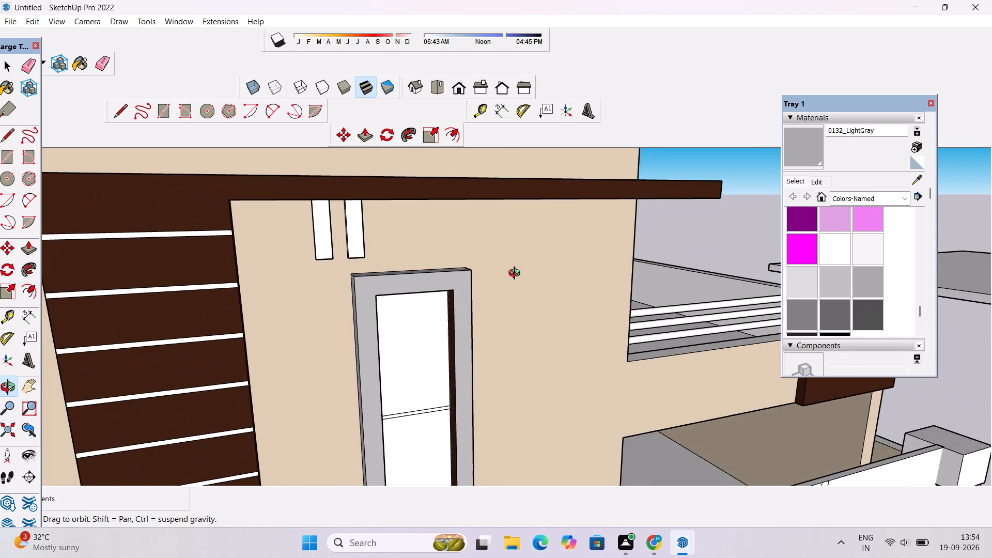
{"action": "scroll", "coordinate": [517, 274], "scroll_direction": "down", "scroll_amount": 6}
{"action": "left_click_drag", "start_coordinate": [499, 357], "coordinate": [425, 296]}
{"action": "scroll", "coordinate": [400, 241], "scroll_direction": "up", "scroll_amount": 2}
{"action": "scroll", "coordinate": [356, 216], "scroll_direction": "up", "scroll_amount": 9}
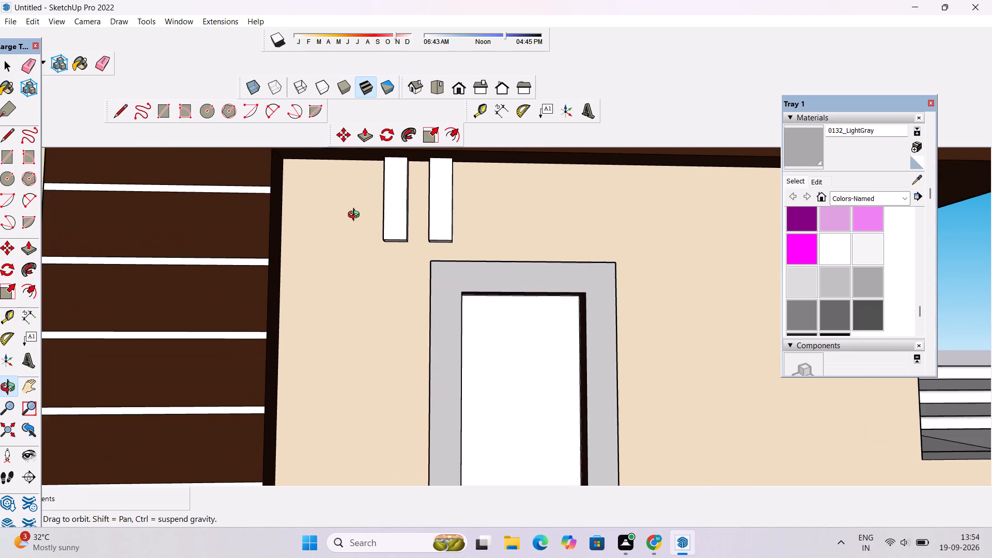
Examine the two white vertical strips above the tall window and the surrounding front wall from both sides.
{"action": "left_click_drag", "start_coordinate": [352, 218], "coordinate": [399, 223]}
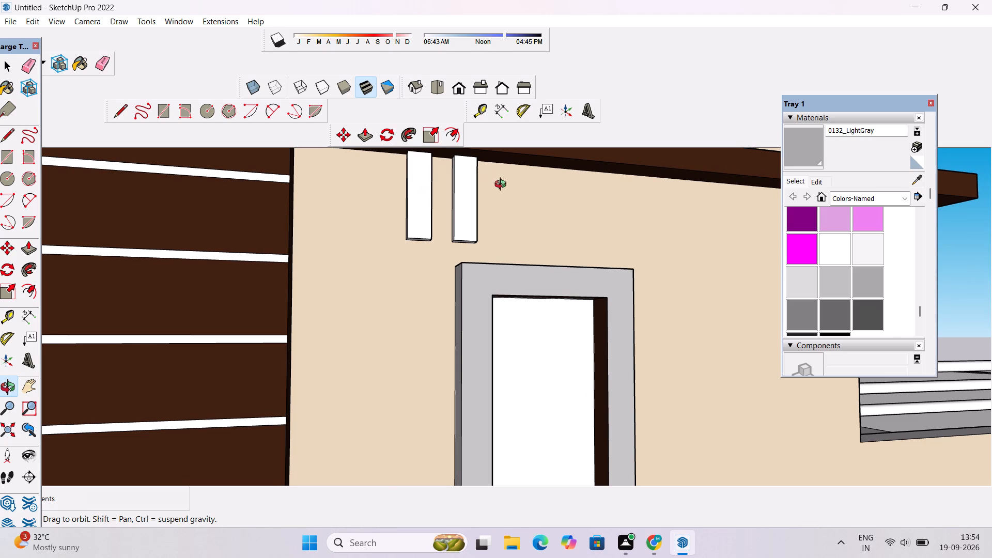
{"action": "left_click_drag", "start_coordinate": [503, 185], "coordinate": [466, 192]}
{"action": "left_click_drag", "start_coordinate": [442, 198], "coordinate": [487, 199]}
{"action": "scroll", "coordinate": [471, 203], "scroll_direction": "up", "scroll_amount": 3}
{"action": "left_click_drag", "start_coordinate": [443, 207], "coordinate": [535, 220], "text": "shift"}
{"action": "scroll", "coordinate": [551, 197], "scroll_direction": "down", "scroll_amount": 7}
{"action": "left_click_drag", "start_coordinate": [575, 231], "coordinate": [469, 222]}
{"action": "scroll", "coordinate": [460, 218], "scroll_direction": "up", "scroll_amount": 3}
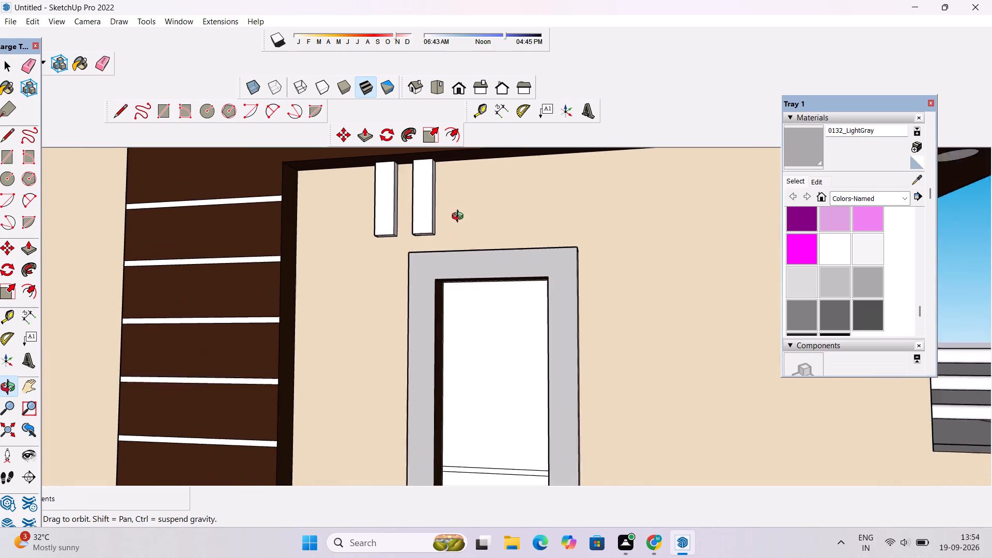
{"action": "scroll", "coordinate": [460, 218], "scroll_direction": "up", "scroll_amount": 1}
{"action": "left_click_drag", "start_coordinate": [508, 203], "coordinate": [459, 216]}
{"action": "left_click_drag", "start_coordinate": [399, 220], "coordinate": [432, 225], "text": "shift"}
{"action": "scroll", "coordinate": [432, 225], "scroll_direction": "down", "scroll_amount": 5}
{"action": "left_click_drag", "start_coordinate": [401, 225], "coordinate": [415, 226]}
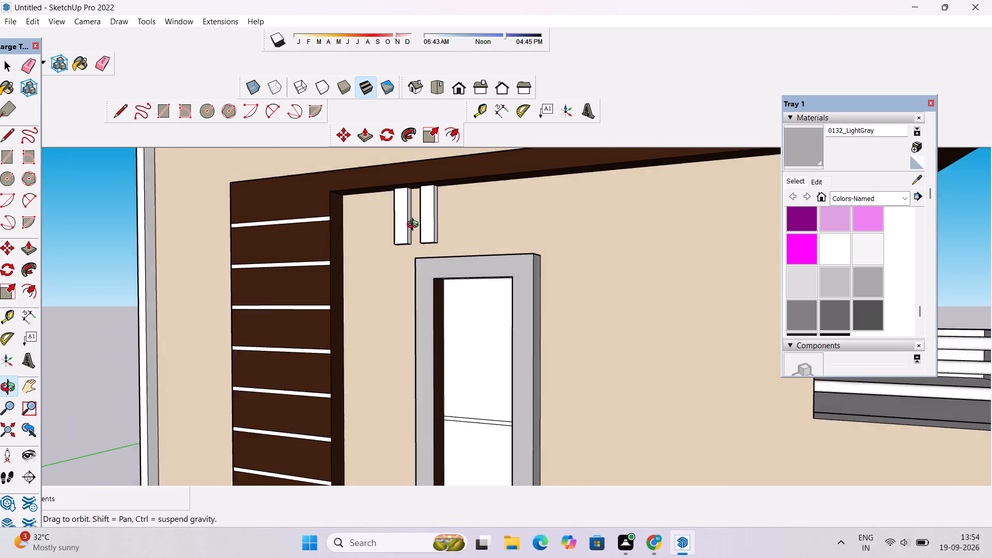
{"action": "left_click_drag", "start_coordinate": [415, 226], "coordinate": [565, 238]}
{"action": "scroll", "coordinate": [557, 238], "scroll_direction": "down", "scroll_amount": 3}
{"action": "left_click_drag", "start_coordinate": [568, 243], "coordinate": [530, 244]}
{"action": "scroll", "coordinate": [521, 240], "scroll_direction": "down", "scroll_amount": 4}
{"action": "left_click_drag", "start_coordinate": [532, 221], "coordinate": [532, 238], "text": "shift"}
{"action": "left_click_drag", "start_coordinate": [594, 248], "coordinate": [544, 243]}
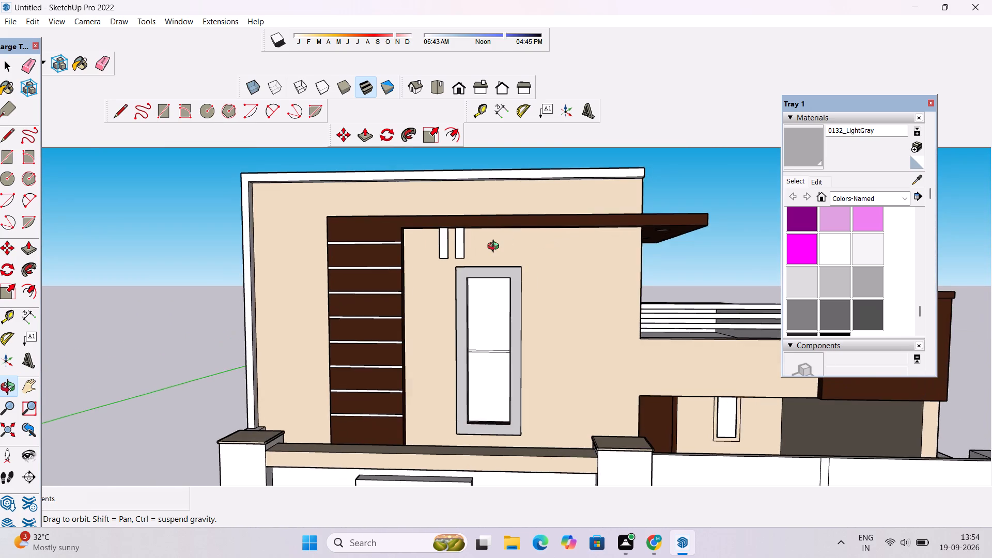
{"action": "scroll", "coordinate": [495, 247], "scroll_direction": "up", "scroll_amount": 2}
Erase the leftover edges of the narrow vertical strip on the white side wall beside the front facade.
{"action": "left_click_drag", "start_coordinate": [500, 243], "coordinate": [623, 239]}
{"action": "left_click_drag", "start_coordinate": [526, 236], "coordinate": [611, 242]}
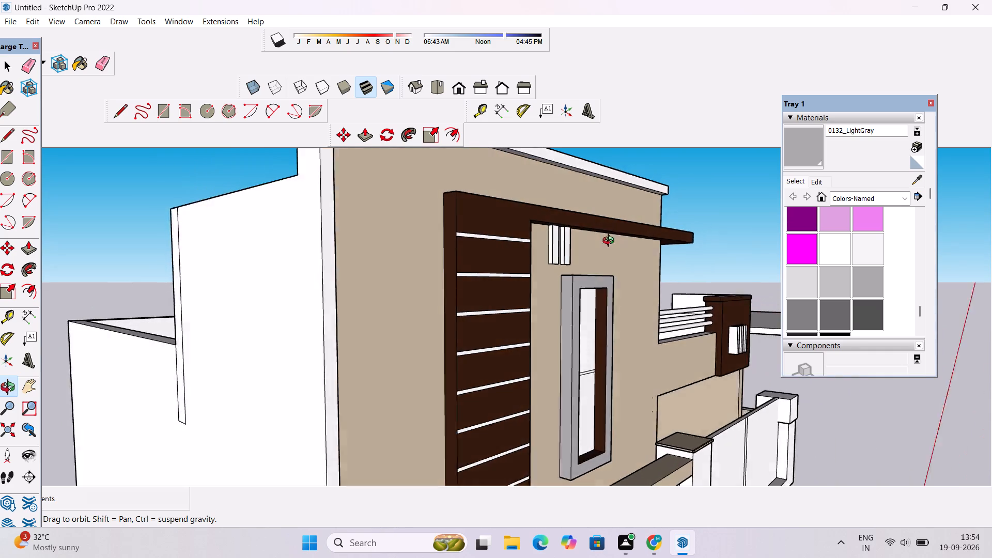
{"action": "left_click_drag", "start_coordinate": [611, 242], "coordinate": [646, 242]}
{"action": "scroll", "coordinate": [466, 251], "scroll_direction": "down", "scroll_amount": 3}
{"action": "left_click_drag", "start_coordinate": [379, 284], "coordinate": [427, 286], "text": "shift"}
{"action": "key", "text": "e"}
{"action": "left_click_drag", "start_coordinate": [316, 254], "coordinate": [300, 329]}
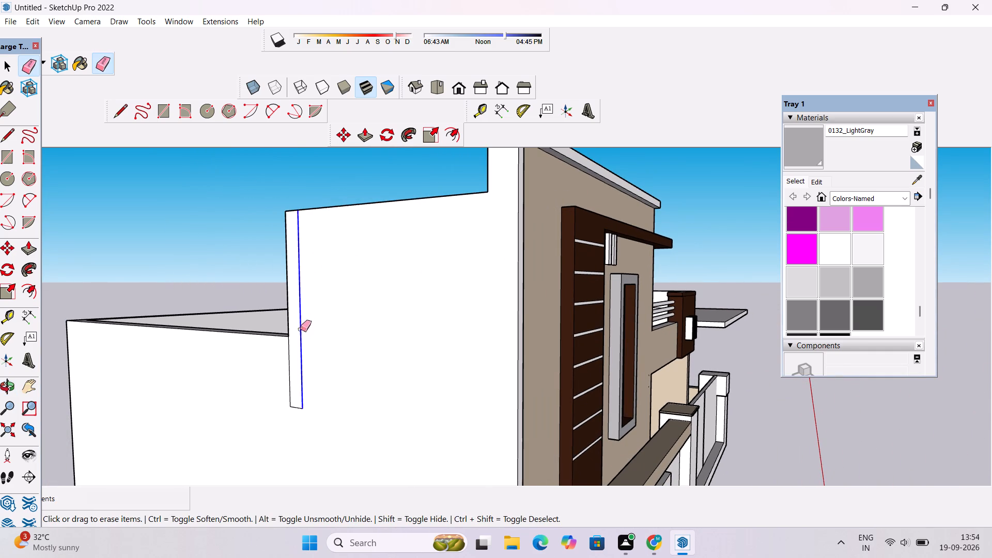
{"action": "left_click_drag", "start_coordinate": [300, 329], "coordinate": [288, 353]}
{"action": "left_click_drag", "start_coordinate": [296, 361], "coordinate": [299, 397]}
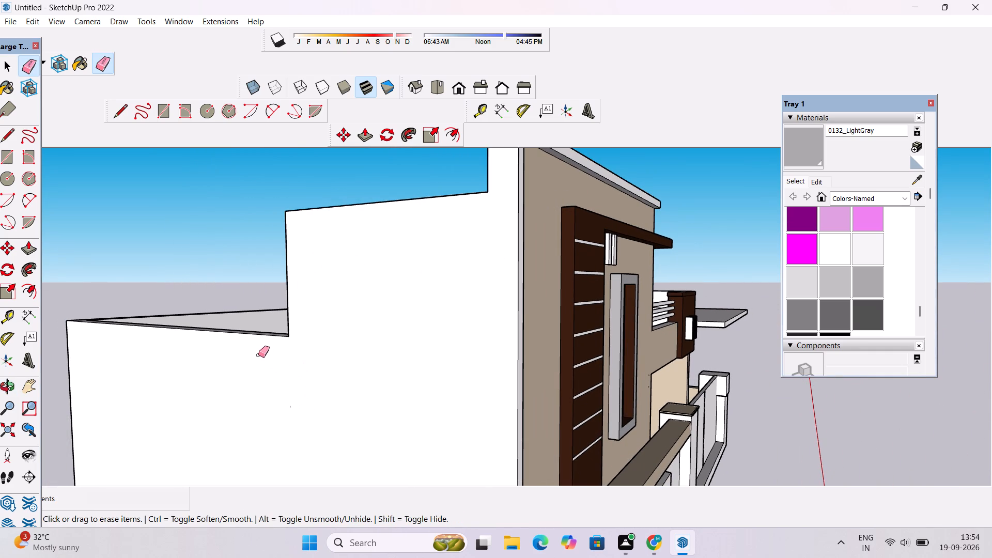
Examine the whole front elevation, including the roof border, window, balcony and compound wall, from several heights and angles.
{"action": "key", "text": "o"}
{"action": "scroll", "coordinate": [458, 315], "scroll_direction": "down", "scroll_amount": 3}
{"action": "left_click_drag", "start_coordinate": [608, 296], "coordinate": [487, 265]}
{"action": "scroll", "coordinate": [464, 272], "scroll_direction": "down", "scroll_amount": 5}
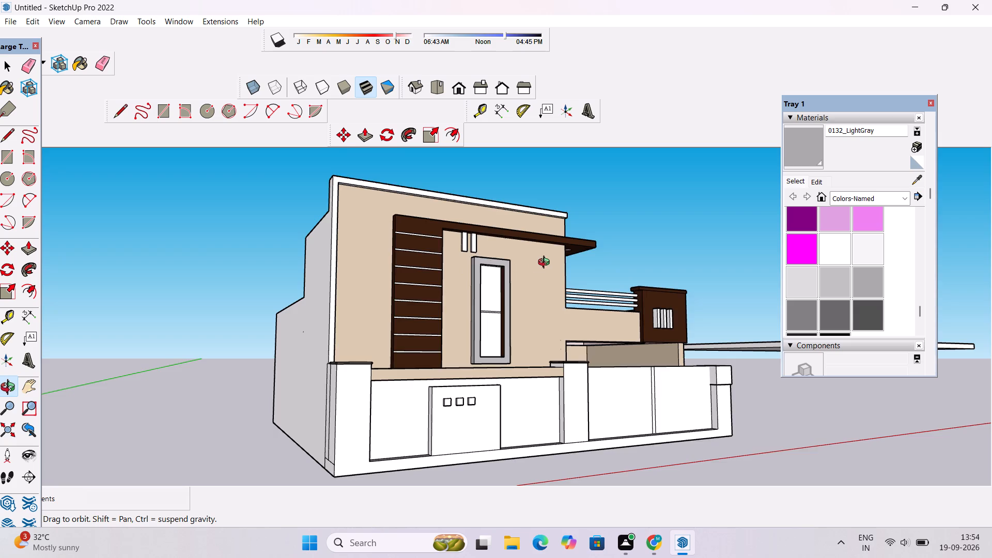
{"action": "left_click_drag", "start_coordinate": [546, 263], "coordinate": [479, 308]}
{"action": "left_click_drag", "start_coordinate": [440, 287], "coordinate": [445, 274], "text": "shift"}
{"action": "left_click", "coordinate": [451, 272]}
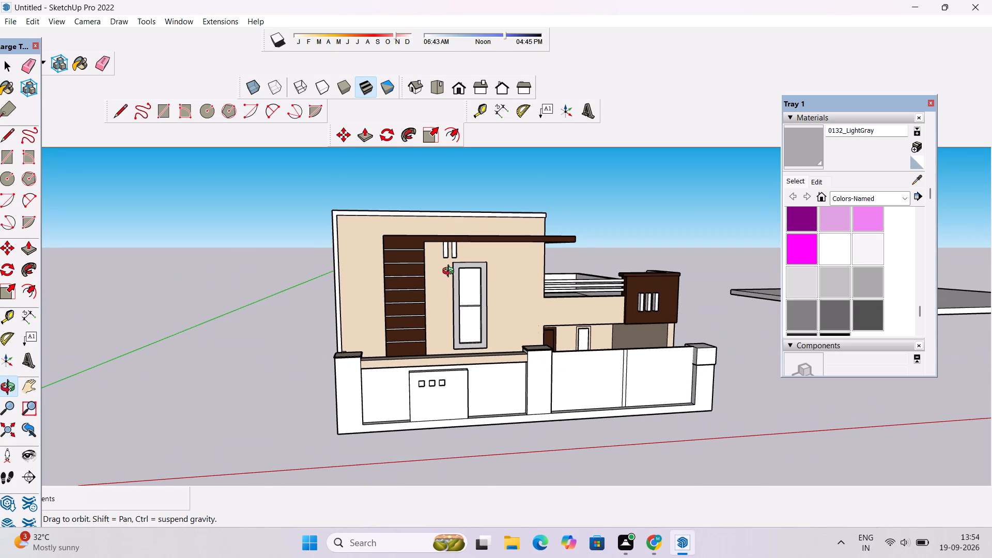
{"action": "left_click", "coordinate": [494, 252]}
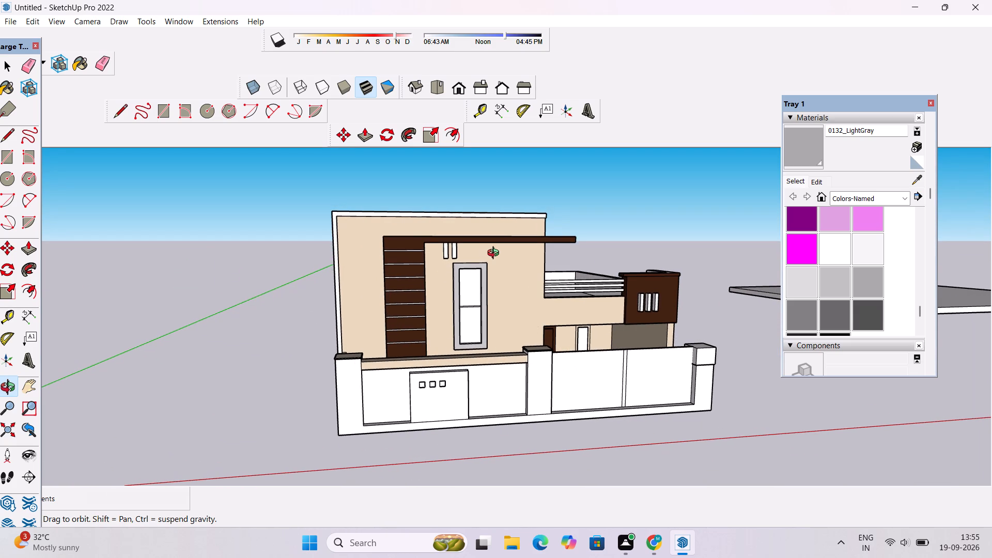
{"action": "left_click_drag", "start_coordinate": [505, 255], "coordinate": [502, 268]}
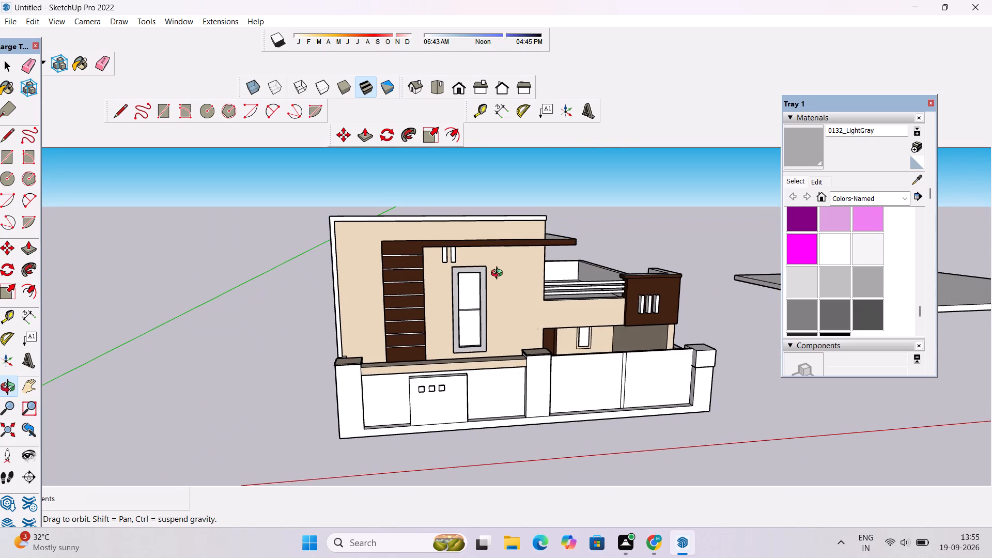
{"action": "scroll", "coordinate": [529, 268], "scroll_direction": "up", "scroll_amount": 2}
{"action": "left_click_drag", "start_coordinate": [575, 280], "coordinate": [545, 243]}
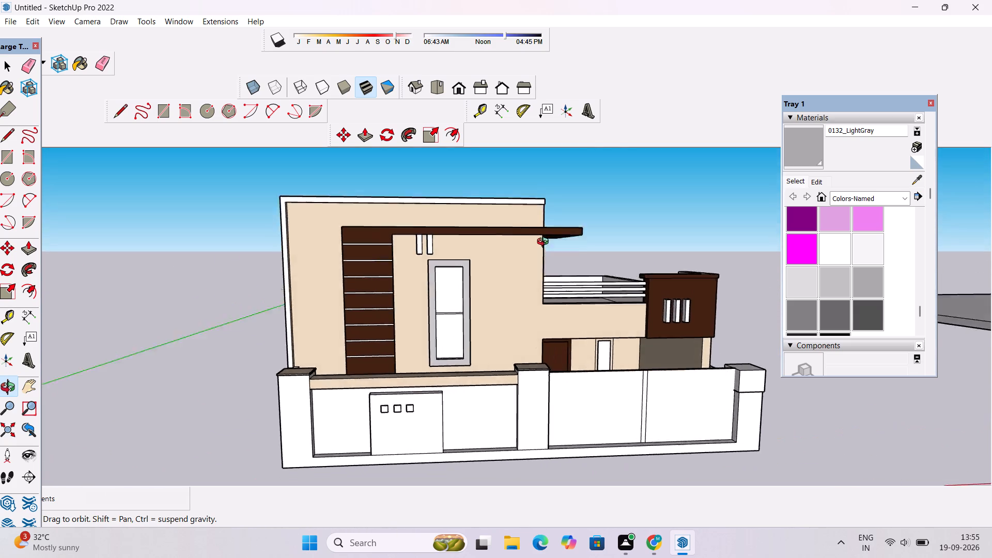
{"action": "left_click_drag", "start_coordinate": [545, 243], "coordinate": [541, 234]}
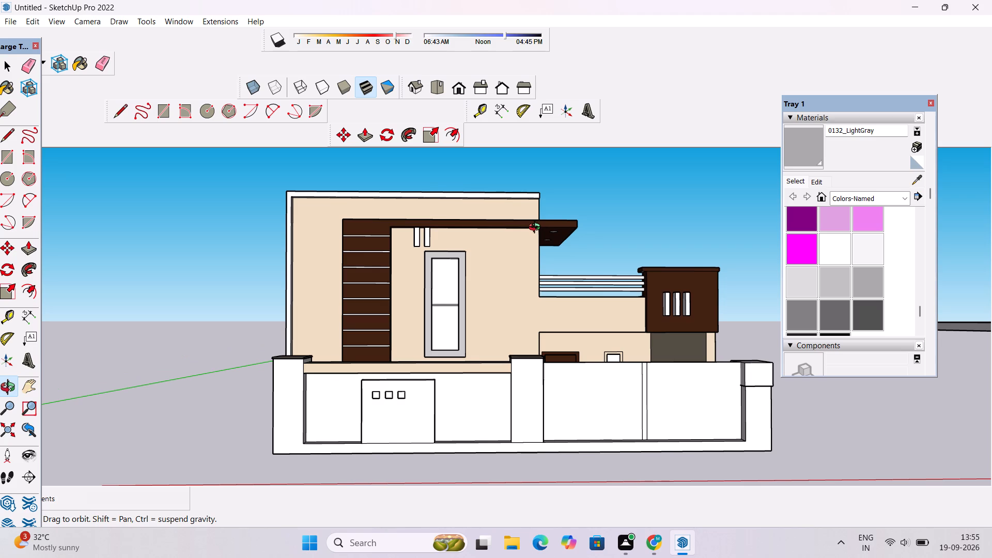
{"action": "left_click_drag", "start_coordinate": [520, 216], "coordinate": [521, 232], "text": "shift"}
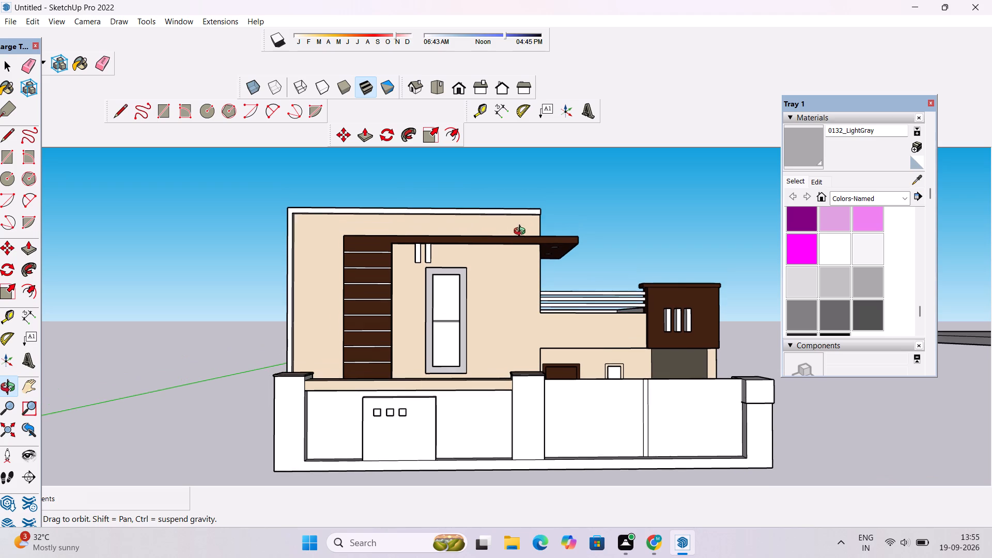
{"action": "scroll", "coordinate": [535, 222], "scroll_direction": "up", "scroll_amount": 1}
{"action": "left_click_drag", "start_coordinate": [537, 220], "coordinate": [534, 248]}
{"action": "scroll", "coordinate": [533, 249], "scroll_direction": "up", "scroll_amount": 3}
{"action": "left_click_drag", "start_coordinate": [408, 248], "coordinate": [555, 235]}
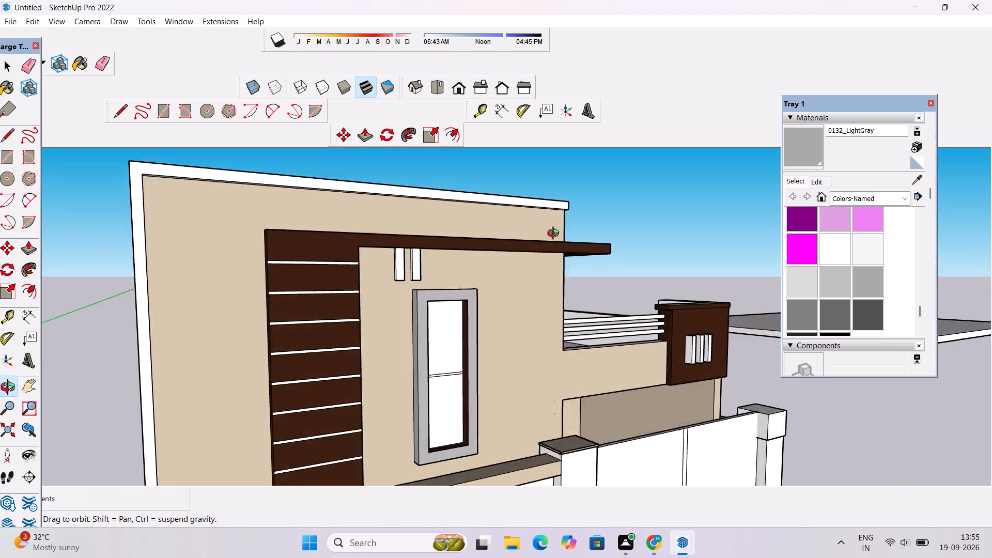
{"action": "left_click_drag", "start_coordinate": [555, 235], "coordinate": [555, 242]}
{"action": "scroll", "coordinate": [555, 242], "scroll_direction": "down", "scroll_amount": 4}
Paint the front face of the white border around the upper front wall with 0134_DimGray.
{"action": "left_click_drag", "start_coordinate": [605, 234], "coordinate": [519, 255]}
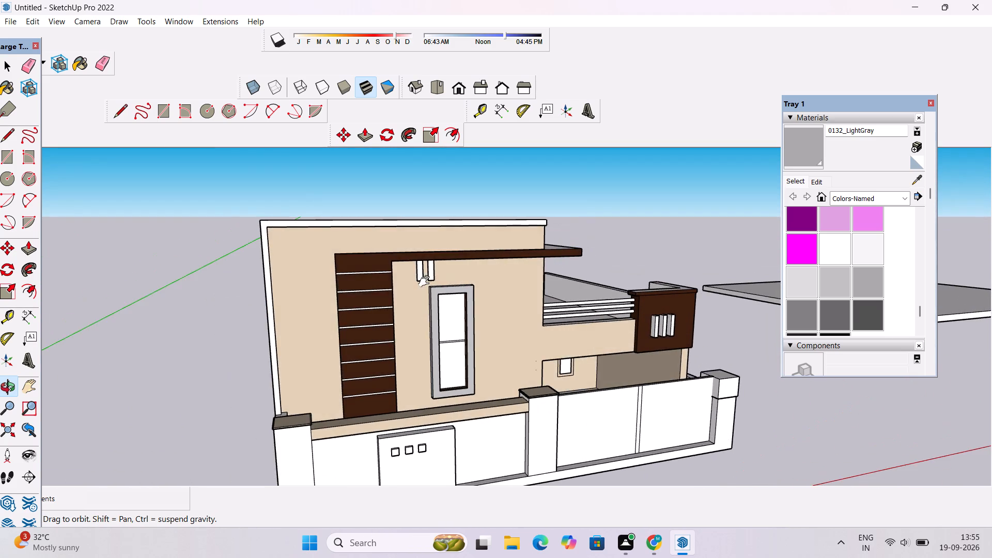
{"action": "left_click_drag", "start_coordinate": [426, 282], "coordinate": [456, 251], "text": "shift"}
{"action": "left_click", "coordinate": [835, 321]}
{"action": "scroll", "coordinate": [515, 194], "scroll_direction": "up", "scroll_amount": 8}
{"action": "left_click", "coordinate": [515, 194]}
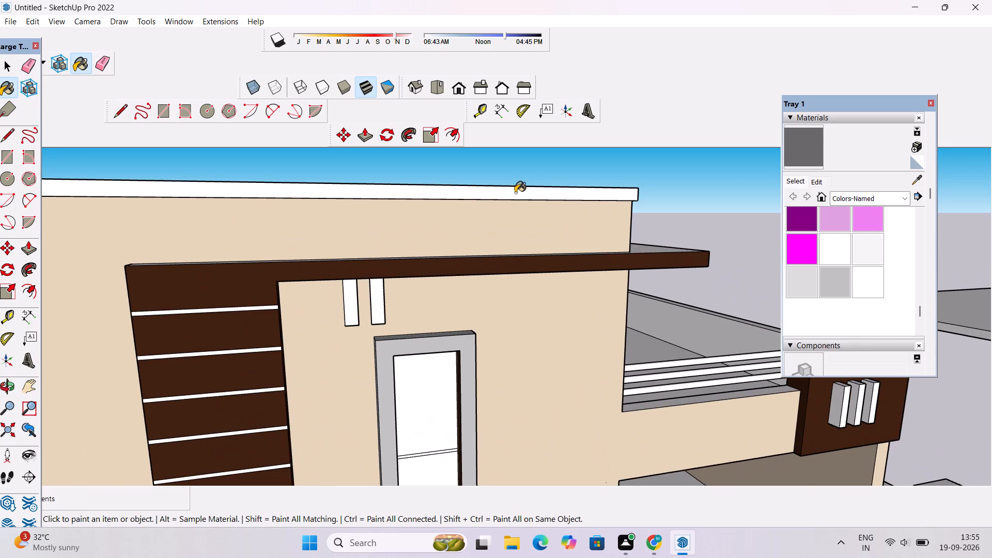
Paint the end face of the upper wall border on the balcony side with 0134_DimGray.
{"action": "key", "text": "o"}
{"action": "scroll", "coordinate": [603, 202], "scroll_direction": "down", "scroll_amount": 5}
{"action": "left_click_drag", "start_coordinate": [612, 235], "coordinate": [309, 245]}
{"action": "scroll", "coordinate": [411, 207], "scroll_direction": "down", "scroll_amount": 5}
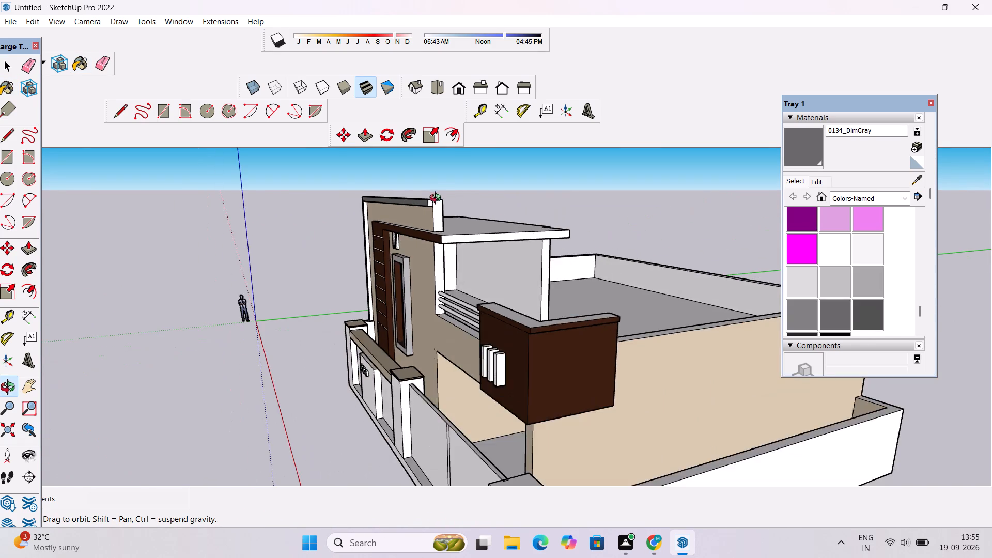
{"action": "scroll", "coordinate": [440, 197], "scroll_direction": "up", "scroll_amount": 5}
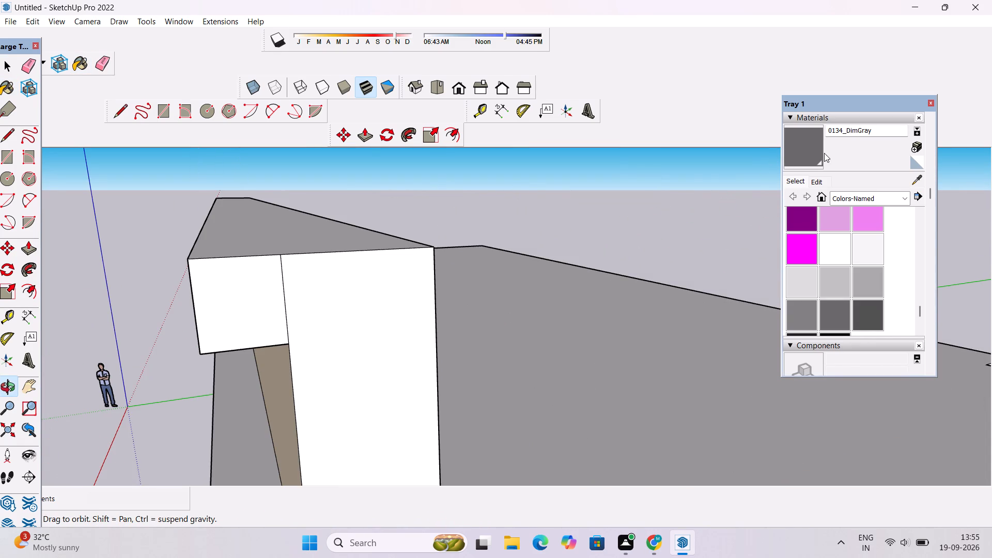
{"action": "left_click", "coordinate": [808, 145]}
{"action": "scroll", "coordinate": [200, 279], "scroll_direction": "up", "scroll_amount": 3}
{"action": "left_click", "coordinate": [219, 271]}
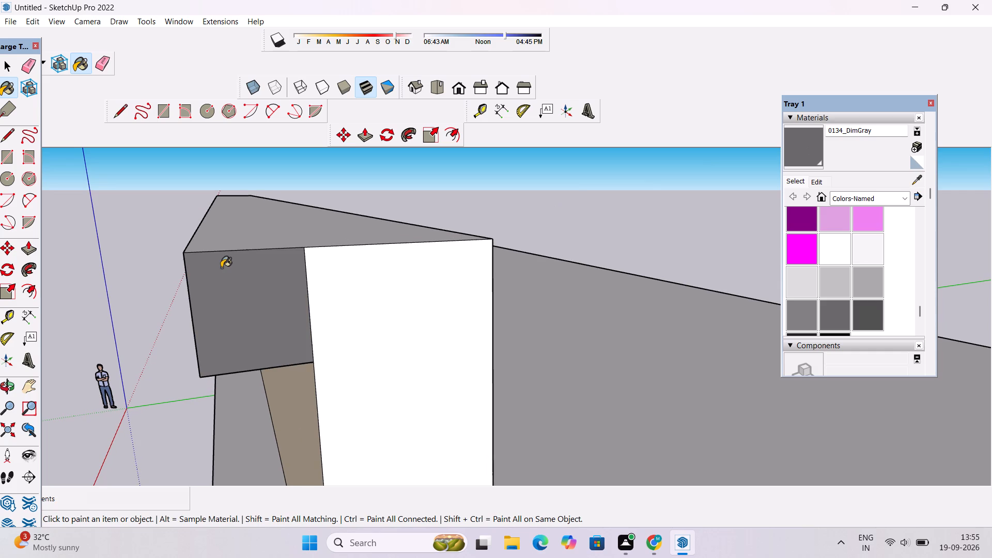
Paint the underside and the inner vertical side face of the upper wall border with 0134_DimGray.
{"action": "key", "text": "o"}
{"action": "scroll", "coordinate": [246, 268], "scroll_direction": "down", "scroll_amount": 12}
{"action": "left_click_drag", "start_coordinate": [176, 282], "coordinate": [317, 267]}
{"action": "scroll", "coordinate": [367, 237], "scroll_direction": "down", "scroll_amount": 2}
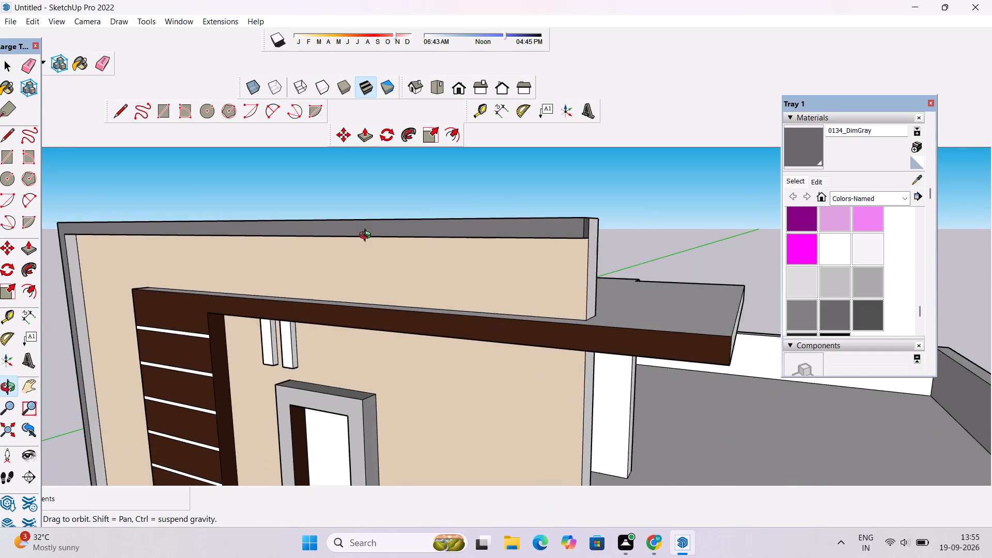
{"action": "scroll", "coordinate": [367, 237], "scroll_direction": "down", "scroll_amount": 6}
{"action": "left_click_drag", "start_coordinate": [183, 321], "coordinate": [312, 275], "text": "shift"}
{"action": "left_click_drag", "start_coordinate": [243, 330], "coordinate": [258, 316], "text": "shift"}
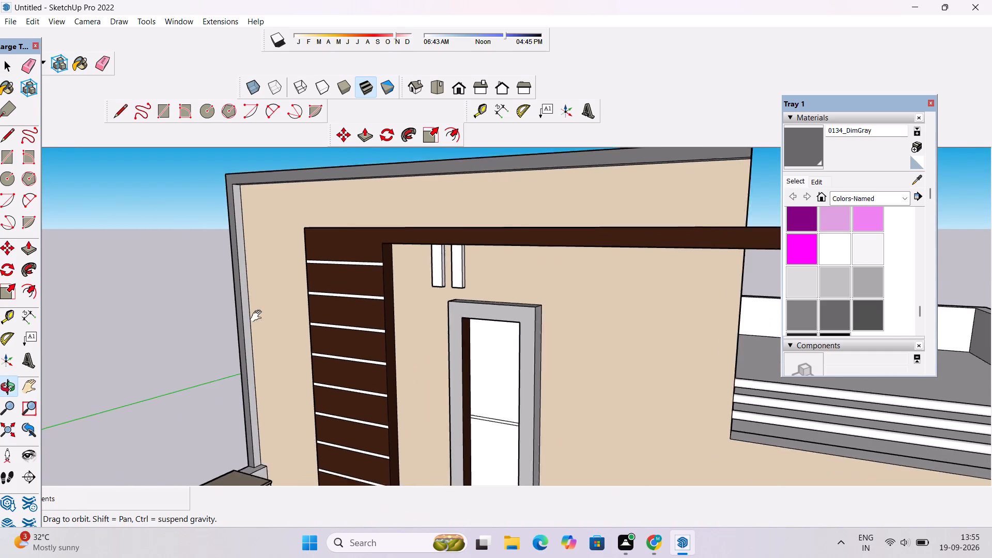
{"action": "left_click_drag", "start_coordinate": [258, 316], "coordinate": [275, 287], "text": "shift"}
{"action": "scroll", "coordinate": [281, 257], "scroll_direction": "up", "scroll_amount": 1}
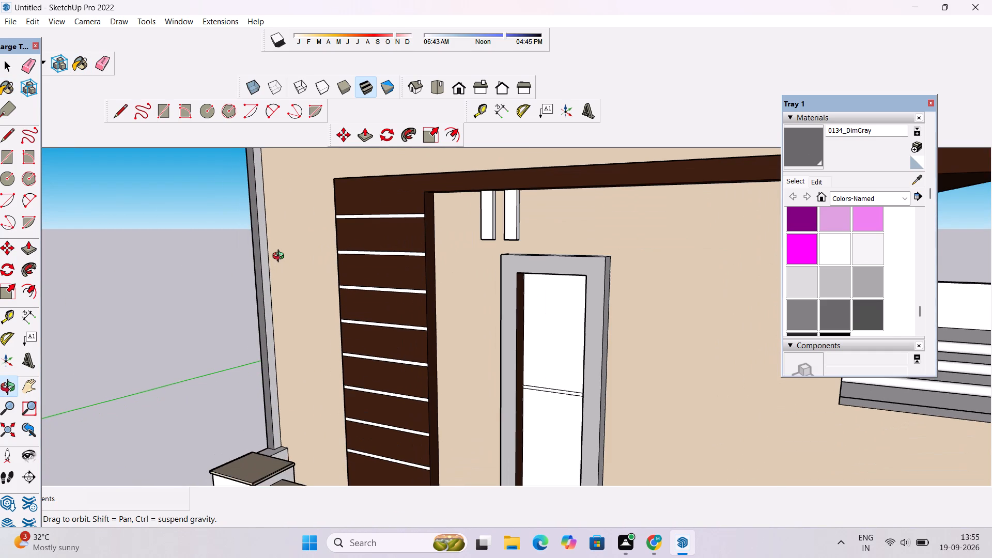
{"action": "left_click_drag", "start_coordinate": [281, 257], "coordinate": [288, 284], "text": "shift"}
{"action": "scroll", "coordinate": [288, 285], "scroll_direction": "up", "scroll_amount": 3}
{"action": "left_click_drag", "start_coordinate": [275, 285], "coordinate": [297, 332], "text": "shift"}
{"action": "left_click_drag", "start_coordinate": [299, 214], "coordinate": [329, 173]}
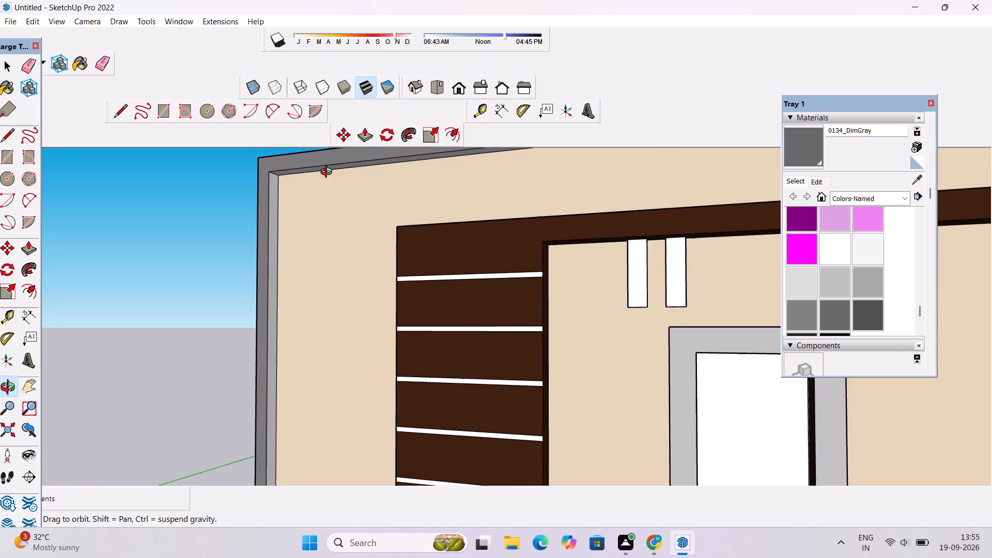
{"action": "left_click_drag", "start_coordinate": [319, 203], "coordinate": [358, 277]}
{"action": "scroll", "coordinate": [327, 280], "scroll_direction": "up", "scroll_amount": 4}
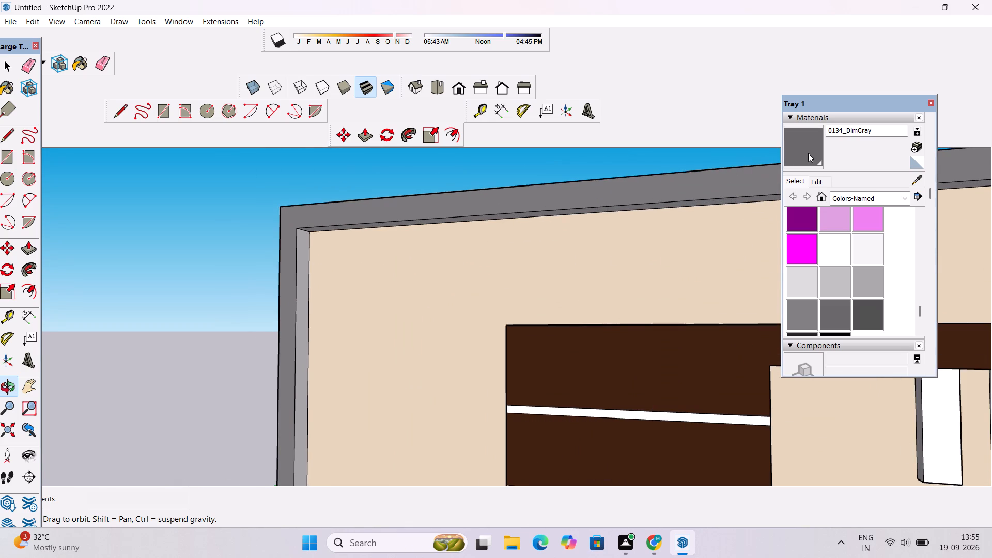
{"action": "left_click", "coordinate": [809, 153]}
{"action": "scroll", "coordinate": [349, 227], "scroll_direction": "up", "scroll_amount": 9}
{"action": "left_click", "coordinate": [348, 227]}
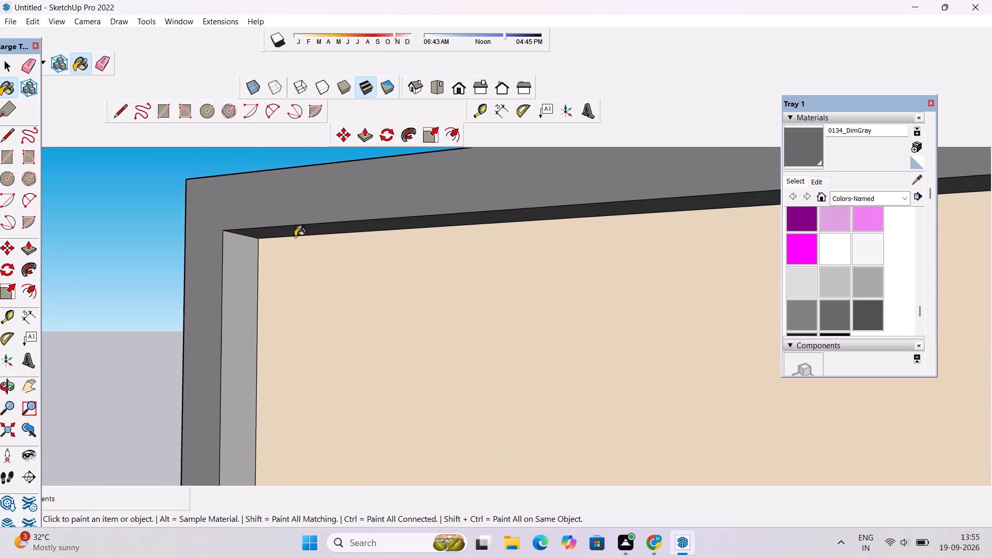
{"action": "scroll", "coordinate": [269, 253], "scroll_direction": "up", "scroll_amount": 3}
{"action": "left_click", "coordinate": [242, 256]}
Examine the upper wall border, the white side wall and the roof from the side and from above.
{"action": "key", "text": "o"}
{"action": "scroll", "coordinate": [241, 256], "scroll_direction": "down", "scroll_amount": 3}
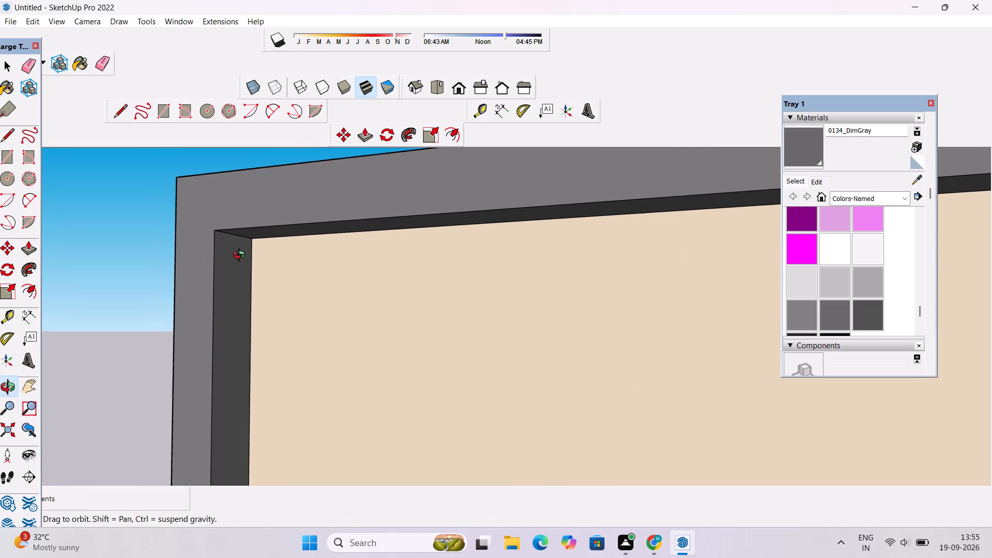
{"action": "scroll", "coordinate": [241, 256], "scroll_direction": "down", "scroll_amount": 8}
{"action": "left_click_drag", "start_coordinate": [247, 257], "coordinate": [487, 296]}
{"action": "scroll", "coordinate": [488, 291], "scroll_direction": "down", "scroll_amount": 5}
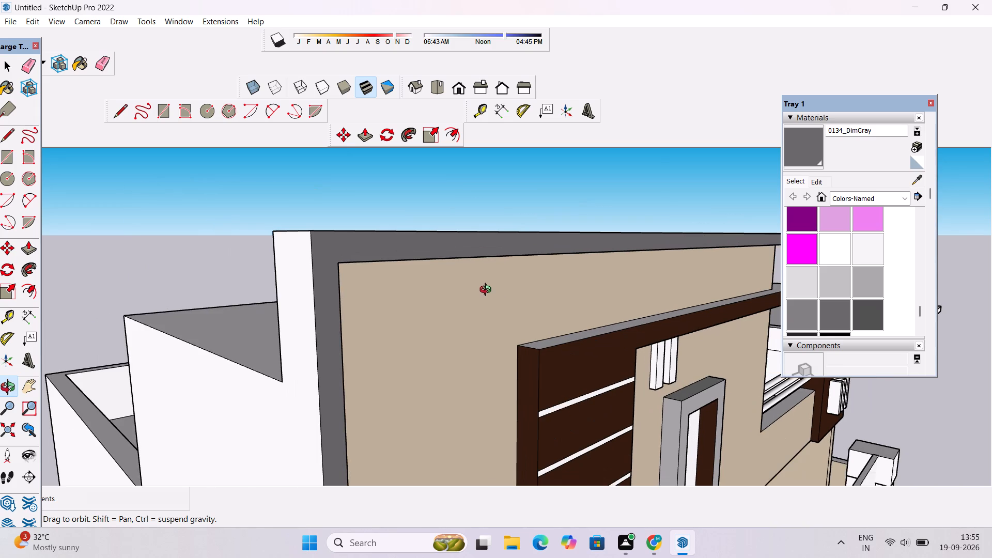
{"action": "left_click_drag", "start_coordinate": [343, 341], "coordinate": [407, 296], "text": "shift"}
{"action": "scroll", "coordinate": [409, 292], "scroll_direction": "down", "scroll_amount": 7}
{"action": "left_click_drag", "start_coordinate": [367, 314], "coordinate": [419, 314]}
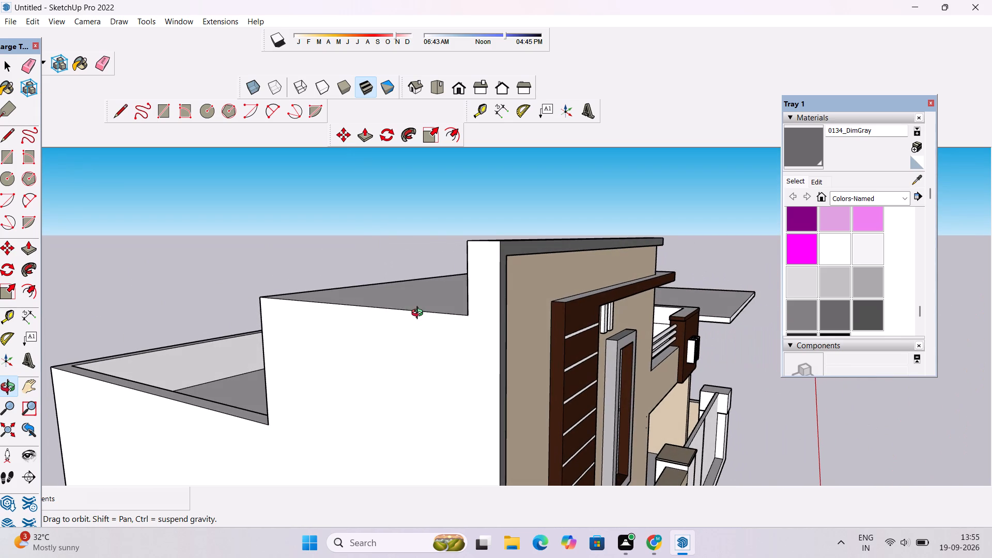
{"action": "scroll", "coordinate": [420, 314], "scroll_direction": "down", "scroll_amount": 2}
{"action": "left_click_drag", "start_coordinate": [459, 313], "coordinate": [401, 294], "text": "shift"}
{"action": "scroll", "coordinate": [388, 283], "scroll_direction": "down", "scroll_amount": 6}
{"action": "left_click_drag", "start_coordinate": [401, 322], "coordinate": [461, 368]}
{"action": "scroll", "coordinate": [479, 352], "scroll_direction": "down", "scroll_amount": 5}
{"action": "left_click_drag", "start_coordinate": [530, 355], "coordinate": [486, 328], "text": "shift"}
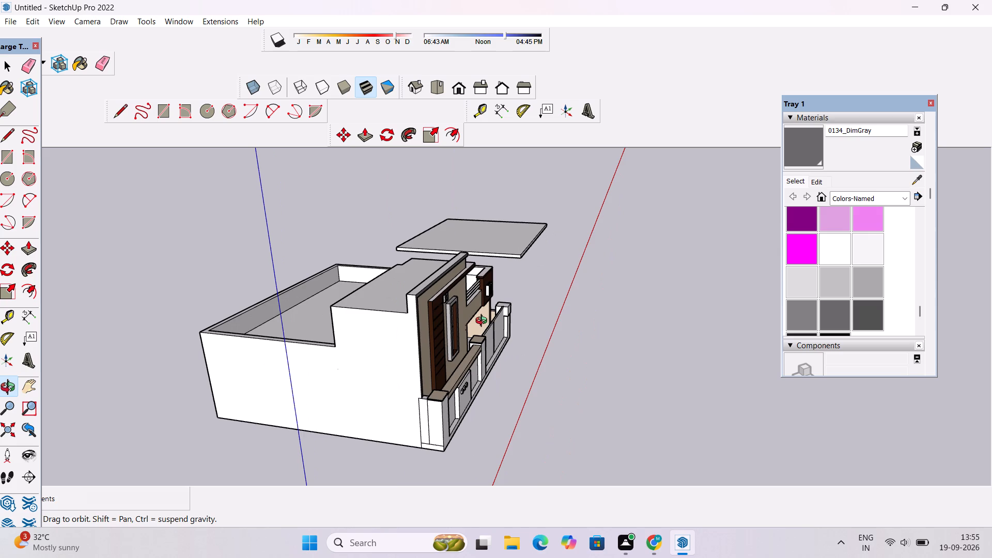
{"action": "left_click_drag", "start_coordinate": [498, 326], "coordinate": [464, 326]}
{"action": "left_click_drag", "start_coordinate": [375, 342], "coordinate": [420, 301], "text": "shift"}
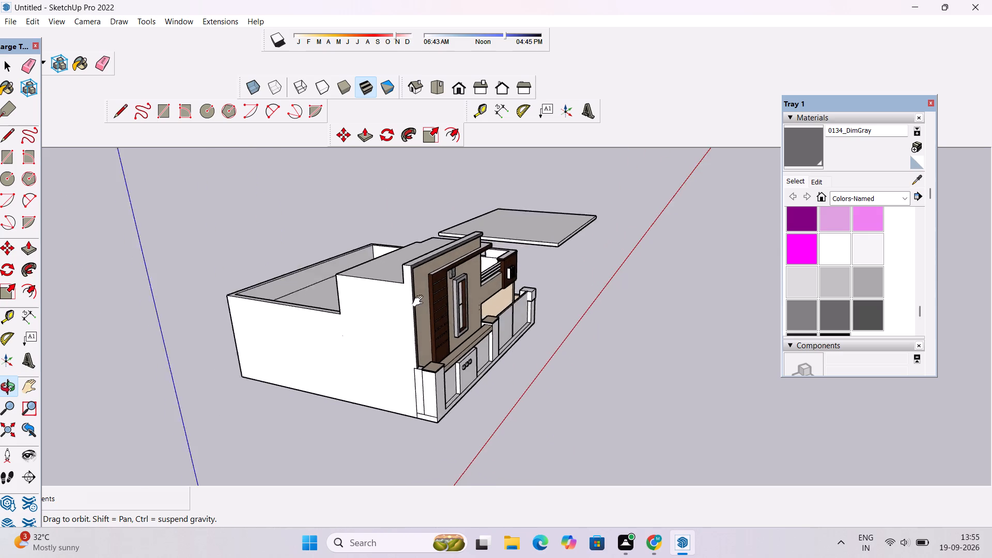
{"action": "left_click_drag", "start_coordinate": [420, 301], "coordinate": [421, 301], "text": "shift"}
{"action": "left_click_drag", "start_coordinate": [489, 346], "coordinate": [454, 329]}
Erase the leftover vertical edges and short top edge where the compound wall's end pillar meets the white side wall.
{"action": "scroll", "coordinate": [436, 373], "scroll_direction": "up", "scroll_amount": 2}
{"action": "left_click_drag", "start_coordinate": [431, 376], "coordinate": [468, 336], "text": "shift"}
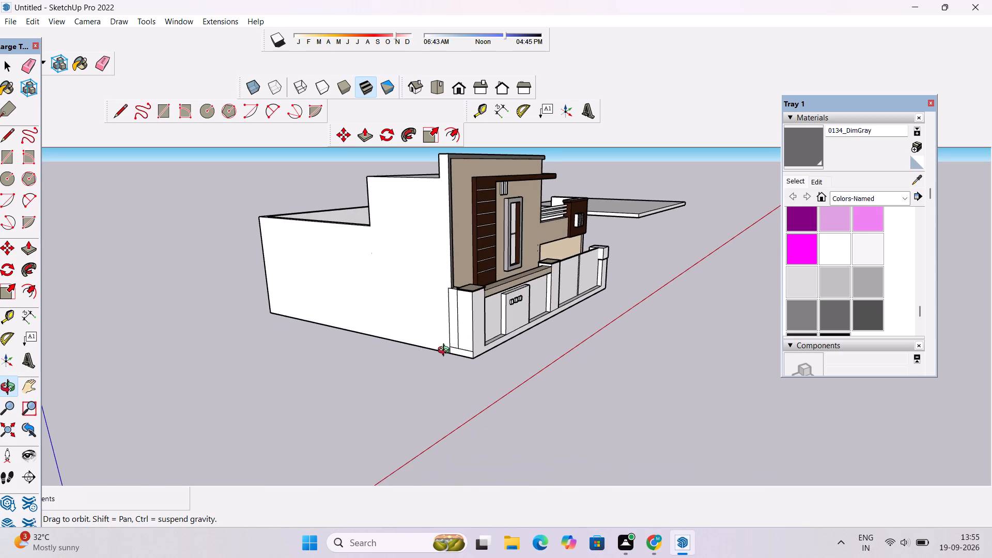
{"action": "left_click_drag", "start_coordinate": [479, 362], "coordinate": [522, 355]}
{"action": "scroll", "coordinate": [526, 349], "scroll_direction": "up", "scroll_amount": 5}
{"action": "left_click_drag", "start_coordinate": [490, 357], "coordinate": [534, 350]}
{"action": "key", "text": "e"}
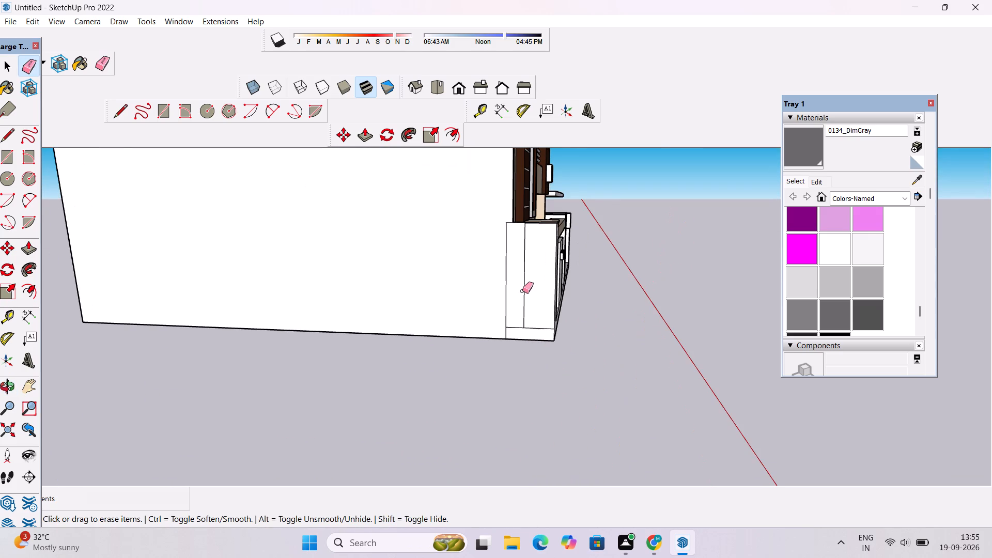
{"action": "scroll", "coordinate": [528, 272], "scroll_direction": "up", "scroll_amount": 2}
{"action": "left_click_drag", "start_coordinate": [528, 257], "coordinate": [512, 282]}
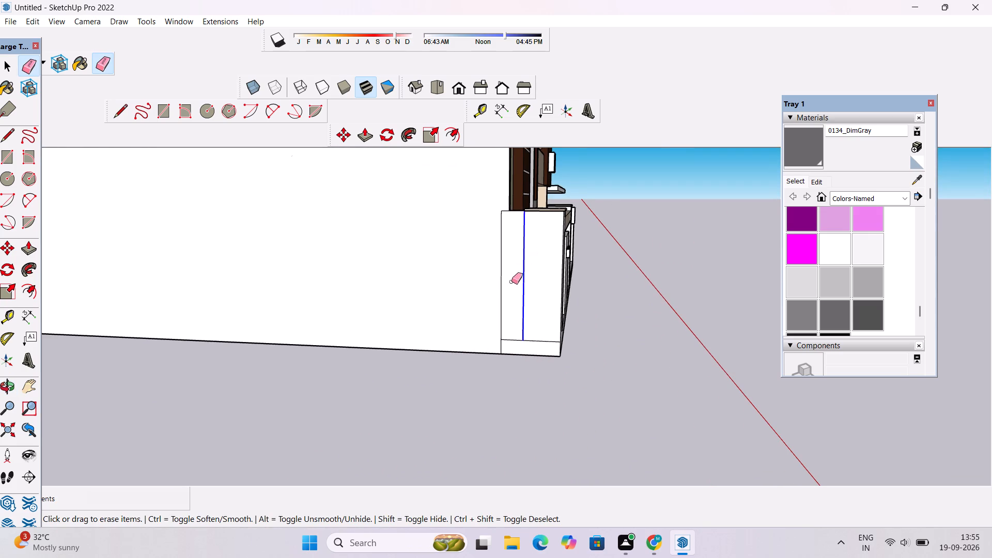
{"action": "left_click_drag", "start_coordinate": [512, 282], "coordinate": [501, 300]}
{"action": "scroll", "coordinate": [509, 219], "scroll_direction": "up", "scroll_amount": 11}
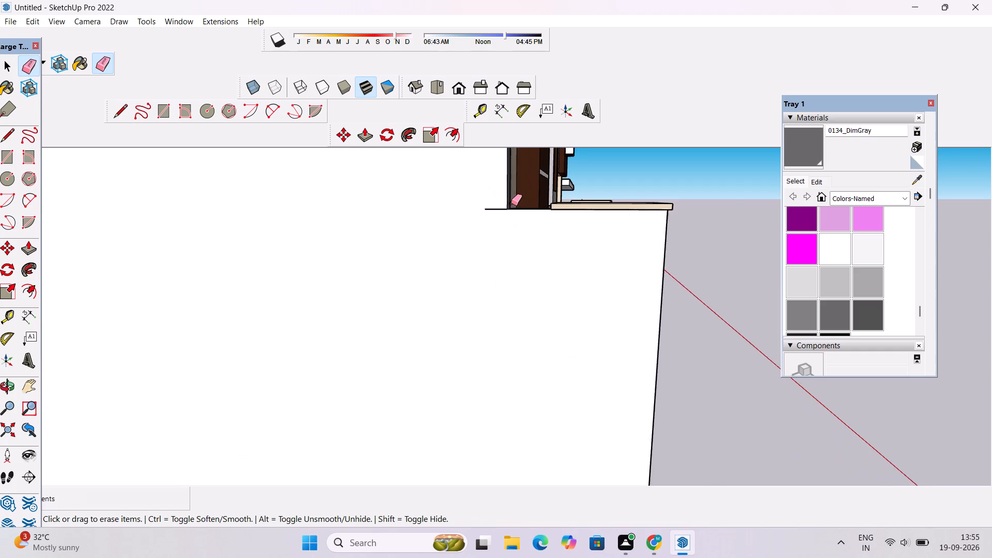
{"action": "scroll", "coordinate": [511, 203], "scroll_direction": "up", "scroll_amount": 3}
{"action": "left_click_drag", "start_coordinate": [476, 198], "coordinate": [484, 220]}
Erase the leftover base strip edges at the bottom front corner of the white side wall.
{"action": "scroll", "coordinate": [434, 220], "scroll_direction": "down", "scroll_amount": 6}
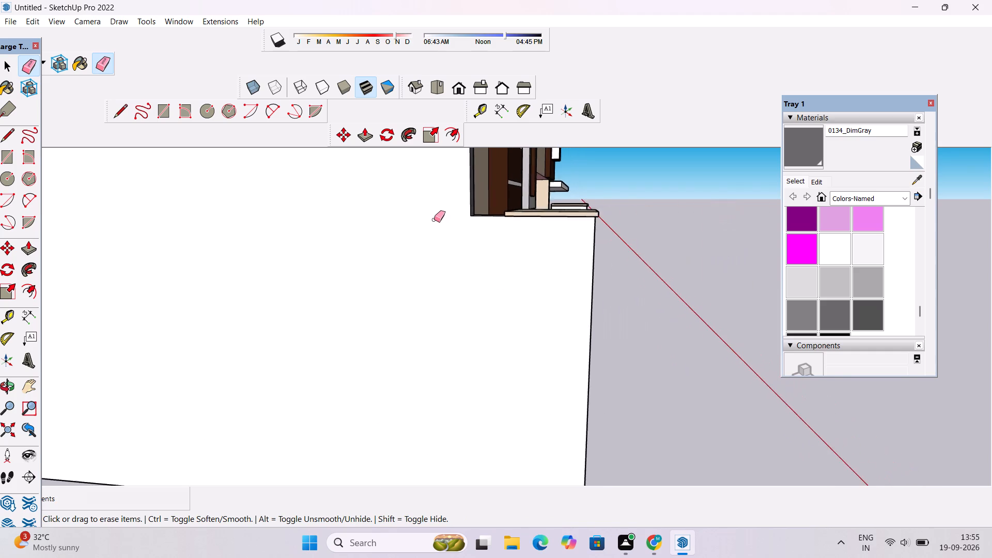
{"action": "scroll", "coordinate": [434, 220], "scroll_direction": "down", "scroll_amount": 3}
{"action": "scroll", "coordinate": [487, 343], "scroll_direction": "down", "scroll_amount": 5}
{"action": "left_click_drag", "start_coordinate": [488, 384], "coordinate": [468, 417]}
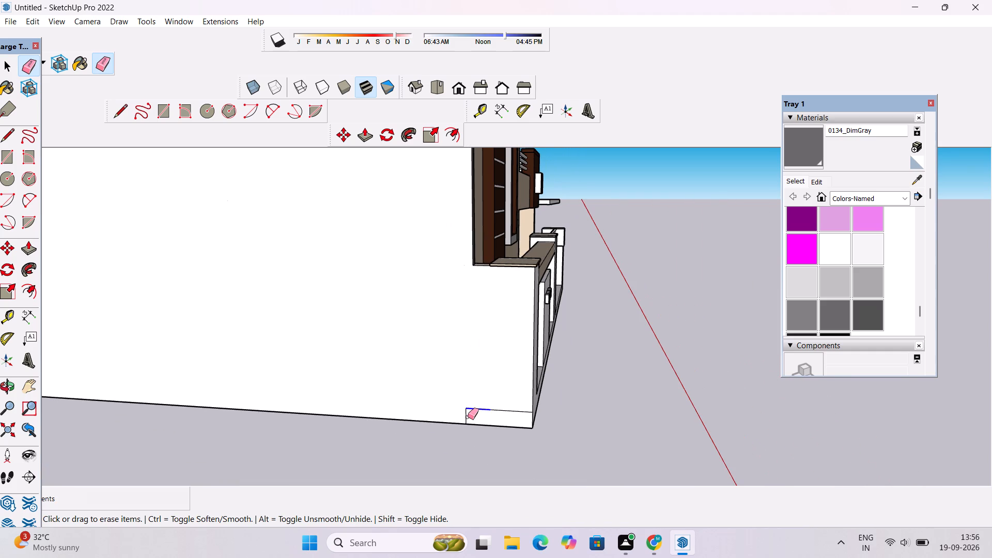
{"action": "left_click_drag", "start_coordinate": [468, 417], "coordinate": [464, 419]}
{"action": "left_click_drag", "start_coordinate": [513, 400], "coordinate": [513, 411]}
Examine the compound wall's front face, coping and middle pillar cap from several angles.
{"action": "key", "text": "o"}
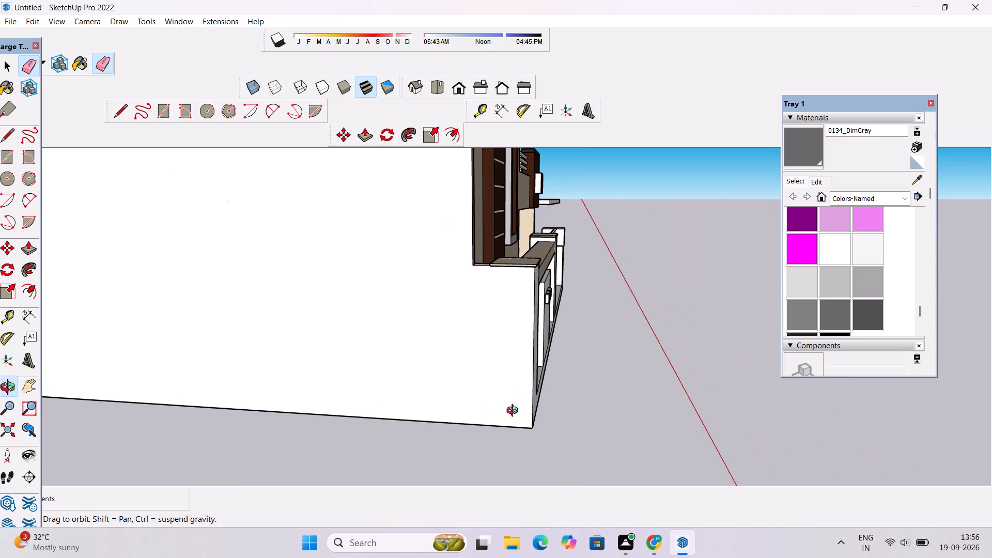
{"action": "left_click_drag", "start_coordinate": [569, 431], "coordinate": [409, 391]}
{"action": "left_click_drag", "start_coordinate": [481, 320], "coordinate": [330, 415], "text": "shift"}
{"action": "scroll", "coordinate": [334, 398], "scroll_direction": "down", "scroll_amount": 5}
{"action": "left_click_drag", "start_coordinate": [405, 376], "coordinate": [339, 446]}
{"action": "left_click_drag", "start_coordinate": [294, 399], "coordinate": [330, 360]}
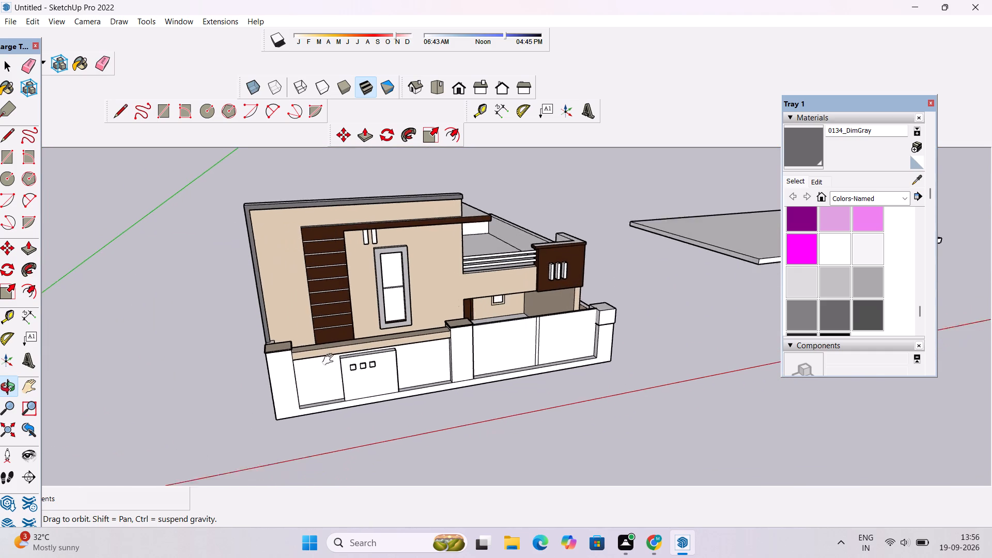
{"action": "left_click_drag", "start_coordinate": [330, 360], "coordinate": [339, 350]}
{"action": "scroll", "coordinate": [357, 349], "scroll_direction": "up", "scroll_amount": 5}
{"action": "left_click_drag", "start_coordinate": [230, 373], "coordinate": [432, 381]}
{"action": "scroll", "coordinate": [433, 381], "scroll_direction": "up", "scroll_amount": 3}
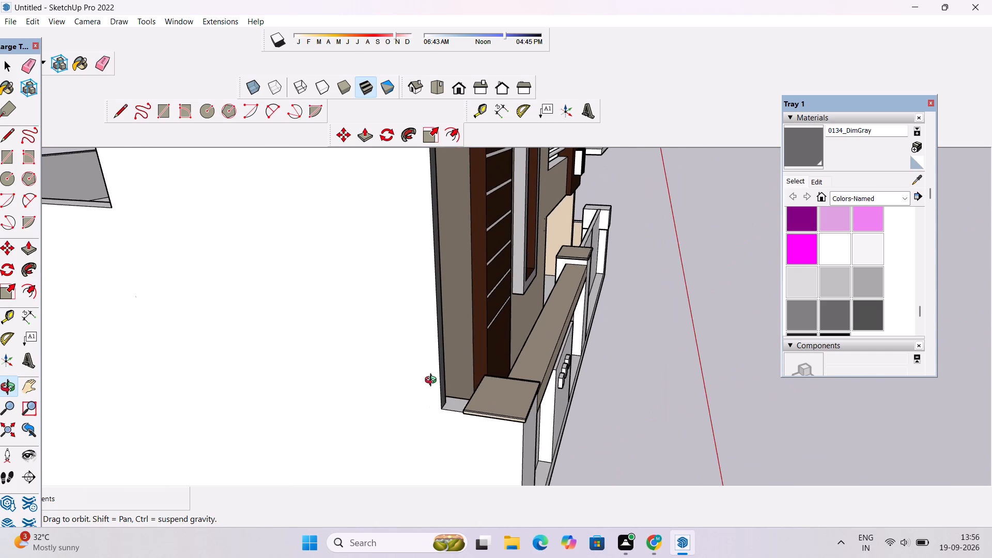
{"action": "scroll", "coordinate": [607, 268], "scroll_direction": "up", "scroll_amount": 5}
{"action": "left_click_drag", "start_coordinate": [619, 347], "coordinate": [563, 358]}
{"action": "scroll", "coordinate": [525, 312], "scroll_direction": "up", "scroll_amount": 4}
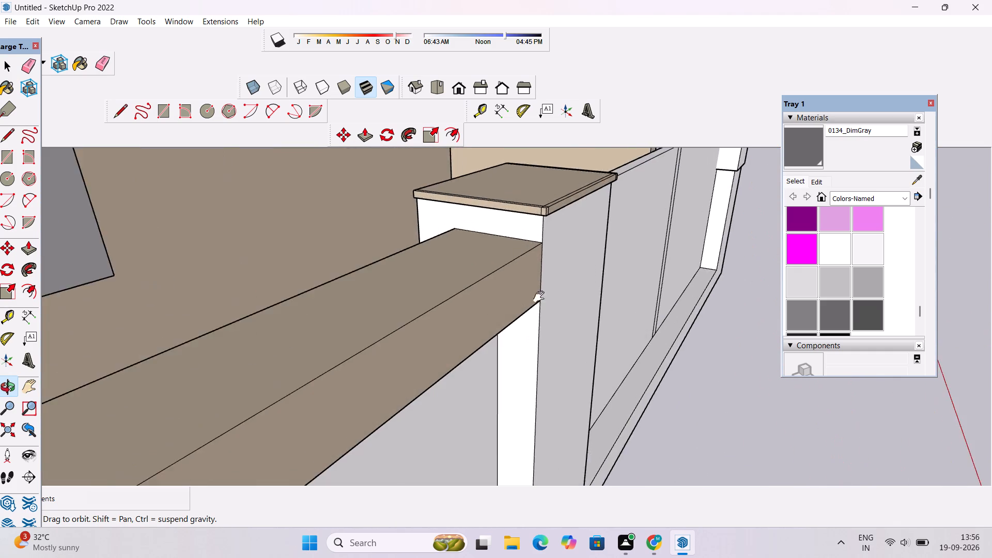
{"action": "left_click_drag", "start_coordinate": [550, 290], "coordinate": [517, 365], "text": "shift"}
{"action": "left_click_drag", "start_coordinate": [486, 339], "coordinate": [501, 312]}
{"action": "left_click_drag", "start_coordinate": [554, 332], "coordinate": [513, 353]}
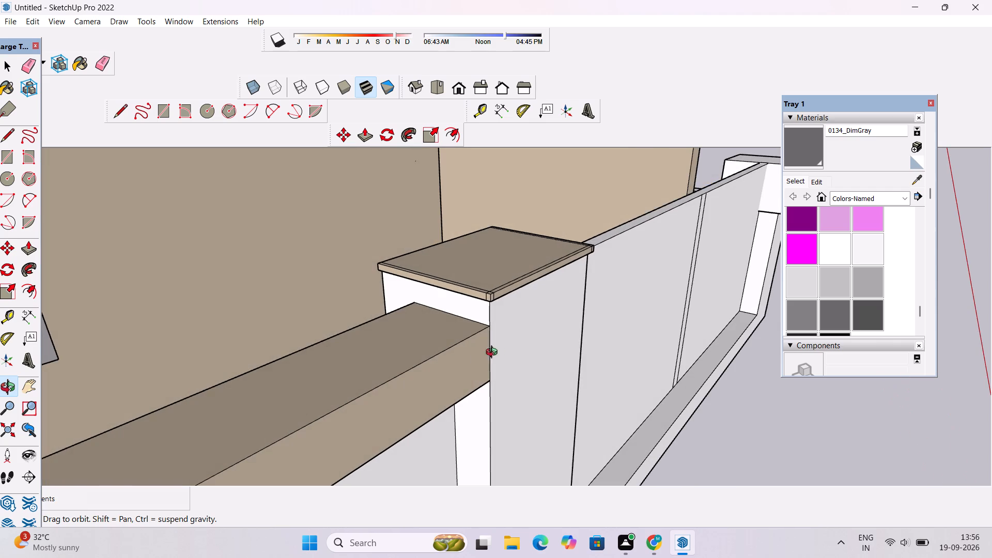
{"action": "left_click_drag", "start_coordinate": [439, 386], "coordinate": [458, 319], "text": "shift"}
{"action": "left_click_drag", "start_coordinate": [540, 352], "coordinate": [472, 363]}
{"action": "left_click_drag", "start_coordinate": [532, 384], "coordinate": [407, 381], "text": "shift"}
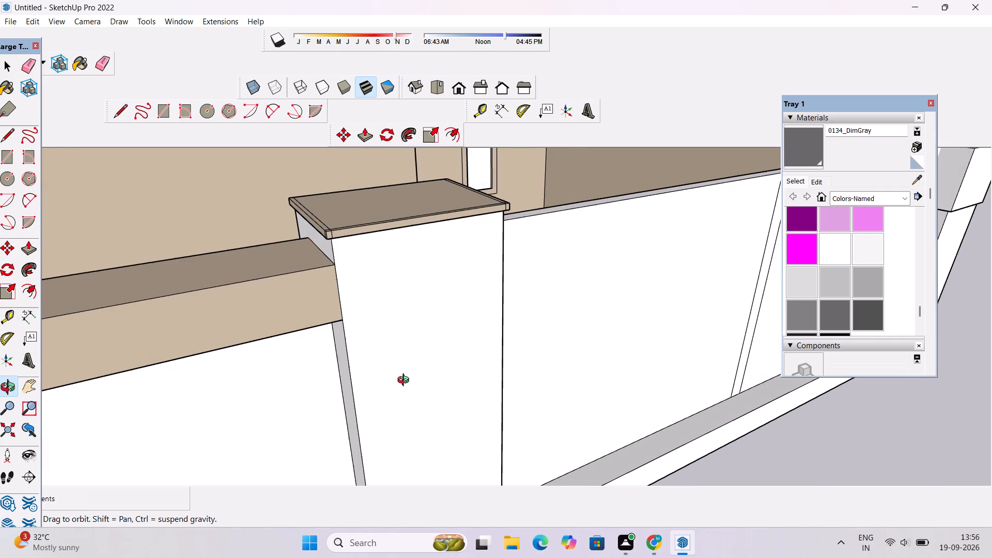
{"action": "scroll", "coordinate": [406, 381], "scroll_direction": "down", "scroll_amount": 3}
{"action": "scroll", "coordinate": [406, 381], "scroll_direction": "up", "scroll_amount": 2}
{"action": "scroll", "coordinate": [406, 381], "scroll_direction": "down", "scroll_amount": 1}
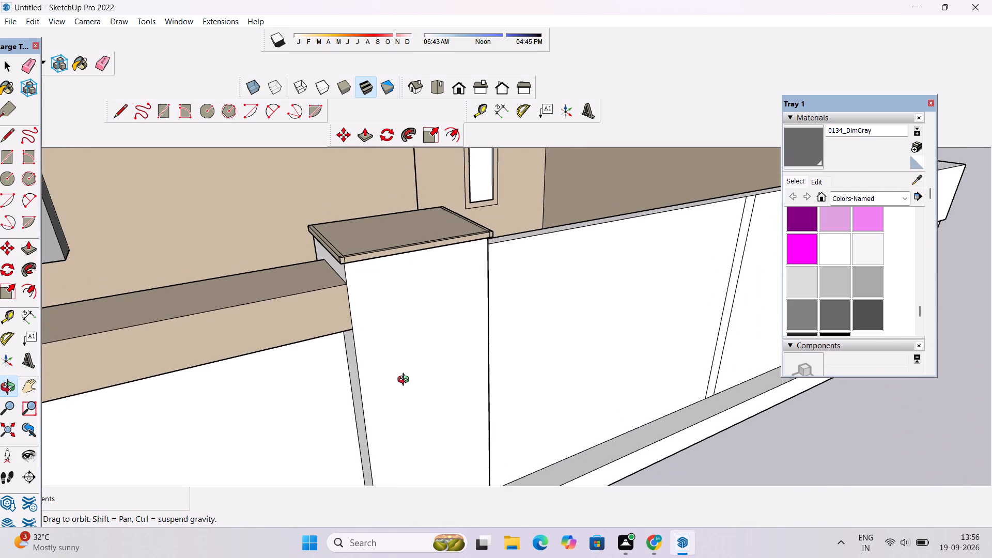
{"action": "left_click_drag", "start_coordinate": [339, 332], "coordinate": [436, 312]}
{"action": "left_click_drag", "start_coordinate": [518, 344], "coordinate": [530, 326]}
{"action": "scroll", "coordinate": [531, 325], "scroll_direction": "down", "scroll_amount": 5}
{"action": "left_click_drag", "start_coordinate": [585, 336], "coordinate": [537, 354]}
{"action": "left_click_drag", "start_coordinate": [549, 313], "coordinate": [480, 363], "text": "shift"}
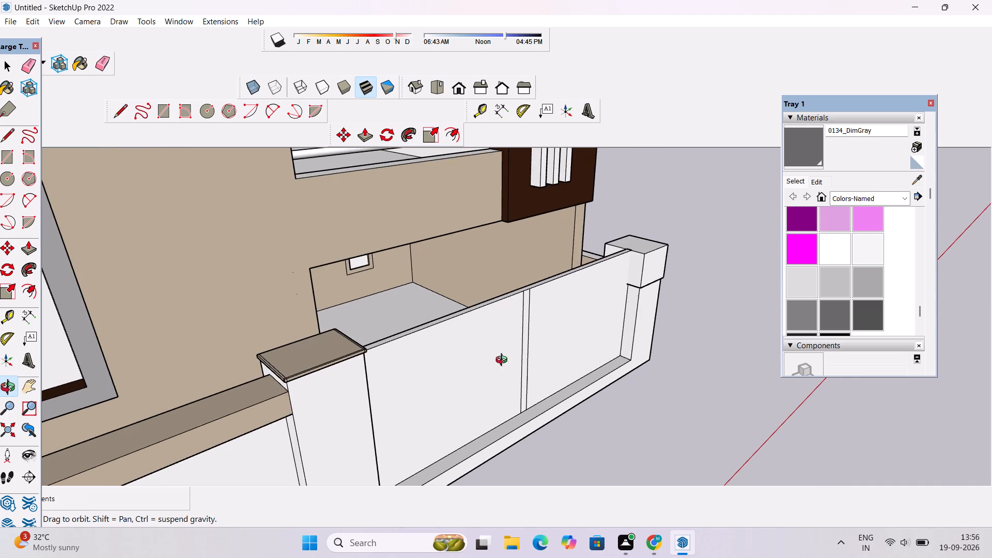
Draw a vertical line down the joint between the front compound wall panel and the corner pillar's white cap block.
{"action": "scroll", "coordinate": [595, 289], "scroll_direction": "up", "scroll_amount": 4}
{"action": "left_click_drag", "start_coordinate": [612, 309], "coordinate": [640, 270]}
{"action": "left_click_drag", "start_coordinate": [641, 267], "coordinate": [547, 325], "text": "shift"}
{"action": "scroll", "coordinate": [543, 330], "scroll_direction": "up", "scroll_amount": 1}
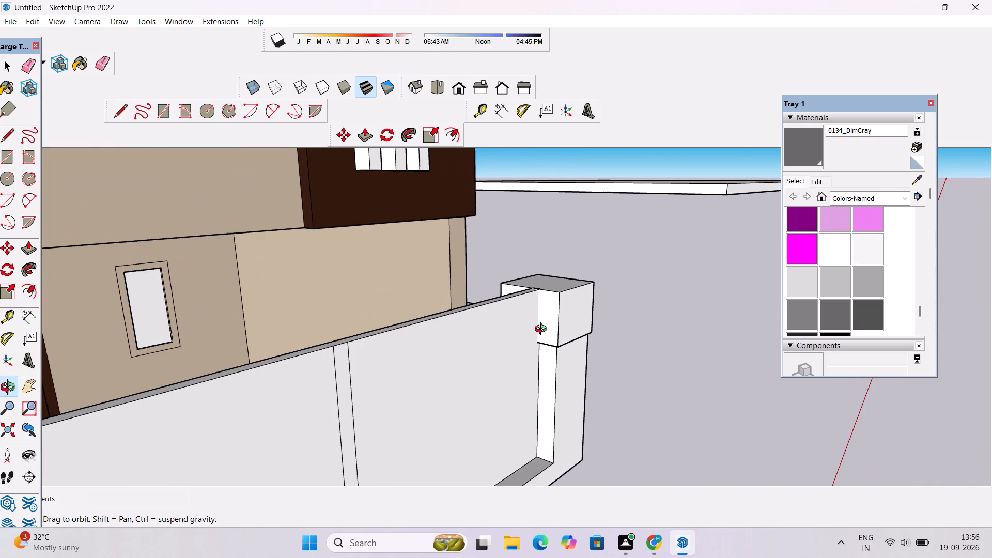
{"action": "left_click_drag", "start_coordinate": [533, 337], "coordinate": [551, 337]}
{"action": "key", "text": "l"}
{"action": "scroll", "coordinate": [540, 313], "scroll_direction": "up", "scroll_amount": 5}
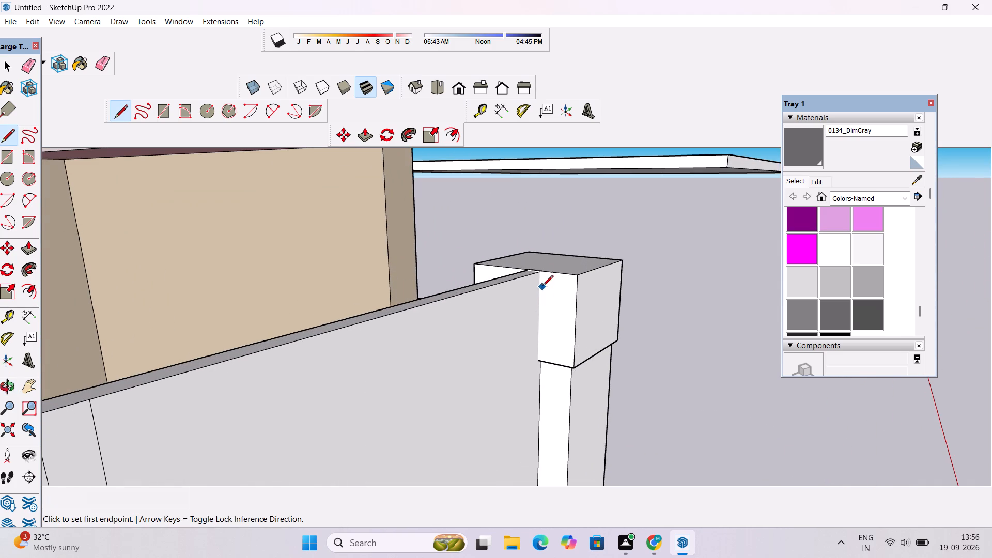
{"action": "left_click", "coordinate": [539, 271]}
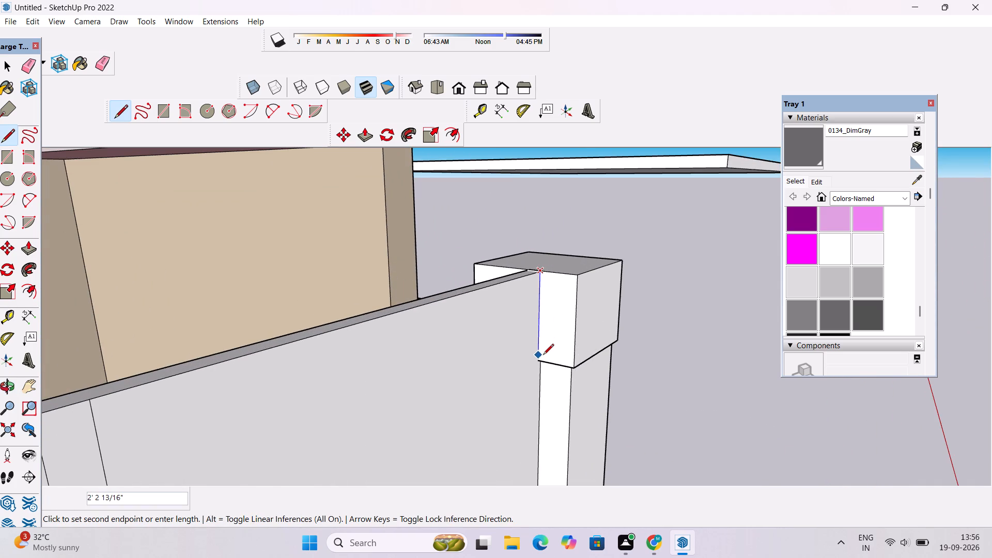
{"action": "left_click", "coordinate": [540, 364]}
{"action": "key", "text": "space"}
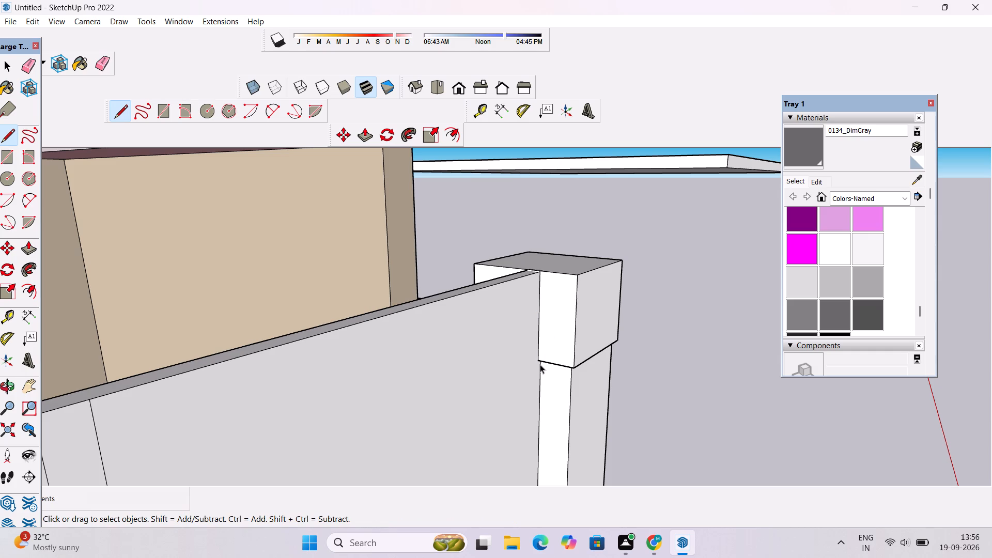
Erase the extra vertical edges on the corner pillar cap's inner face, above the side compound wall.
{"action": "key", "text": "o"}
{"action": "left_click_drag", "start_coordinate": [606, 345], "coordinate": [332, 379]}
{"action": "left_click_drag", "start_coordinate": [546, 373], "coordinate": [297, 373]}
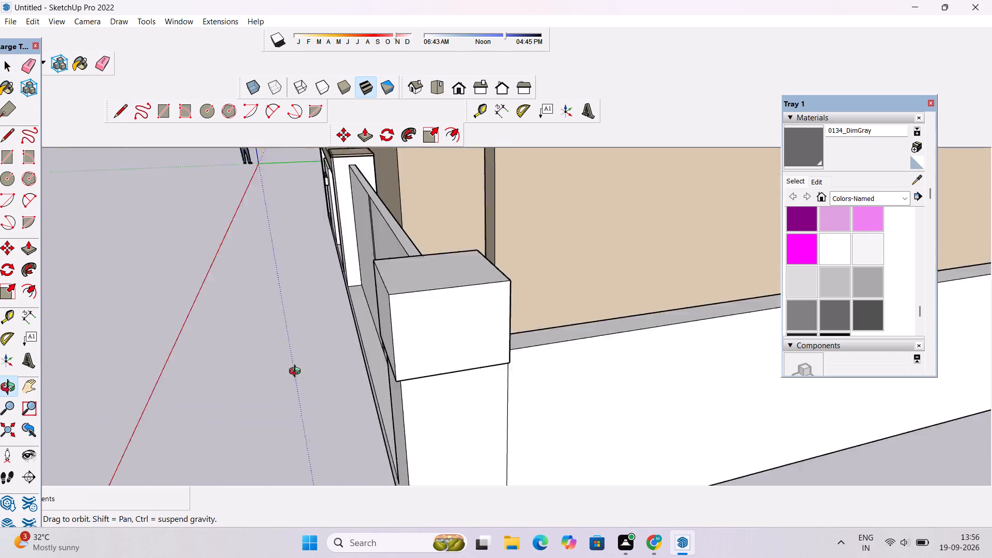
{"action": "left_click_drag", "start_coordinate": [297, 373], "coordinate": [266, 372]}
{"action": "left_click_drag", "start_coordinate": [500, 363], "coordinate": [400, 375]}
{"action": "scroll", "coordinate": [436, 334], "scroll_direction": "up", "scroll_amount": 3}
{"action": "left_click_drag", "start_coordinate": [459, 337], "coordinate": [428, 354]}
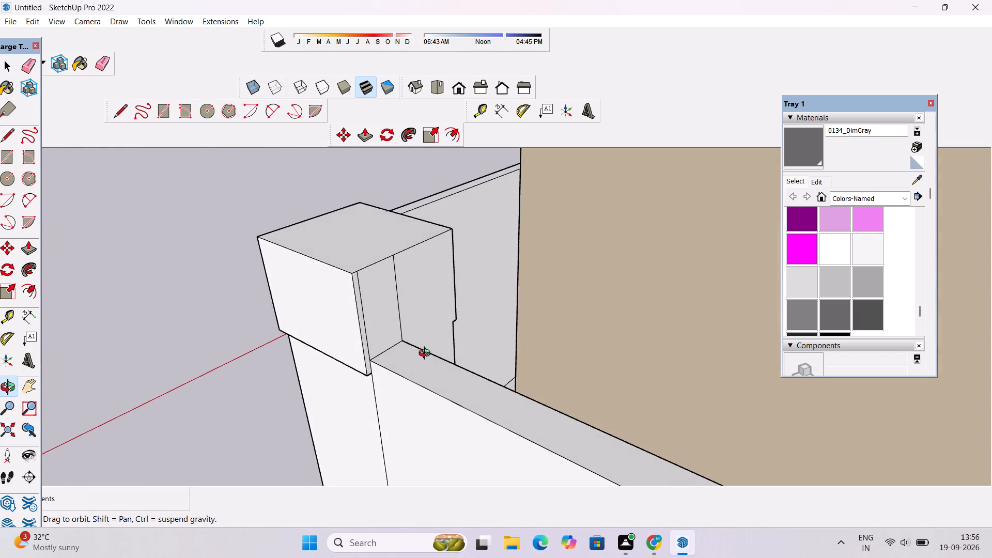
{"action": "scroll", "coordinate": [417, 354], "scroll_direction": "up", "scroll_amount": 3}
{"action": "key", "text": "e"}
{"action": "left_click_drag", "start_coordinate": [394, 268], "coordinate": [346, 329]}
Draw a line about 1' 10" along the red axis on the corner cap's inner face, from the side wall's top corner to the cap's far edge.
{"action": "key", "text": "o"}
{"action": "scroll", "coordinate": [372, 307], "scroll_direction": "down", "scroll_amount": 4}
{"action": "left_click_drag", "start_coordinate": [335, 339], "coordinate": [413, 336]}
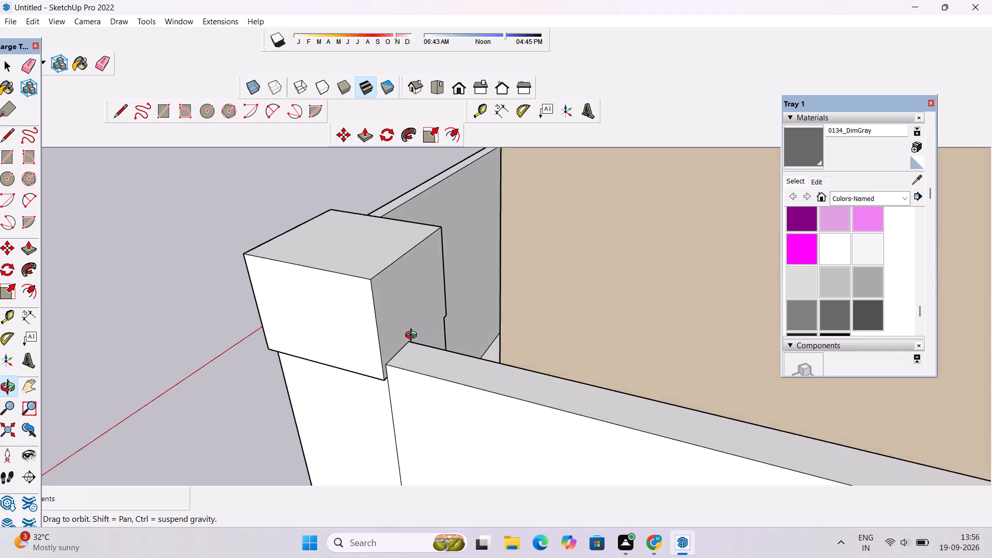
{"action": "left_click_drag", "start_coordinate": [413, 336], "coordinate": [420, 333]}
{"action": "left_click_drag", "start_coordinate": [447, 365], "coordinate": [417, 374]}
{"action": "scroll", "coordinate": [387, 375], "scroll_direction": "up", "scroll_amount": 1}
{"action": "left_click_drag", "start_coordinate": [517, 364], "coordinate": [478, 355]}
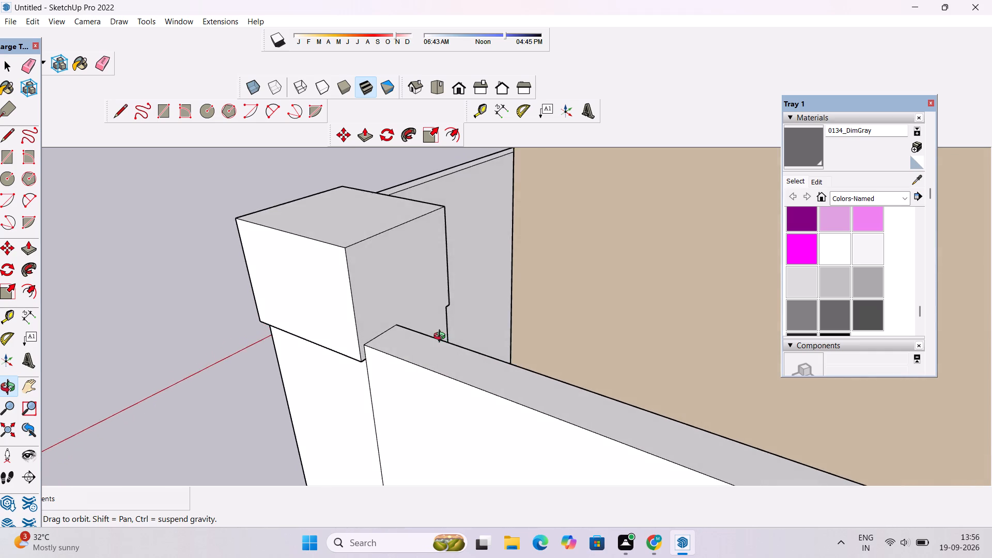
{"action": "left_click_drag", "start_coordinate": [442, 337], "coordinate": [461, 360], "text": "shift"}
{"action": "scroll", "coordinate": [418, 354], "scroll_direction": "up", "scroll_amount": 2}
{"action": "left_click", "coordinate": [434, 357], "text": "shift"}
{"action": "scroll", "coordinate": [427, 365], "scroll_direction": "up", "scroll_amount": 4}
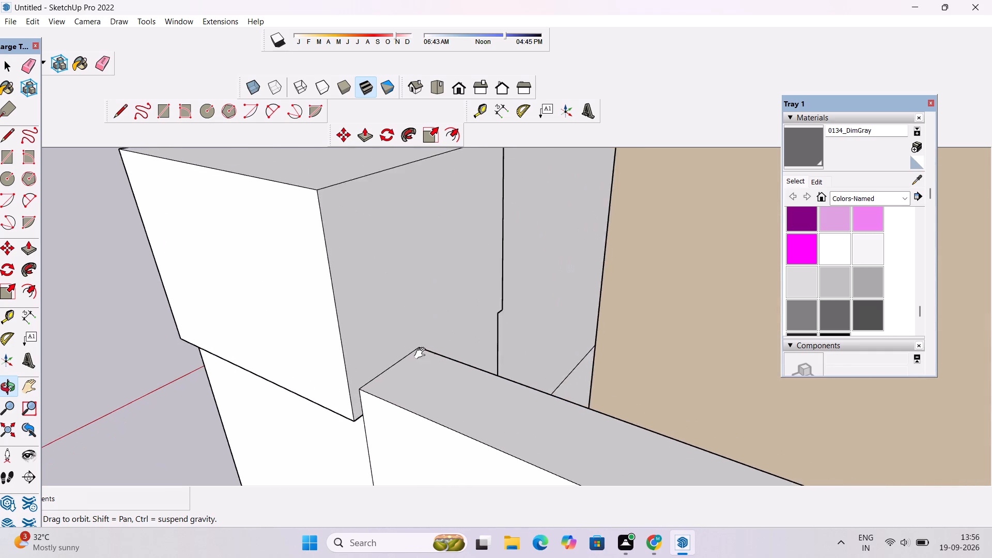
{"action": "left_click_drag", "start_coordinate": [422, 353], "coordinate": [442, 370], "text": "shift"}
{"action": "key", "text": "l"}
{"action": "scroll", "coordinate": [443, 371], "scroll_direction": "up", "scroll_amount": 2}
{"action": "left_click", "coordinate": [440, 361]}
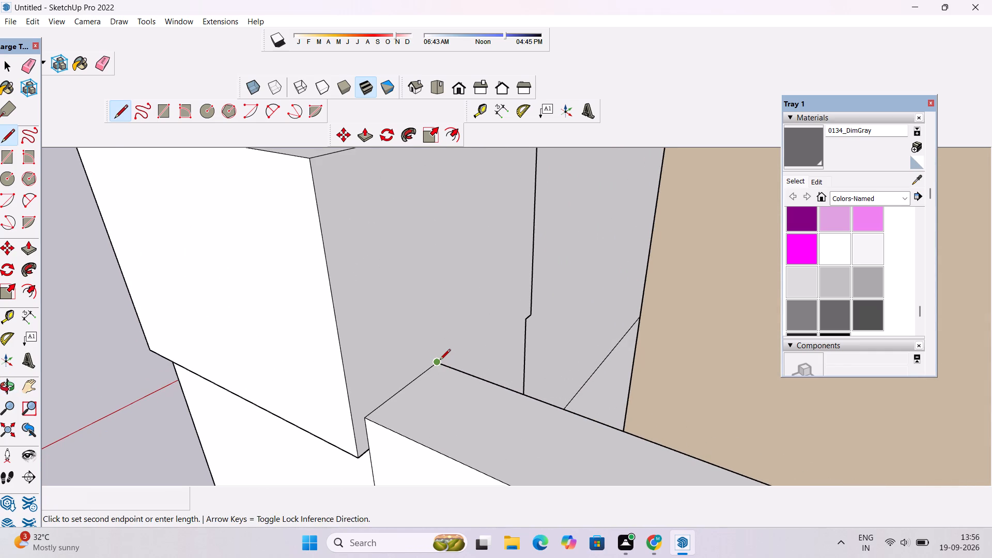
{"action": "left_click", "coordinate": [533, 292]}
{"action": "key", "text": "space"}
Examine the front compound wall, its corner pillar, the side wall and the whole house from several angles.
{"action": "scroll", "coordinate": [529, 295], "scroll_direction": "down", "scroll_amount": 1}
{"action": "key", "text": "o"}
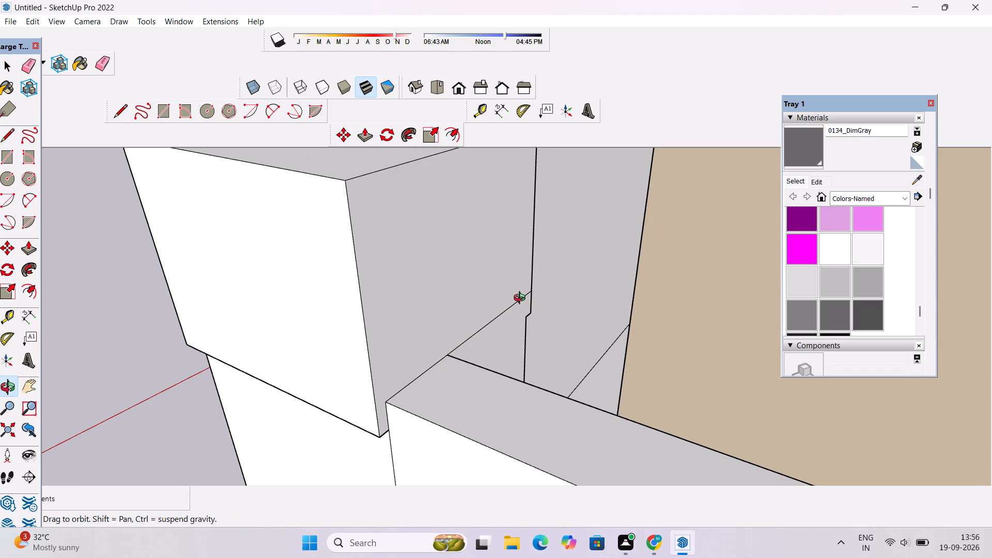
{"action": "scroll", "coordinate": [522, 299], "scroll_direction": "down", "scroll_amount": 8}
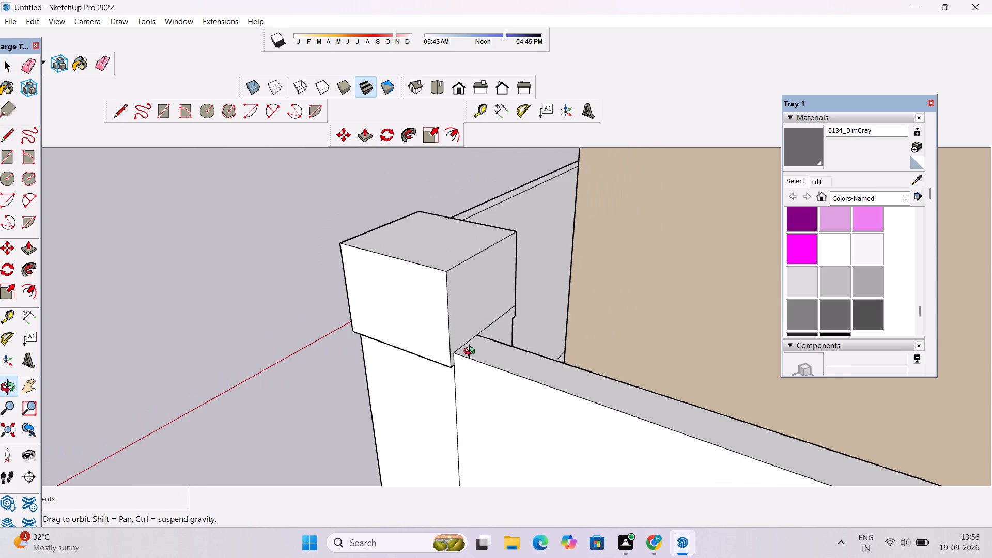
{"action": "left_click_drag", "start_coordinate": [380, 360], "coordinate": [668, 325]}
{"action": "scroll", "coordinate": [464, 360], "scroll_direction": "down", "scroll_amount": 4}
{"action": "left_click_drag", "start_coordinate": [436, 374], "coordinate": [626, 353]}
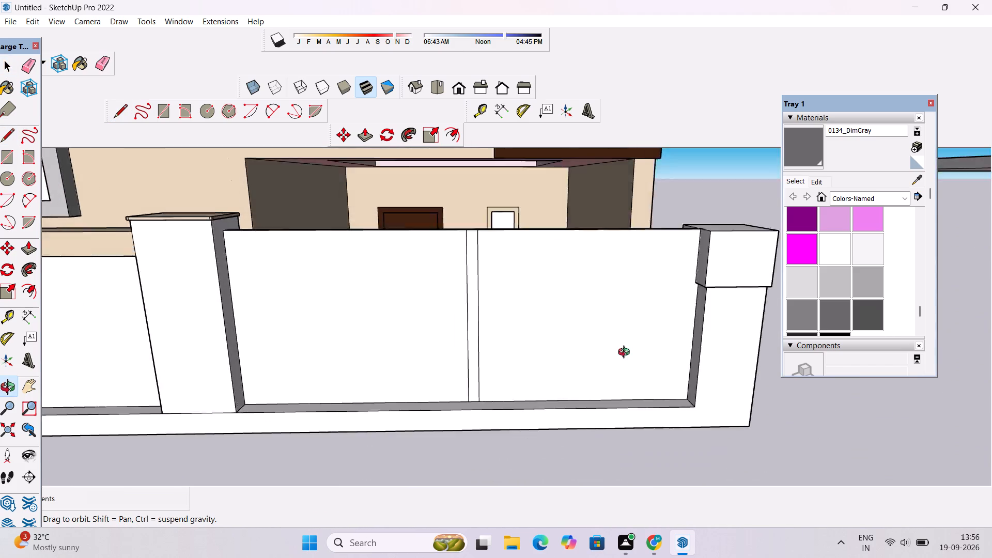
{"action": "left_click_drag", "start_coordinate": [626, 353], "coordinate": [645, 339]}
{"action": "left_click_drag", "start_coordinate": [492, 324], "coordinate": [507, 361], "text": "shift"}
{"action": "scroll", "coordinate": [512, 351], "scroll_direction": "down", "scroll_amount": 5}
{"action": "left_click_drag", "start_coordinate": [596, 338], "coordinate": [572, 412]}
{"action": "scroll", "coordinate": [520, 413], "scroll_direction": "up", "scroll_amount": 3}
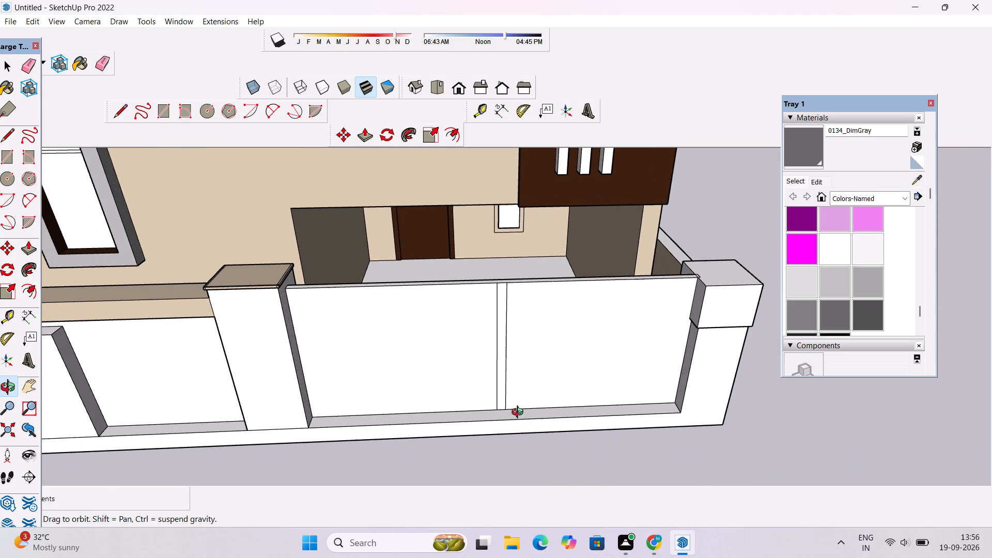
{"action": "left_click_drag", "start_coordinate": [700, 315], "coordinate": [603, 329]}
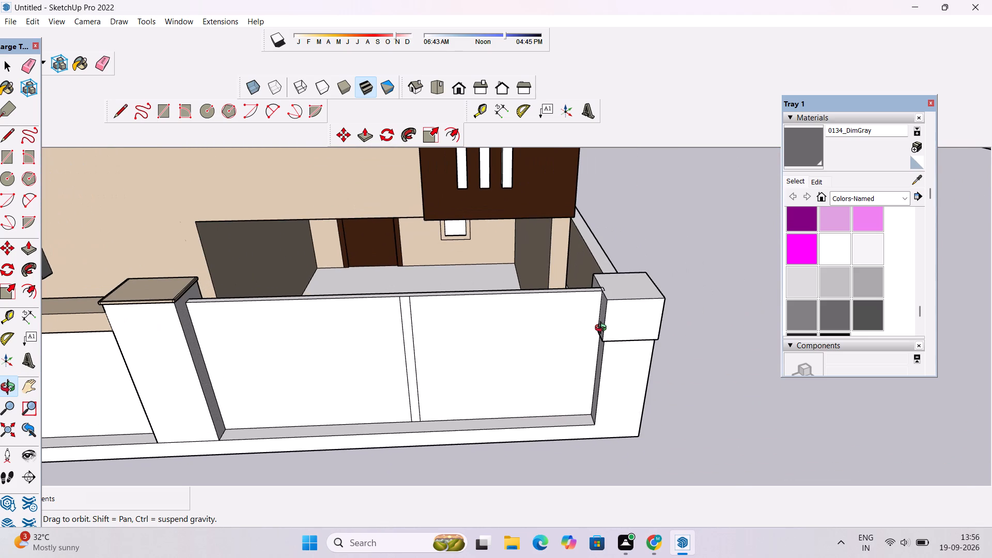
{"action": "scroll", "coordinate": [603, 329], "scroll_direction": "down", "scroll_amount": 4}
{"action": "left_click_drag", "start_coordinate": [439, 344], "coordinate": [529, 320], "text": "shift"}
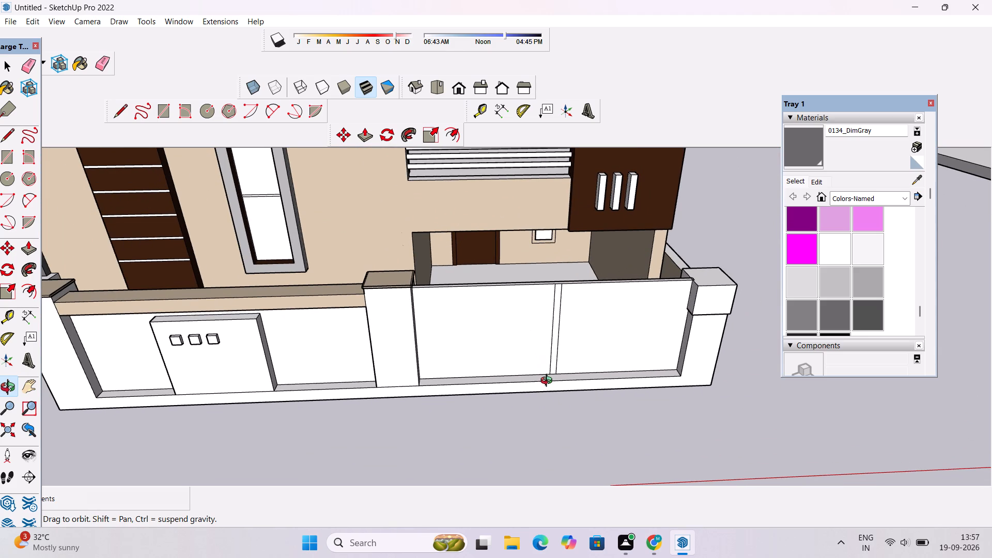
{"action": "left_click_drag", "start_coordinate": [549, 382], "coordinate": [552, 357]}
{"action": "scroll", "coordinate": [561, 339], "scroll_direction": "down", "scroll_amount": 3}
{"action": "left_click_drag", "start_coordinate": [554, 332], "coordinate": [574, 405], "text": "shift"}
{"action": "left_click_drag", "start_coordinate": [458, 432], "coordinate": [458, 377]}
{"action": "left_click_drag", "start_coordinate": [617, 375], "coordinate": [491, 364]}
{"action": "scroll", "coordinate": [491, 355], "scroll_direction": "down", "scroll_amount": 2}
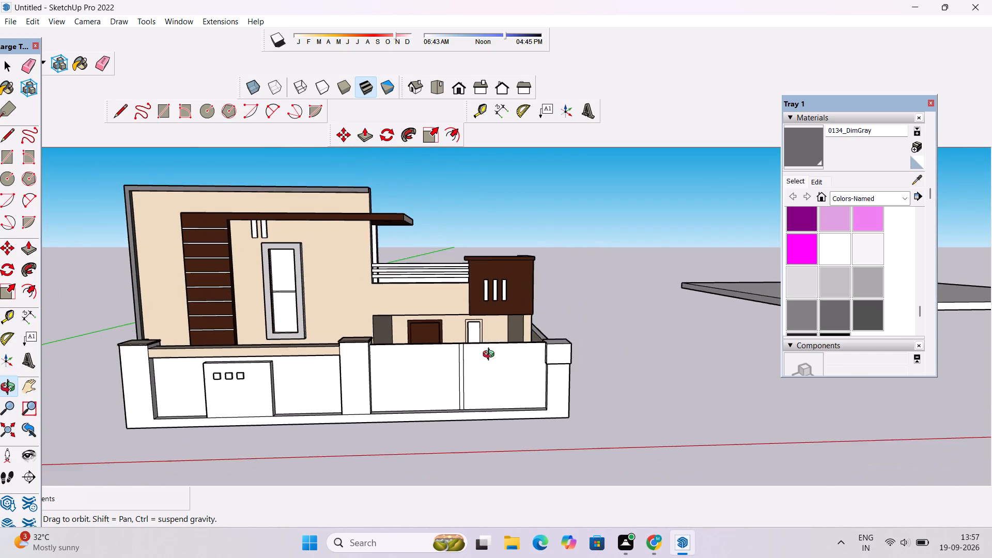
{"action": "left_click_drag", "start_coordinate": [491, 352], "coordinate": [485, 398]}
{"action": "scroll", "coordinate": [482, 396], "scroll_direction": "up", "scroll_amount": 4}
{"action": "left_click_drag", "start_coordinate": [517, 359], "coordinate": [461, 345]}
{"action": "scroll", "coordinate": [432, 343], "scroll_direction": "up", "scroll_amount": 2}
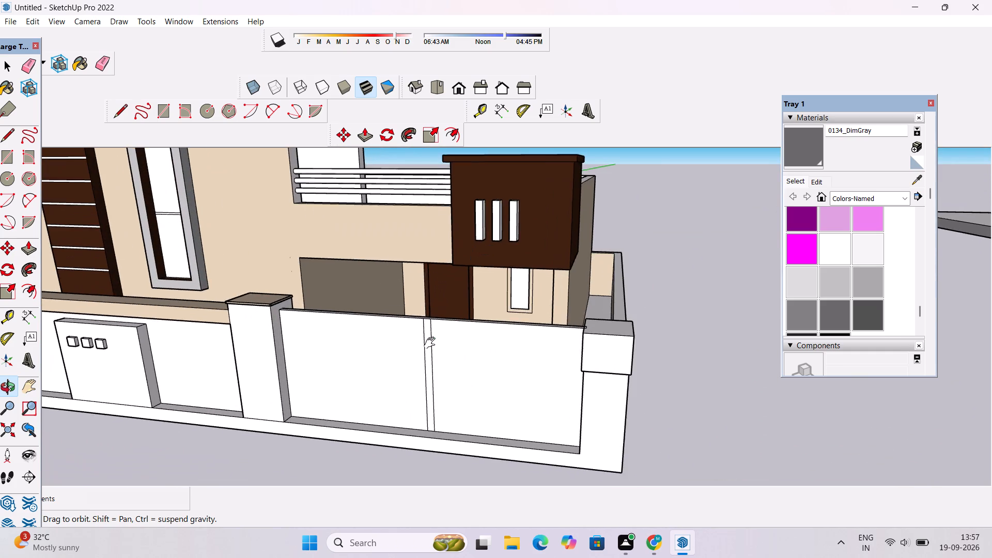
{"action": "left_click_drag", "start_coordinate": [432, 343], "coordinate": [479, 367], "text": "shift"}
{"action": "scroll", "coordinate": [479, 367], "scroll_direction": "down", "scroll_amount": 2}
{"action": "left_click_drag", "start_coordinate": [478, 367], "coordinate": [522, 363]}
{"action": "scroll", "coordinate": [523, 362], "scroll_direction": "up", "scroll_amount": 1}
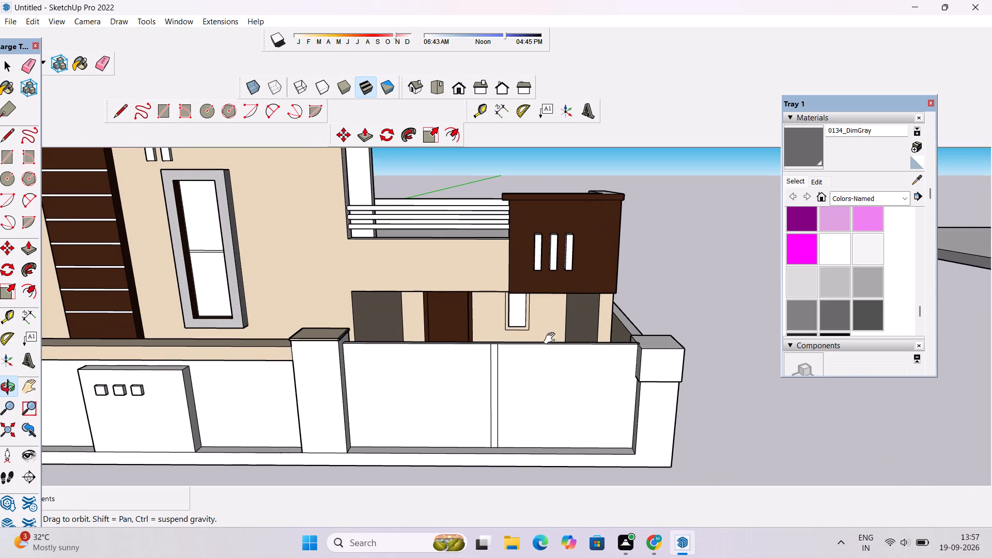
{"action": "left_click_drag", "start_coordinate": [552, 338], "coordinate": [477, 338], "text": "shift"}
{"action": "scroll", "coordinate": [456, 338], "scroll_direction": "down", "scroll_amount": 1}
{"action": "left_click_drag", "start_coordinate": [505, 323], "coordinate": [527, 414]}
{"action": "scroll", "coordinate": [532, 310], "scroll_direction": "up", "scroll_amount": 2}
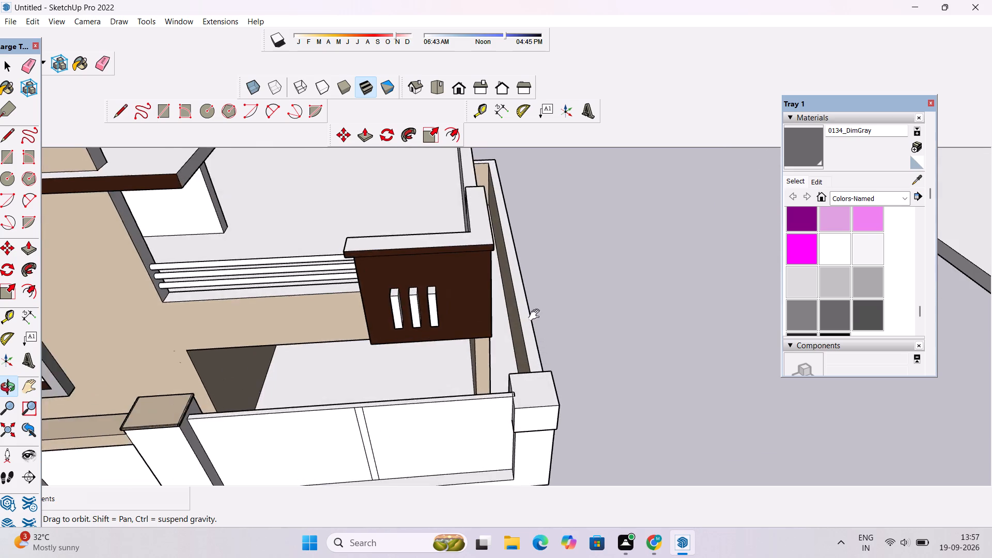
{"action": "left_click_drag", "start_coordinate": [536, 315], "coordinate": [538, 400], "text": "shift"}
{"action": "scroll", "coordinate": [538, 402], "scroll_direction": "up", "scroll_amount": 3}
{"action": "left_click_drag", "start_coordinate": [575, 350], "coordinate": [501, 372]}
{"action": "scroll", "coordinate": [518, 356], "scroll_direction": "down", "scroll_amount": 4}
{"action": "left_click_drag", "start_coordinate": [565, 327], "coordinate": [512, 401], "text": "shift"}
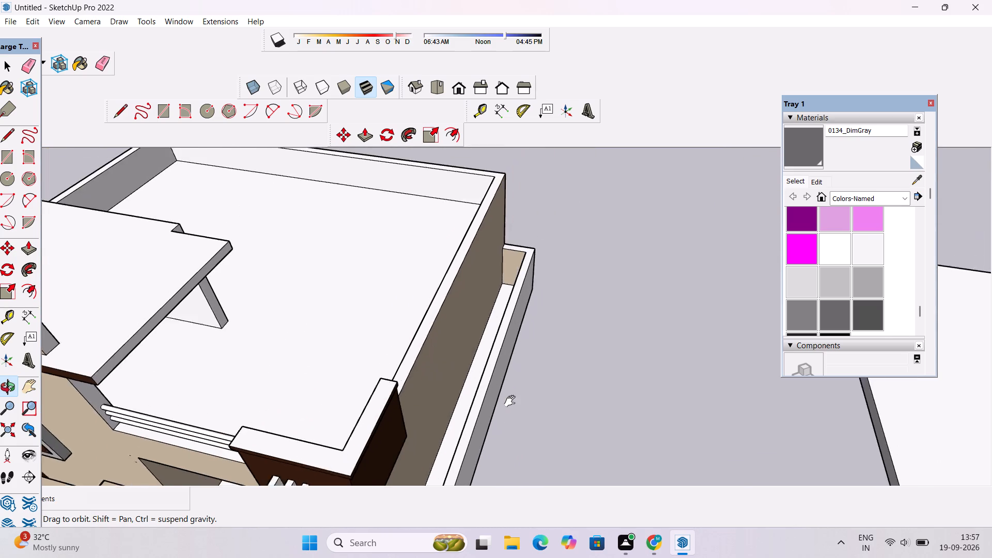
{"action": "left_click_drag", "start_coordinate": [512, 401], "coordinate": [510, 405], "text": "shift"}
{"action": "scroll", "coordinate": [501, 408], "scroll_direction": "up", "scroll_amount": 2}
{"action": "left_click_drag", "start_coordinate": [538, 395], "coordinate": [435, 391]}
{"action": "scroll", "coordinate": [415, 383], "scroll_direction": "down", "scroll_amount": 5}
{"action": "left_click_drag", "start_coordinate": [372, 418], "coordinate": [448, 368]}
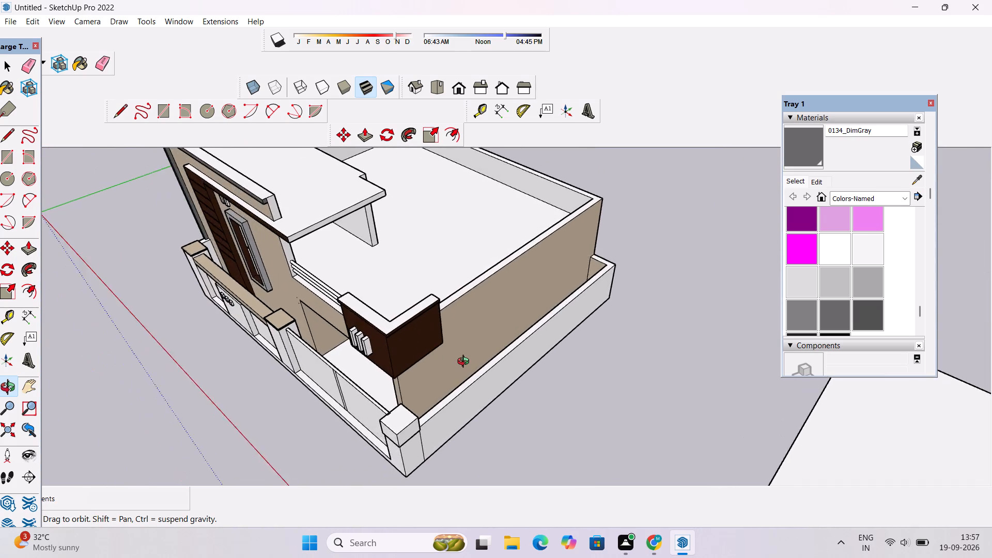
{"action": "scroll", "coordinate": [466, 363], "scroll_direction": "down", "scroll_amount": 5}
{"action": "left_click_drag", "start_coordinate": [370, 389], "coordinate": [432, 374]}
{"action": "scroll", "coordinate": [432, 374], "scroll_direction": "down", "scroll_amount": 1}
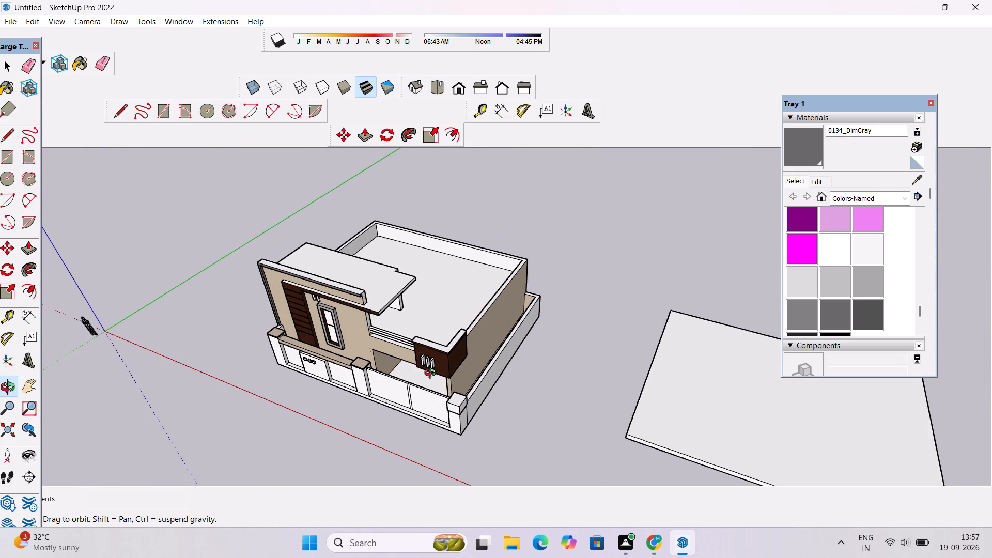
{"action": "left_click_drag", "start_coordinate": [356, 390], "coordinate": [544, 250]}
{"action": "left_click_drag", "start_coordinate": [559, 358], "coordinate": [434, 403]}
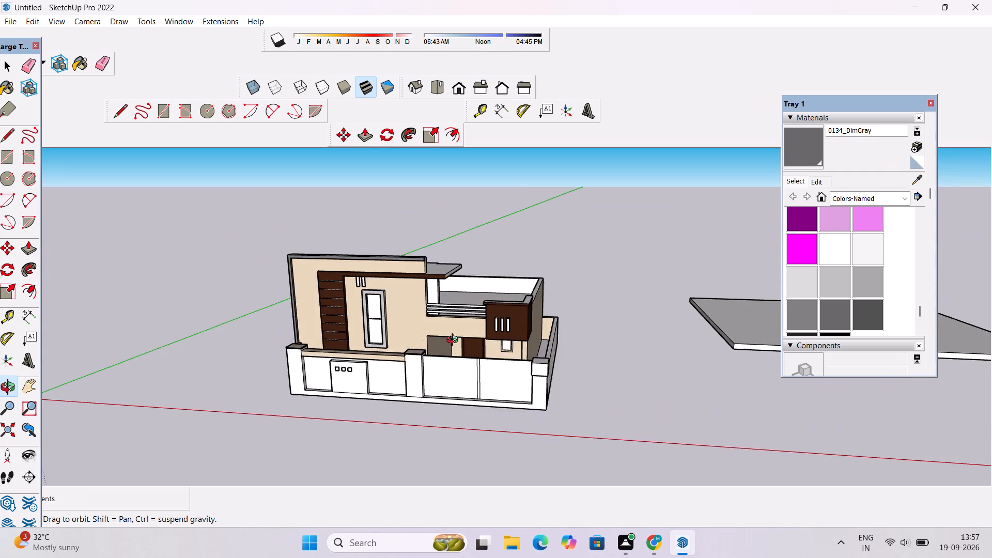
Examine the porch's ceiling, door and small window and the dark brown balcony block above it up close.
{"action": "scroll", "coordinate": [459, 334], "scroll_direction": "up", "scroll_amount": 8}
{"action": "left_click_drag", "start_coordinate": [483, 384], "coordinate": [523, 358]}
{"action": "scroll", "coordinate": [524, 357], "scroll_direction": "up", "scroll_amount": 8}
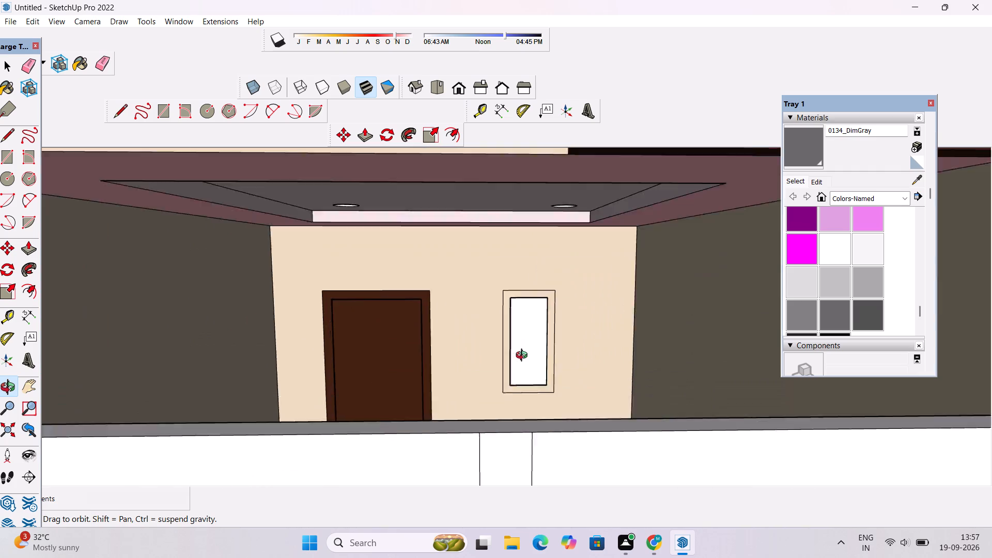
{"action": "scroll", "coordinate": [524, 357], "scroll_direction": "up", "scroll_amount": 1}
{"action": "left_click_drag", "start_coordinate": [547, 352], "coordinate": [515, 380]}
{"action": "scroll", "coordinate": [506, 357], "scroll_direction": "down", "scroll_amount": 10}
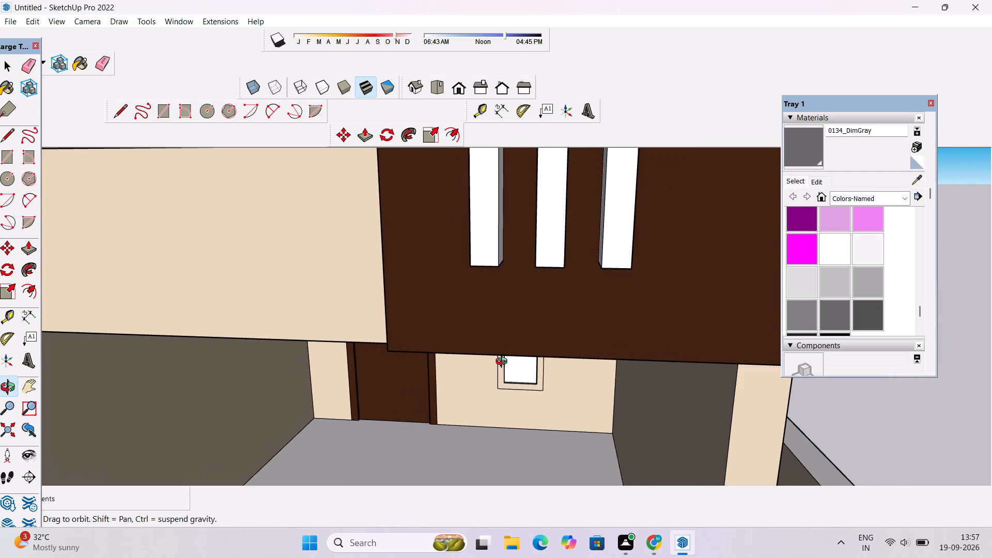
{"action": "left_click_drag", "start_coordinate": [484, 419], "coordinate": [515, 369], "text": "shift"}
{"action": "scroll", "coordinate": [515, 369], "scroll_direction": "down", "scroll_amount": 5}
{"action": "left_click_drag", "start_coordinate": [546, 353], "coordinate": [653, 337]}
{"action": "left_click_drag", "start_coordinate": [647, 349], "coordinate": [621, 364]}
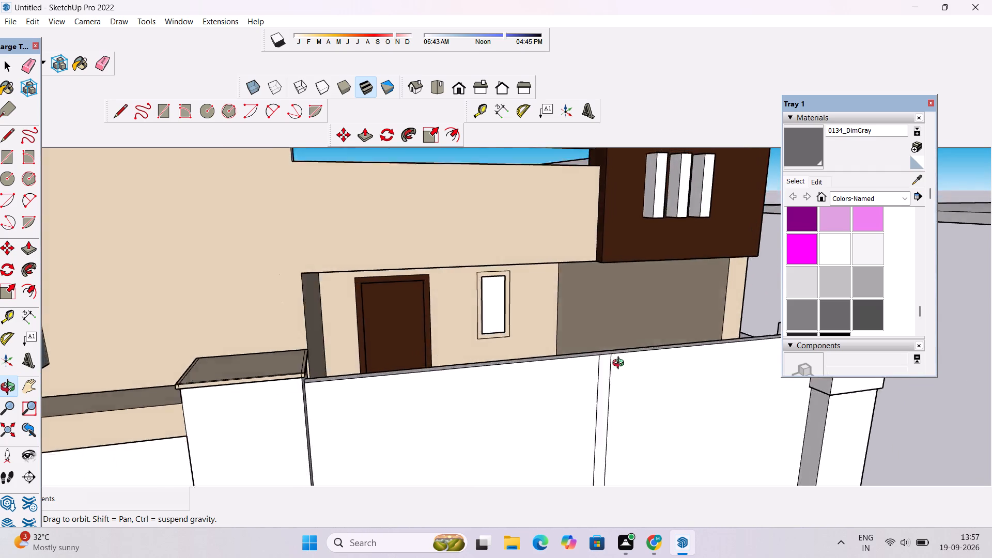
Examine the front compound wall's panels, coping and middle pillar cap from both sides.
{"action": "left_click_drag", "start_coordinate": [621, 364], "coordinate": [516, 367]}
{"action": "scroll", "coordinate": [404, 405], "scroll_direction": "down", "scroll_amount": 6}
{"action": "left_click_drag", "start_coordinate": [420, 412], "coordinate": [460, 370], "text": "shift"}
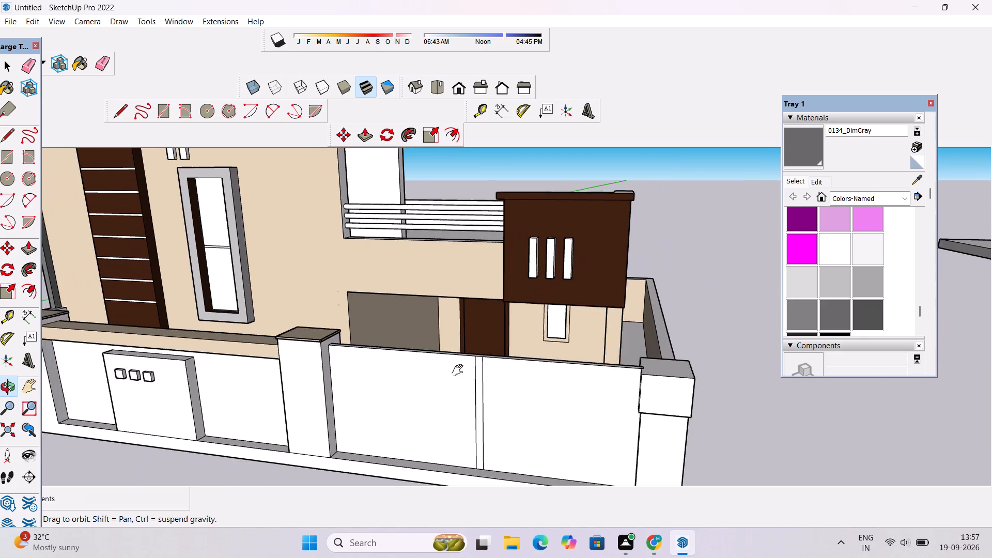
{"action": "left_click_drag", "start_coordinate": [460, 370], "coordinate": [468, 359], "text": "shift"}
{"action": "scroll", "coordinate": [469, 358], "scroll_direction": "down", "scroll_amount": 4}
{"action": "left_click_drag", "start_coordinate": [337, 416], "coordinate": [378, 403]}
{"action": "scroll", "coordinate": [378, 403], "scroll_direction": "up", "scroll_amount": 4}
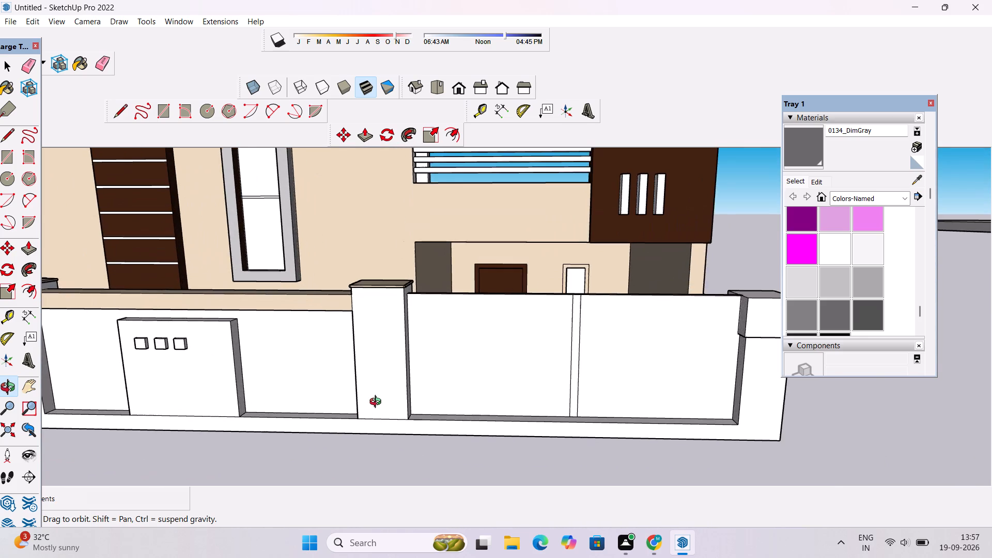
{"action": "scroll", "coordinate": [378, 403], "scroll_direction": "down", "scroll_amount": 4}
{"action": "left_click_drag", "start_coordinate": [514, 384], "coordinate": [407, 397]}
{"action": "scroll", "coordinate": [395, 351], "scroll_direction": "up", "scroll_amount": 7}
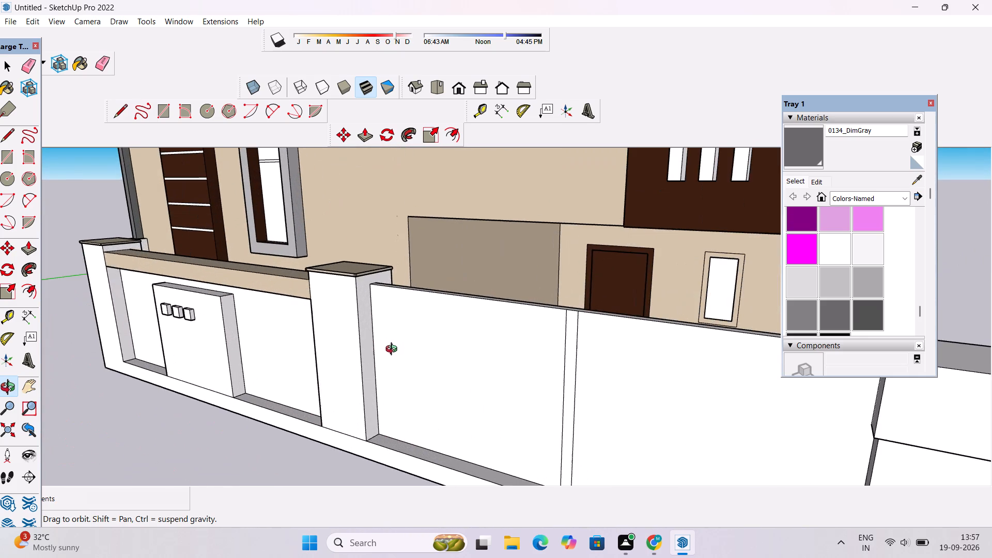
{"action": "left_click_drag", "start_coordinate": [270, 376], "coordinate": [577, 370]}
{"action": "left_click_drag", "start_coordinate": [557, 378], "coordinate": [577, 411], "text": "shift"}
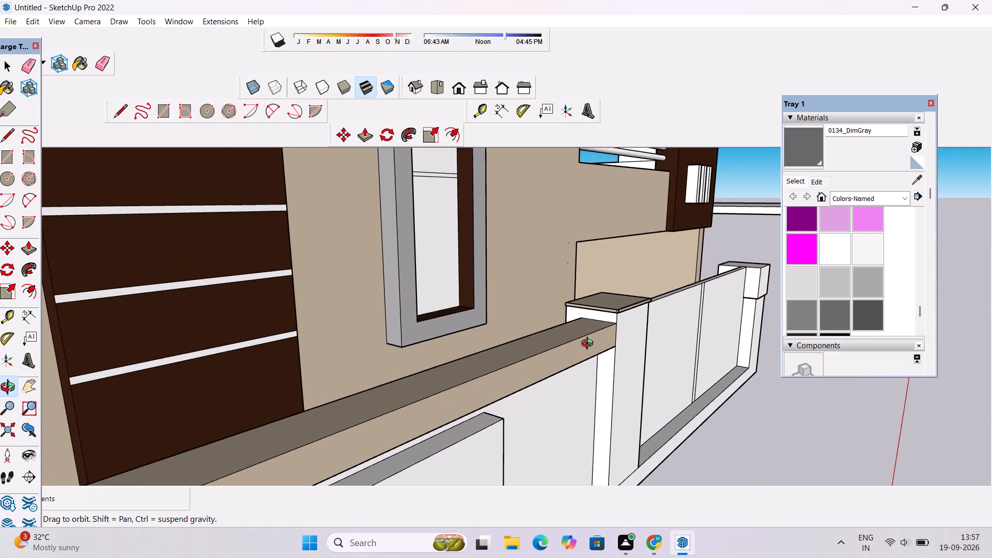
{"action": "scroll", "coordinate": [590, 343], "scroll_direction": "up", "scroll_amount": 4}
{"action": "left_click_drag", "start_coordinate": [648, 348], "coordinate": [468, 360], "text": "shift"}
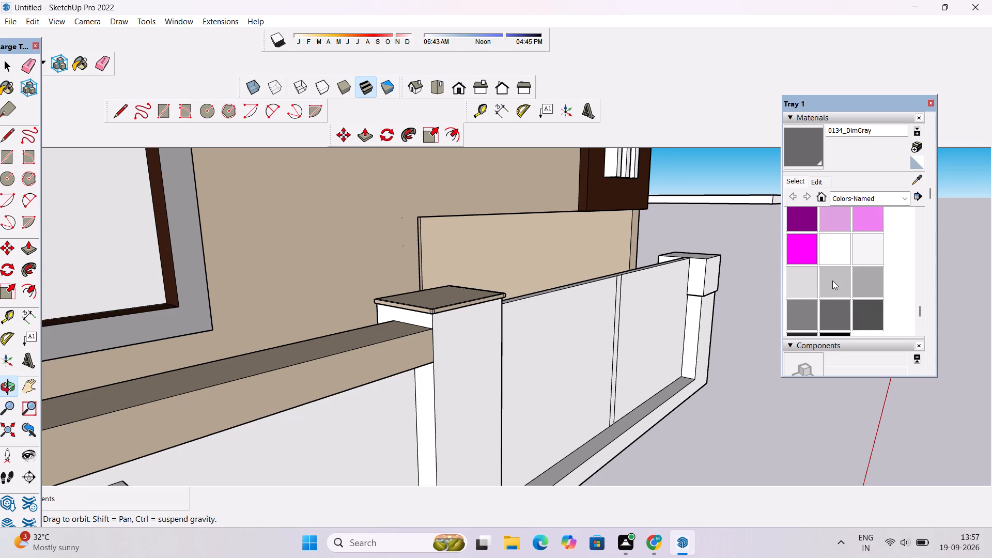
Browse the Colors-Named material swatches for another colour.
{"action": "scroll", "coordinate": [832, 281], "scroll_direction": "up", "scroll_amount": 1}
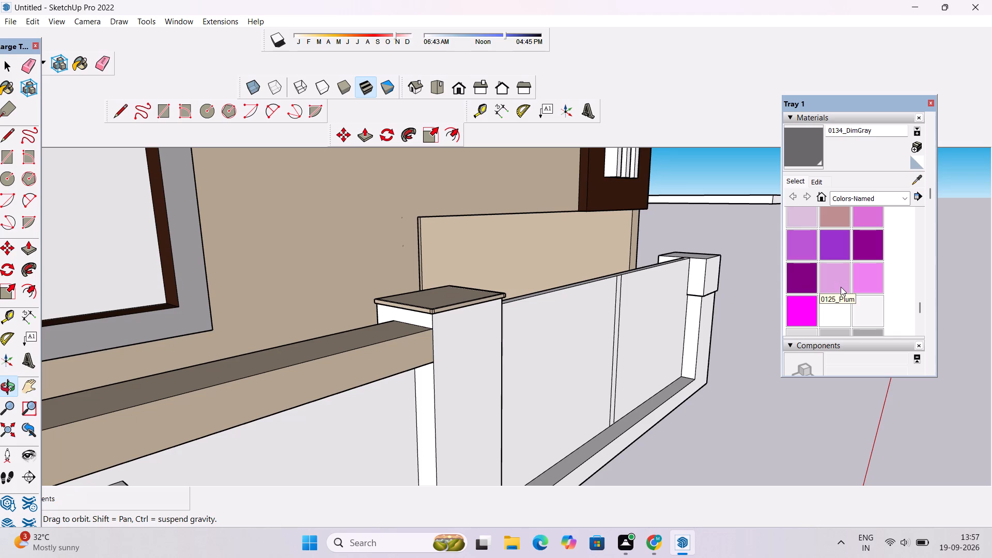
{"action": "scroll", "coordinate": [841, 287], "scroll_direction": "up", "scroll_amount": 1}
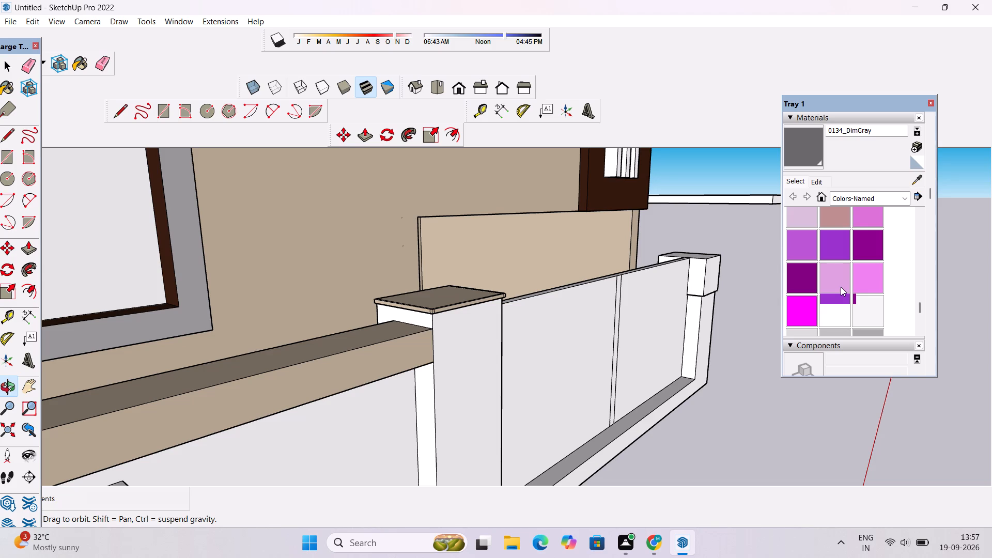
{"action": "scroll", "coordinate": [840, 287], "scroll_direction": "up", "scroll_amount": 2}
{"action": "scroll", "coordinate": [840, 287], "scroll_direction": "down", "scroll_amount": 1}
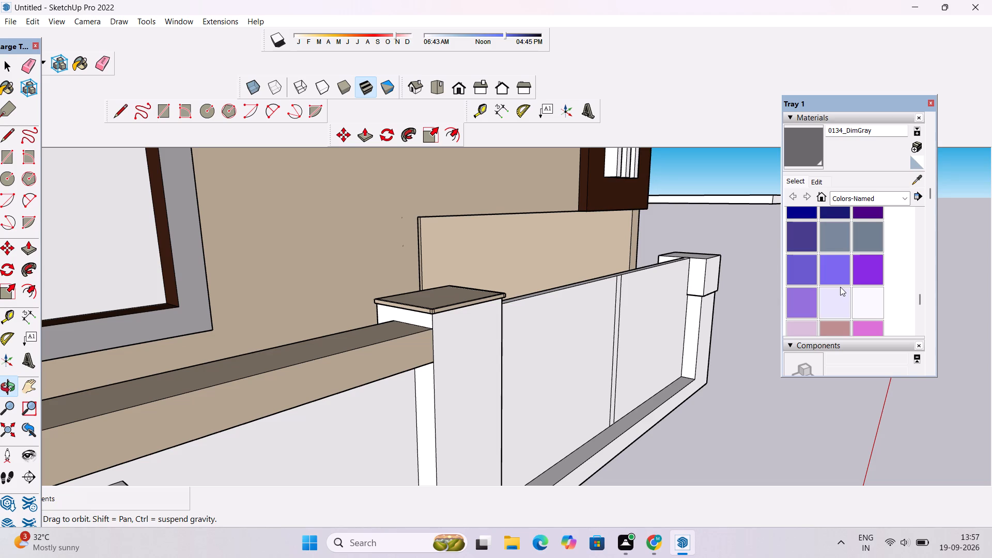
{"action": "scroll", "coordinate": [840, 287], "scroll_direction": "up", "scroll_amount": 2}
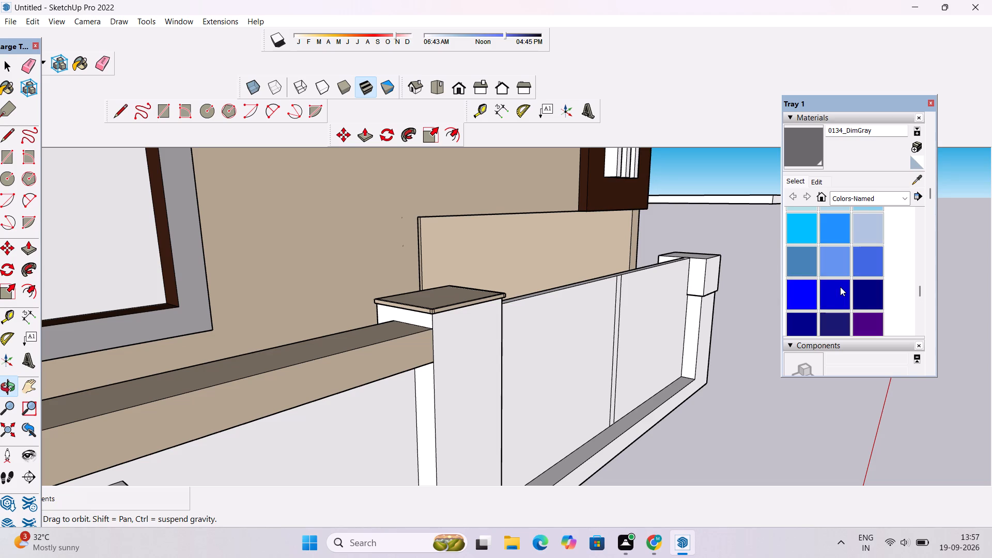
{"action": "scroll", "coordinate": [840, 287], "scroll_direction": "down", "scroll_amount": 8}
{"action": "scroll", "coordinate": [840, 287], "scroll_direction": "up", "scroll_amount": 2}
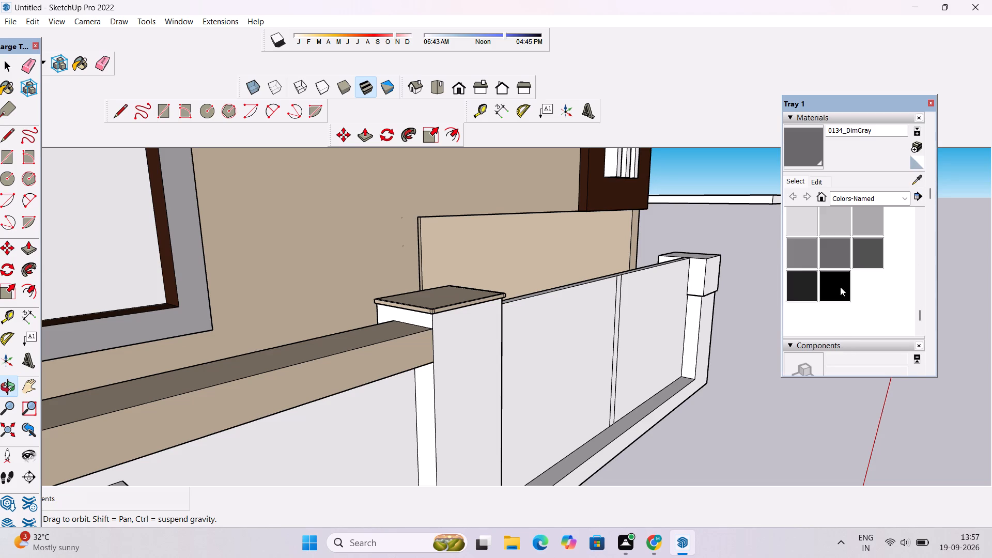
{"action": "scroll", "coordinate": [840, 287], "scroll_direction": "up", "scroll_amount": 3}
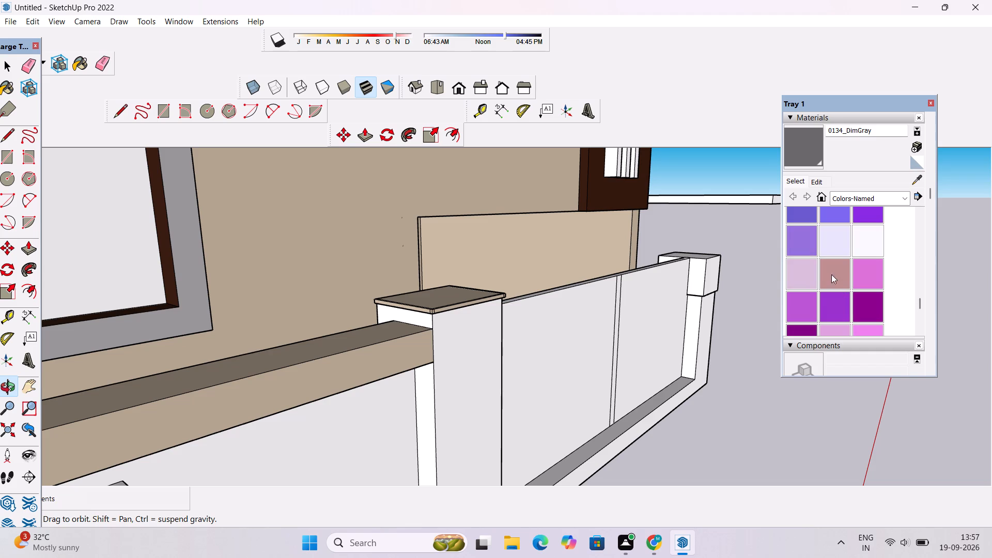
{"action": "scroll", "coordinate": [840, 259], "scroll_direction": "up", "scroll_amount": 3}
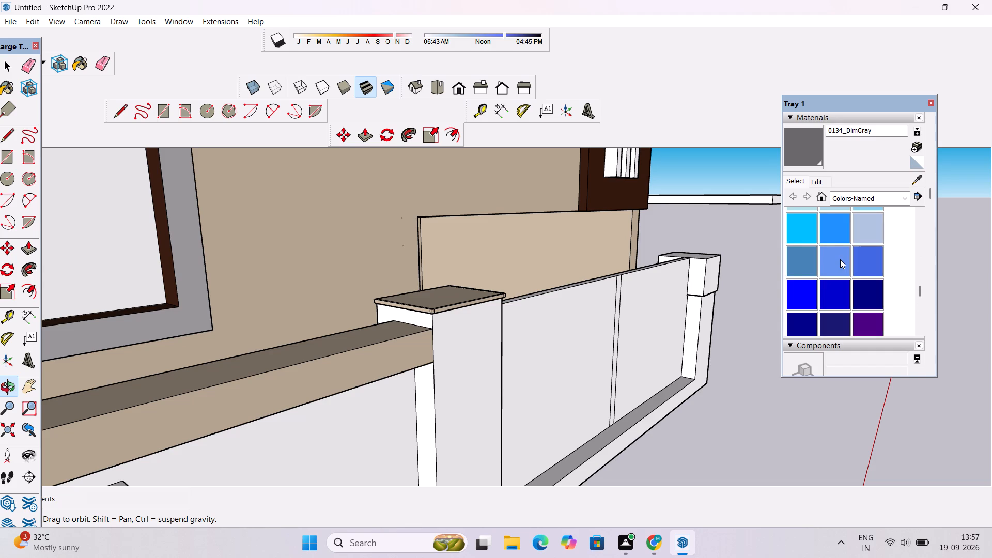
Examine the front compound wall, its pillars, the gate panels and the house front from several angles and distances.
{"action": "key", "text": "o"}
{"action": "scroll", "coordinate": [669, 314], "scroll_direction": "down", "scroll_amount": 1}
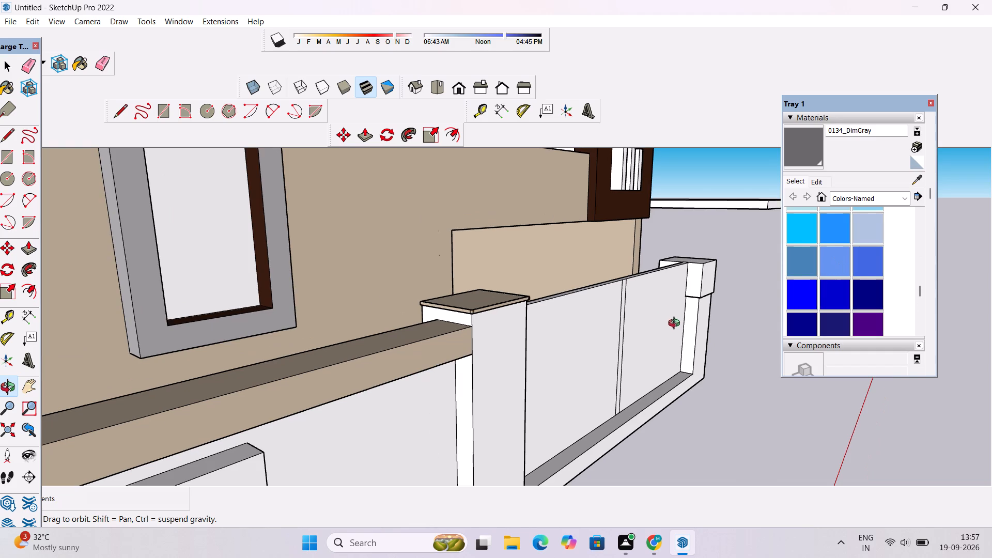
{"action": "left_click_drag", "start_coordinate": [687, 336], "coordinate": [638, 336]}
{"action": "left_click_drag", "start_coordinate": [634, 333], "coordinate": [582, 337], "text": "shift"}
{"action": "scroll", "coordinate": [582, 337], "scroll_direction": "down", "scroll_amount": 4}
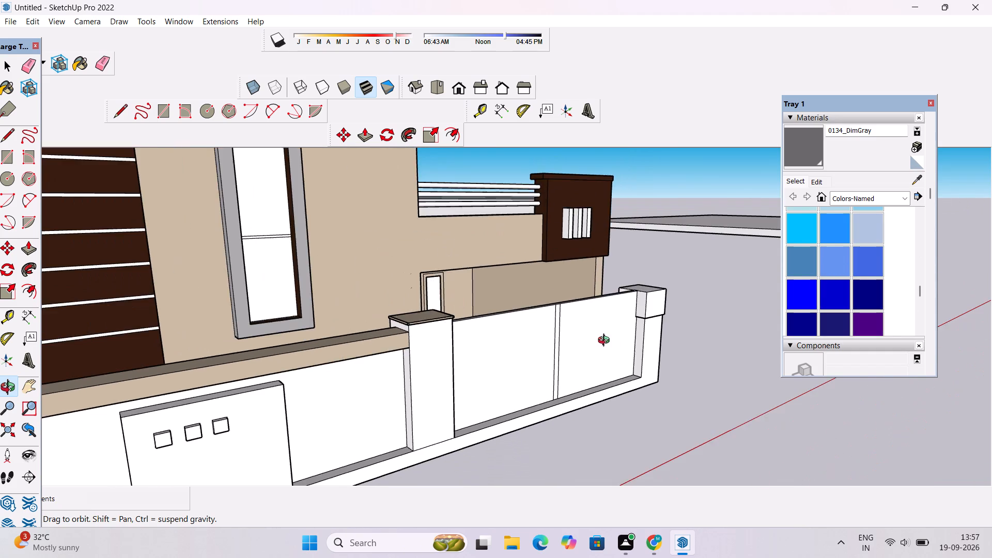
{"action": "left_click_drag", "start_coordinate": [612, 342], "coordinate": [588, 356]}
{"action": "scroll", "coordinate": [581, 350], "scroll_direction": "up", "scroll_amount": 3}
{"action": "left_click_drag", "start_coordinate": [593, 351], "coordinate": [505, 332], "text": "shift"}
{"action": "scroll", "coordinate": [505, 331], "scroll_direction": "up", "scroll_amount": 2}
{"action": "left_click_drag", "start_coordinate": [587, 319], "coordinate": [513, 331]}
{"action": "scroll", "coordinate": [501, 327], "scroll_direction": "down", "scroll_amount": 3}
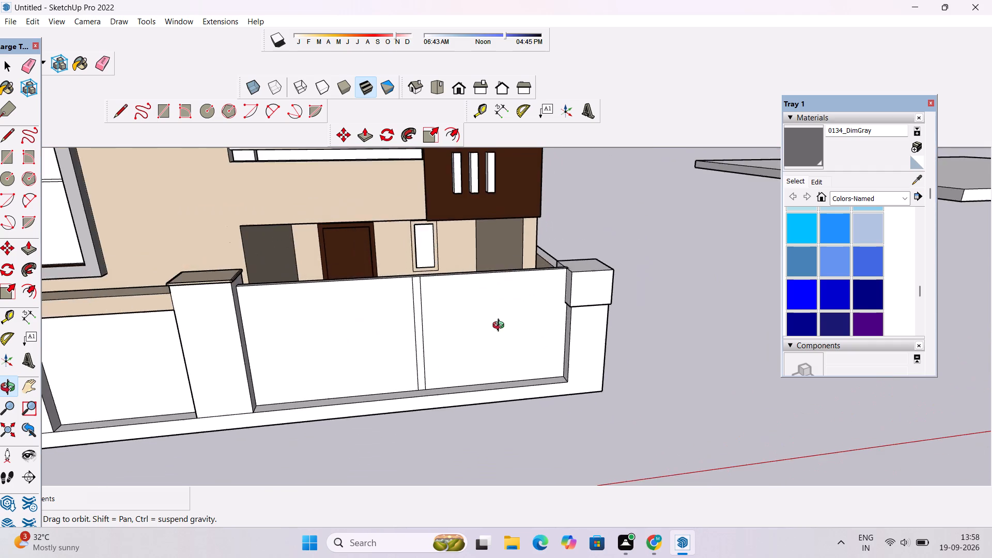
{"action": "scroll", "coordinate": [501, 327], "scroll_direction": "down", "scroll_amount": 2}
{"action": "left_click_drag", "start_coordinate": [516, 333], "coordinate": [569, 344], "text": "shift"}
{"action": "scroll", "coordinate": [570, 352], "scroll_direction": "up", "scroll_amount": 2}
{"action": "left_click_drag", "start_coordinate": [569, 352], "coordinate": [380, 366]}
{"action": "left_click_drag", "start_coordinate": [418, 379], "coordinate": [474, 374]}
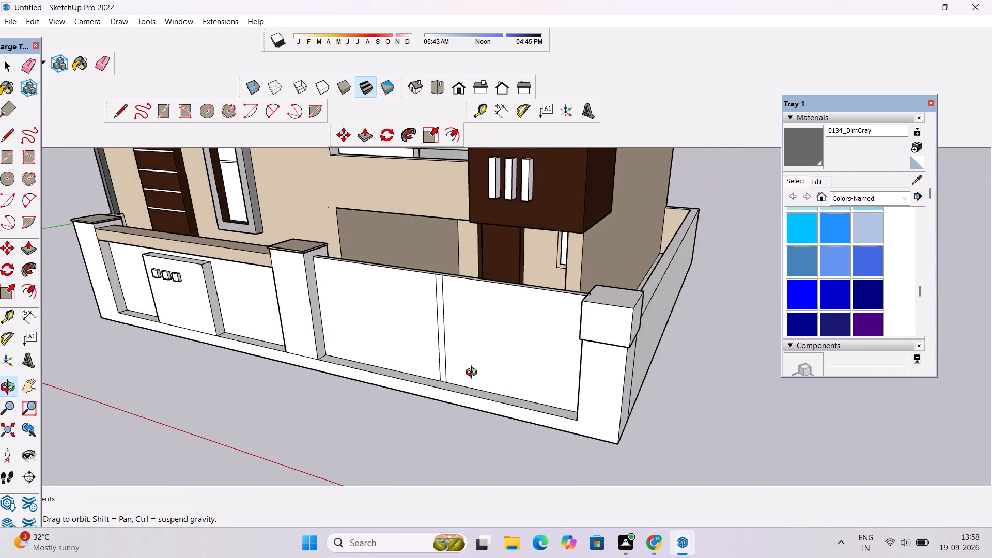
{"action": "left_click_drag", "start_coordinate": [474, 374], "coordinate": [512, 357]}
{"action": "scroll", "coordinate": [514, 357], "scroll_direction": "down", "scroll_amount": 3}
{"action": "left_click_drag", "start_coordinate": [461, 358], "coordinate": [514, 345]}
{"action": "scroll", "coordinate": [511, 347], "scroll_direction": "down", "scroll_amount": 4}
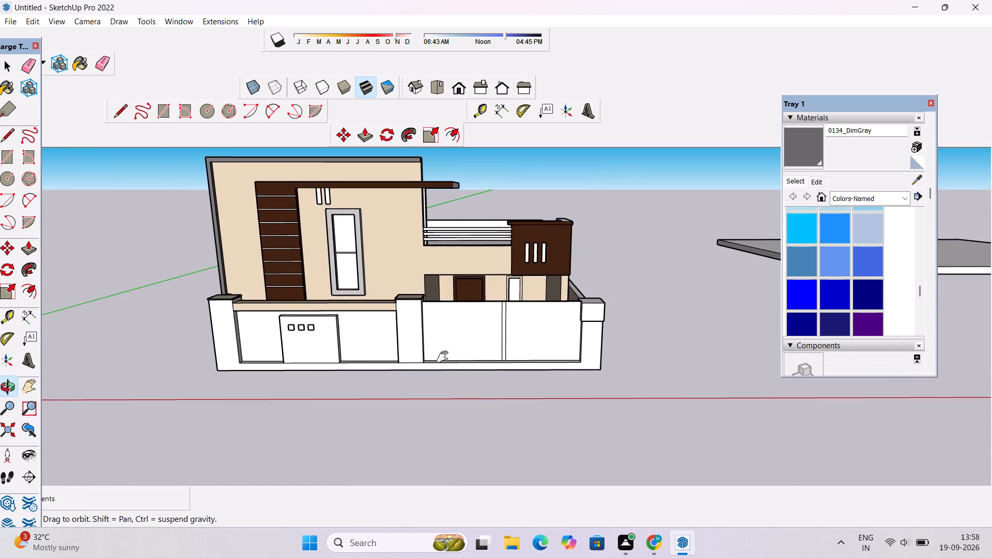
{"action": "left_click_drag", "start_coordinate": [462, 357], "coordinate": [537, 355], "text": "shift"}
{"action": "scroll", "coordinate": [522, 351], "scroll_direction": "up", "scroll_amount": 5}
{"action": "left_click_drag", "start_coordinate": [522, 351], "coordinate": [432, 388], "text": "shift"}
{"action": "left_click_drag", "start_coordinate": [430, 388], "coordinate": [453, 364]}
{"action": "scroll", "coordinate": [453, 364], "scroll_direction": "down", "scroll_amount": 3}
{"action": "left_click_drag", "start_coordinate": [490, 371], "coordinate": [495, 371], "text": "shift"}
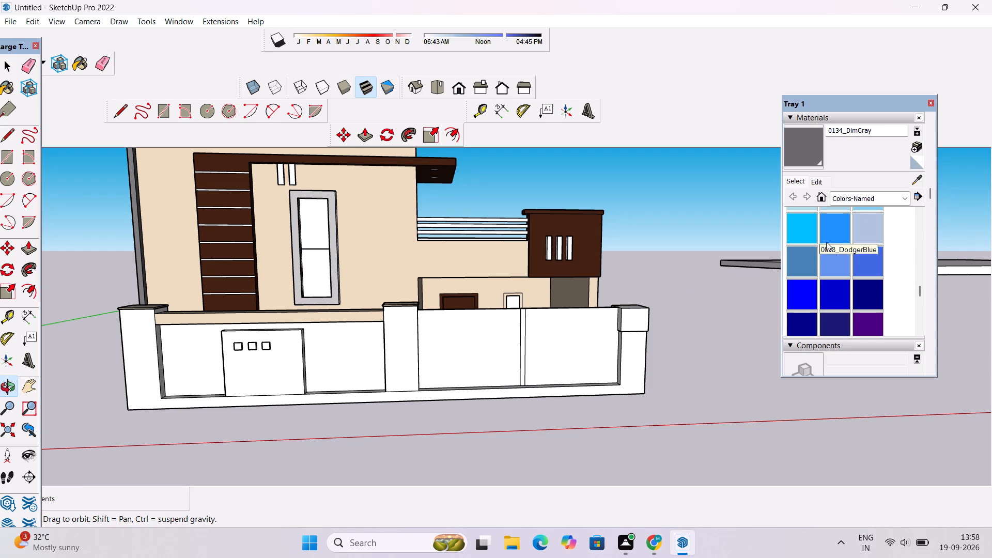
Paint the two gate panels in front of the porch with Cladding Siding Tan from the Brick, Cladding and Siding materials.
{"action": "left_click", "coordinate": [887, 200]}
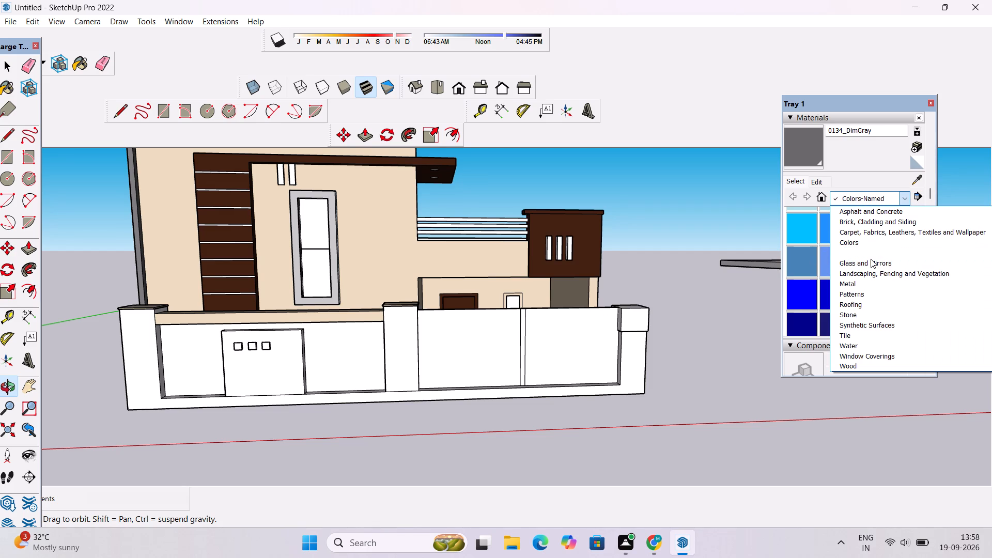
{"action": "scroll", "coordinate": [871, 259], "scroll_direction": "down", "scroll_amount": 1}
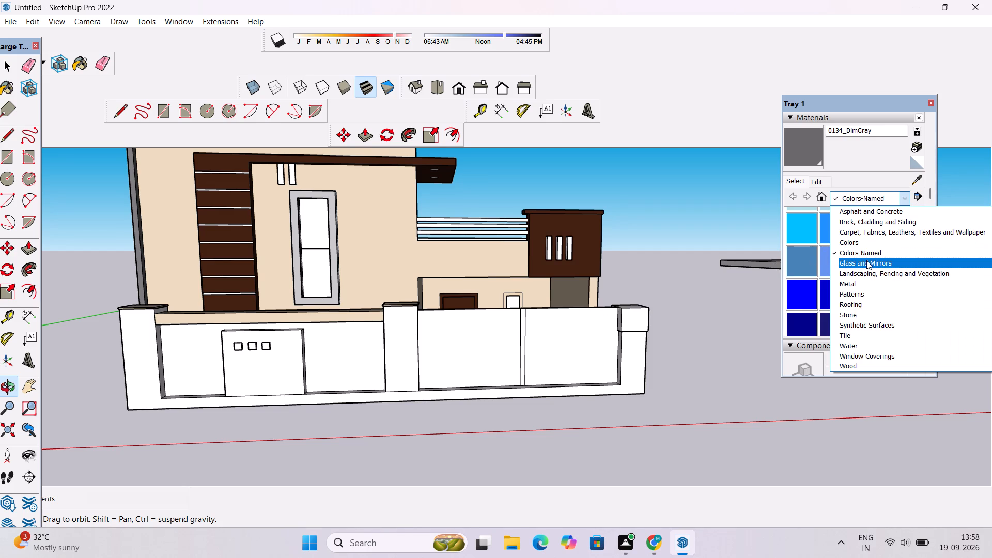
{"action": "scroll", "coordinate": [866, 260], "scroll_direction": "down", "scroll_amount": 1}
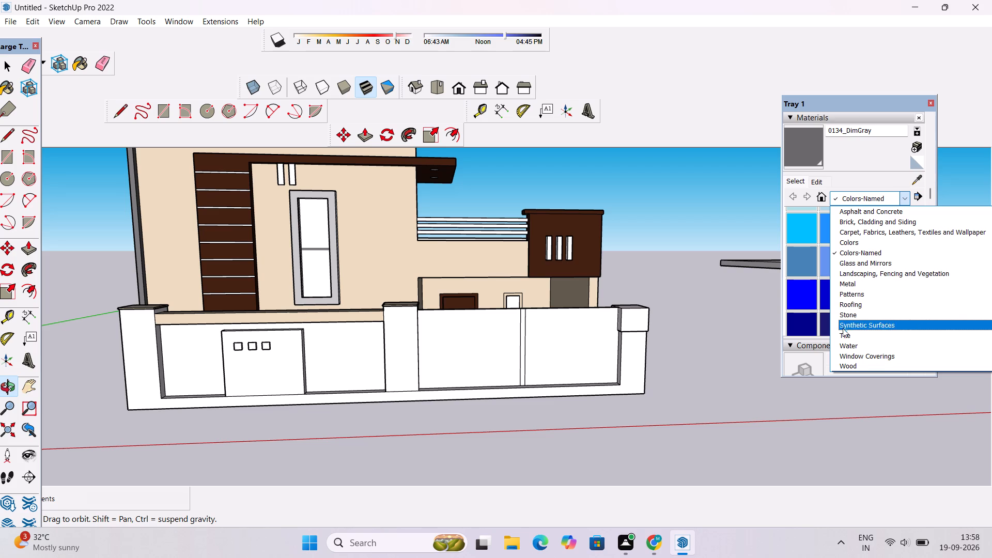
{"action": "left_click", "coordinate": [854, 224]}
{"action": "scroll", "coordinate": [845, 265], "scroll_direction": "down", "scroll_amount": 2}
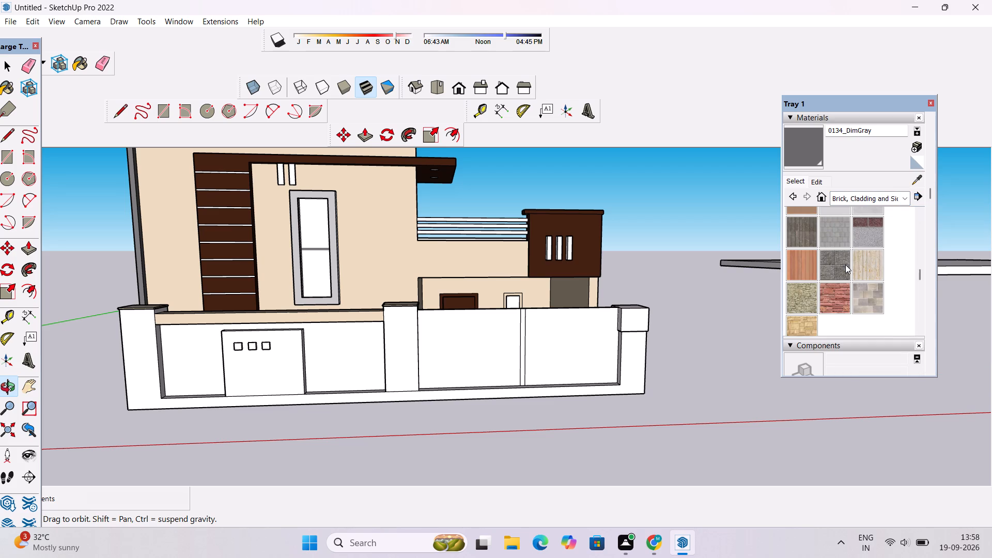
{"action": "scroll", "coordinate": [845, 265], "scroll_direction": "up", "scroll_amount": 1}
{"action": "left_click", "coordinate": [796, 263]}
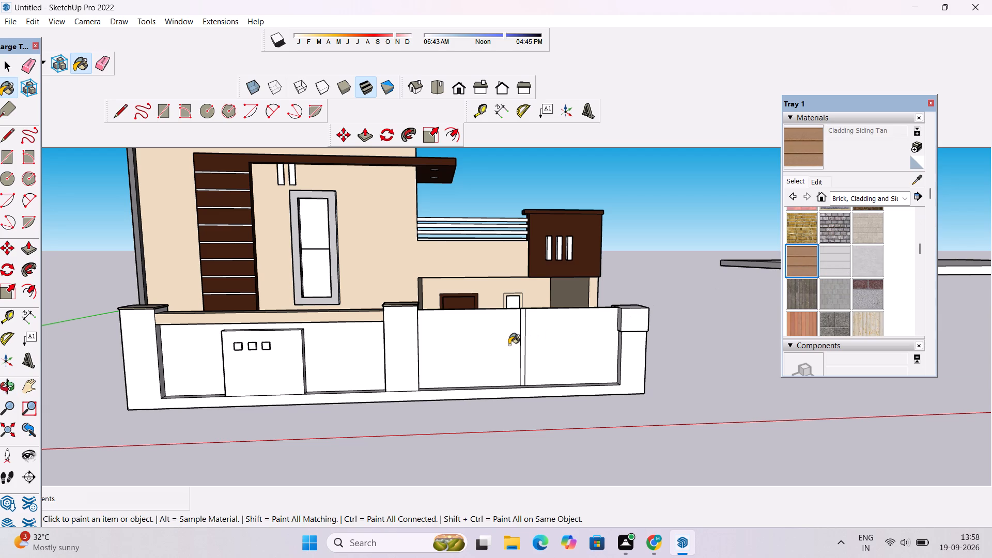
{"action": "left_click", "coordinate": [504, 346]}
{"action": "left_click", "coordinate": [569, 330]}
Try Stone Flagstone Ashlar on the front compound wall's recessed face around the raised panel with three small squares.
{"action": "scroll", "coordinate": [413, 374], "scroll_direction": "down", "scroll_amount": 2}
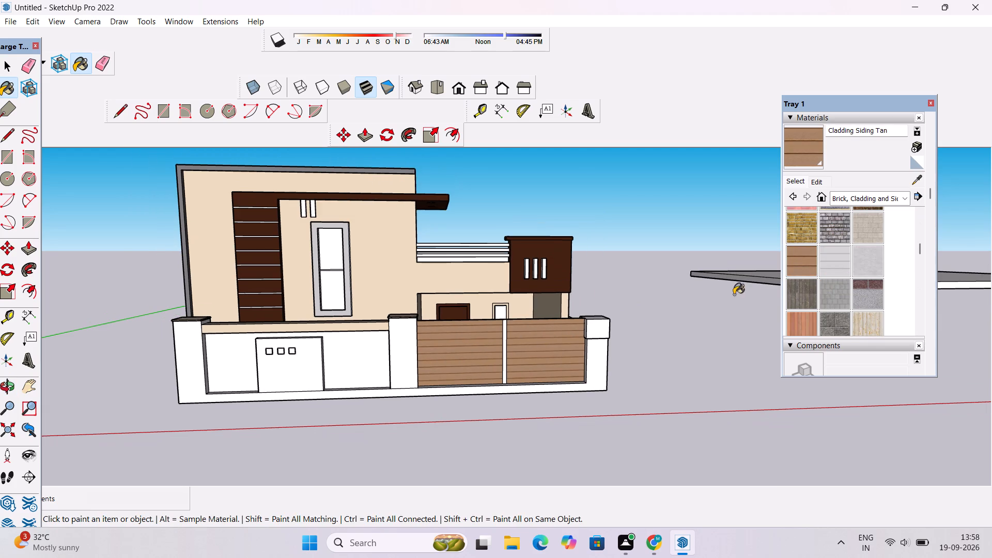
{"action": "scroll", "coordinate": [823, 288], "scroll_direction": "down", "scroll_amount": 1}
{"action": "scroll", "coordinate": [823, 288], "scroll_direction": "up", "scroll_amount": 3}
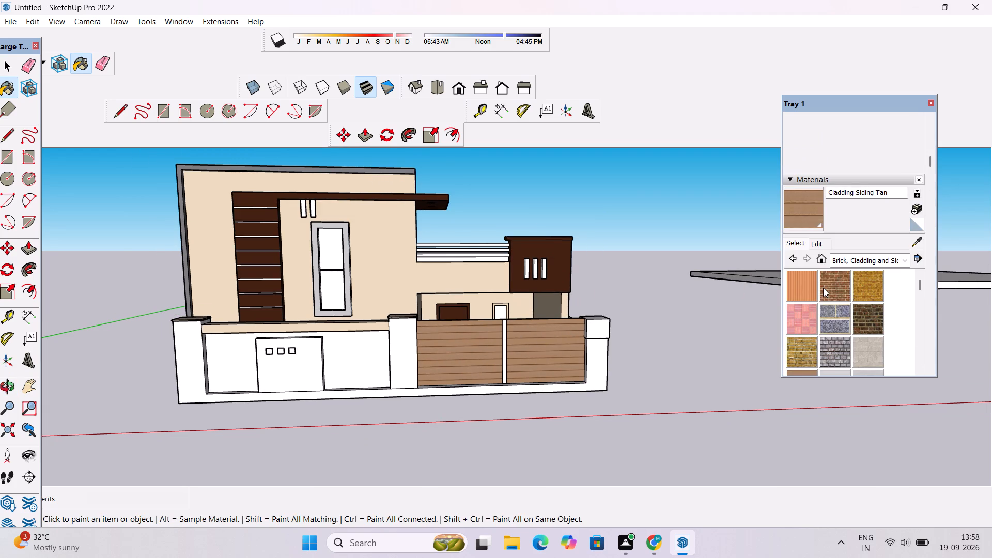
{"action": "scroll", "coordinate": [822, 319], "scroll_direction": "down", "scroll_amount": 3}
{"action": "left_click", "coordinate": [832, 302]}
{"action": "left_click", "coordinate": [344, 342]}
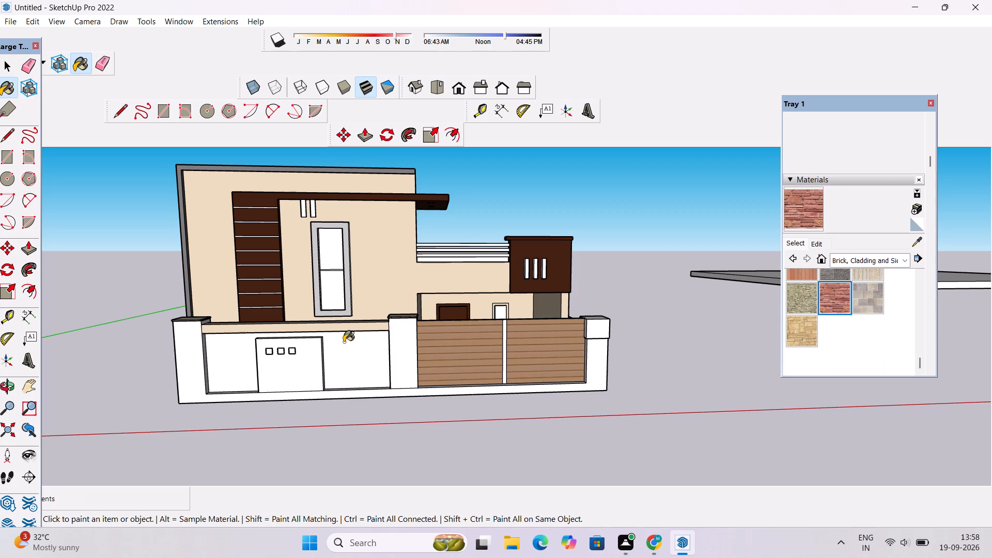
Check the stone-clad wall up close and browse the Brick, Cladding and Siding swatches for alternatives.
{"action": "scroll", "coordinate": [405, 349], "scroll_direction": "up", "scroll_amount": 1}
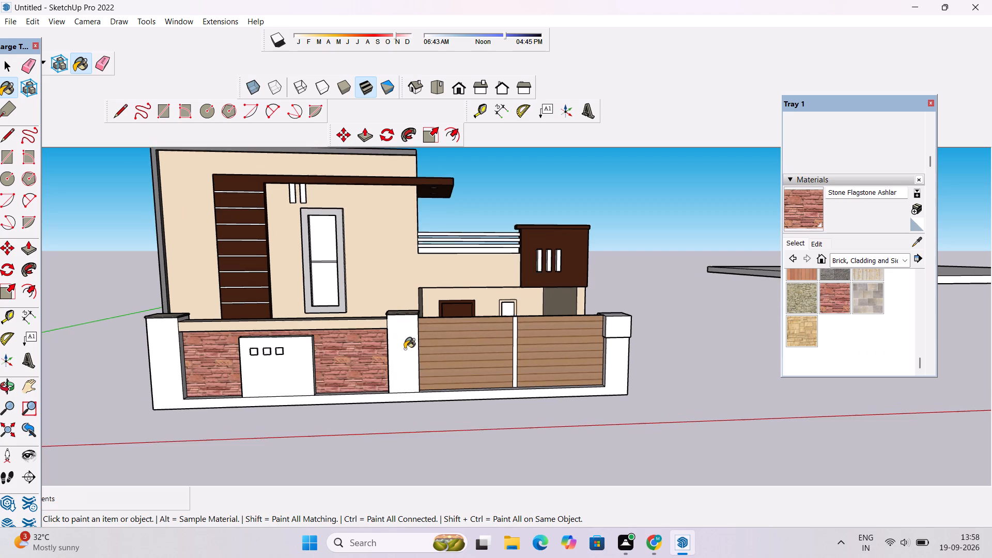
{"action": "scroll", "coordinate": [405, 349], "scroll_direction": "down", "scroll_amount": 2}
{"action": "scroll", "coordinate": [405, 349], "scroll_direction": "up", "scroll_amount": 7}
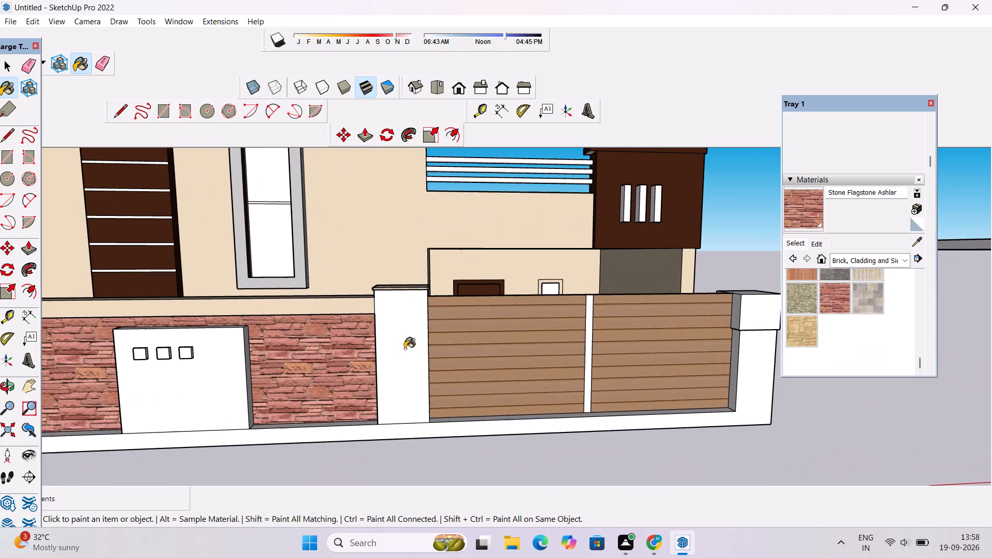
{"action": "scroll", "coordinate": [405, 349], "scroll_direction": "down", "scroll_amount": 4}
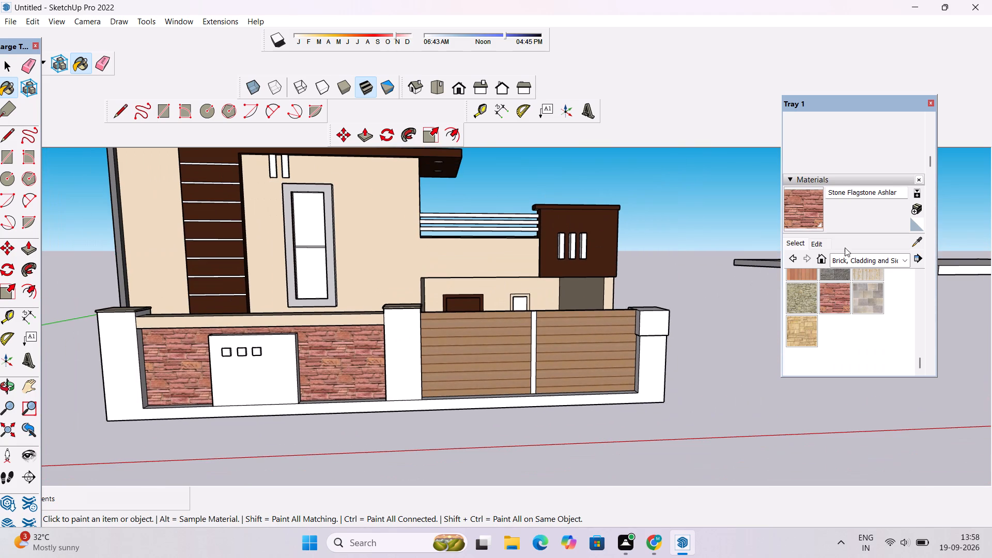
{"action": "scroll", "coordinate": [824, 293], "scroll_direction": "up", "scroll_amount": 2}
{"action": "scroll", "coordinate": [824, 293], "scroll_direction": "down", "scroll_amount": 1}
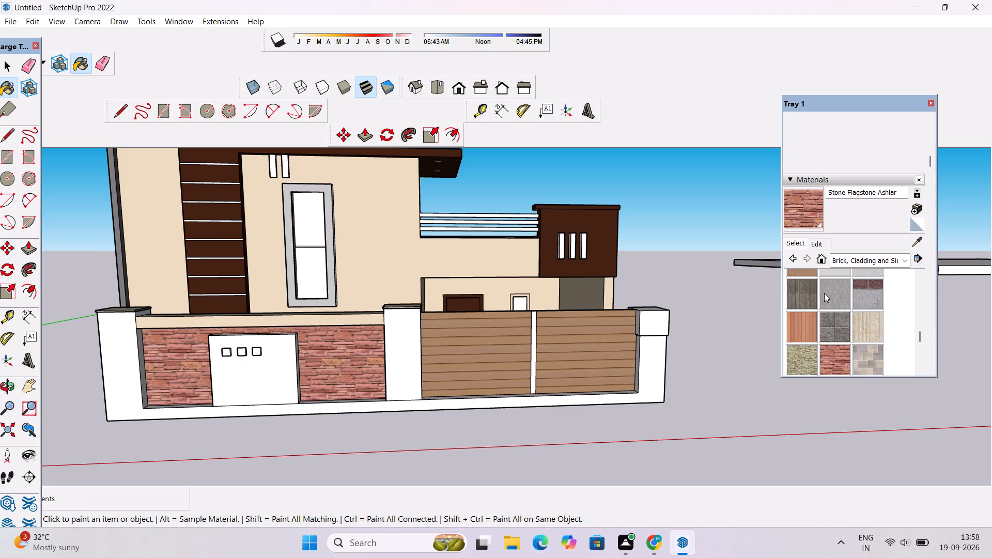
{"action": "scroll", "coordinate": [824, 293], "scroll_direction": "up", "scroll_amount": 2}
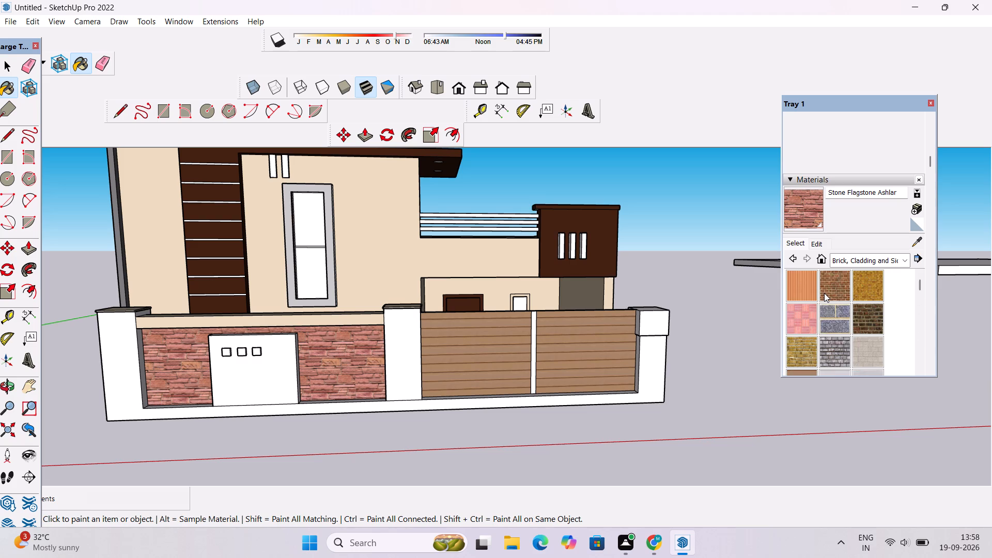
{"action": "scroll", "coordinate": [824, 293], "scroll_direction": "down", "scroll_amount": 5}
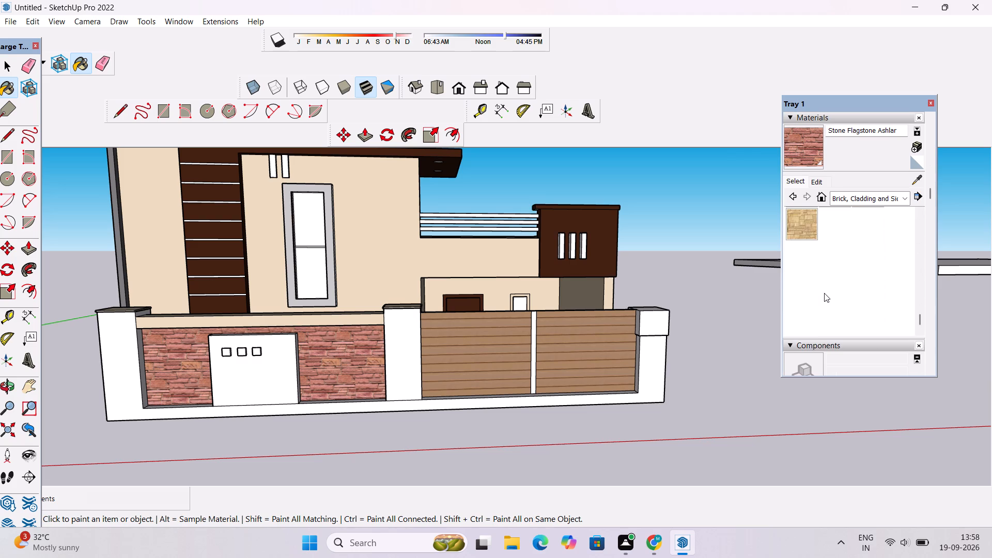
{"action": "scroll", "coordinate": [824, 293], "scroll_direction": "up", "scroll_amount": 2}
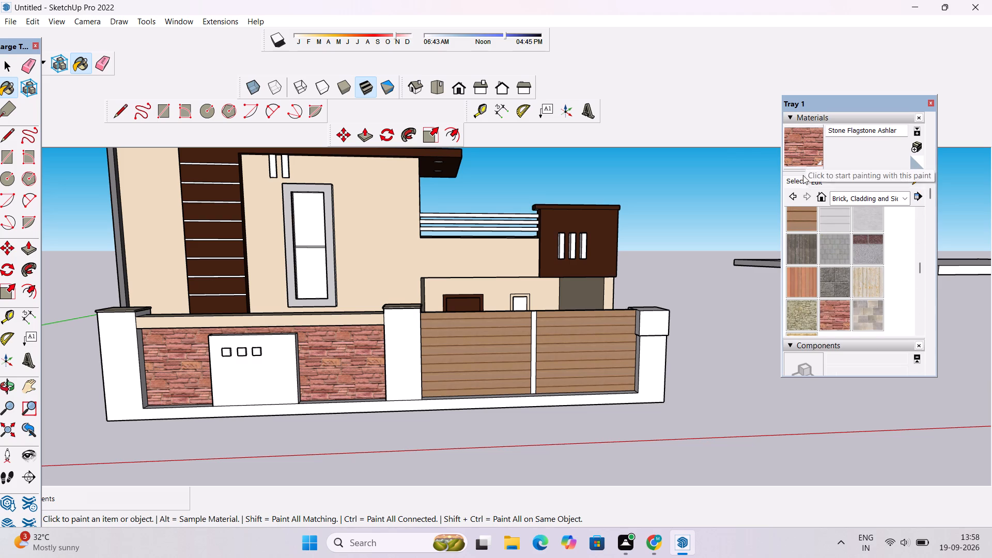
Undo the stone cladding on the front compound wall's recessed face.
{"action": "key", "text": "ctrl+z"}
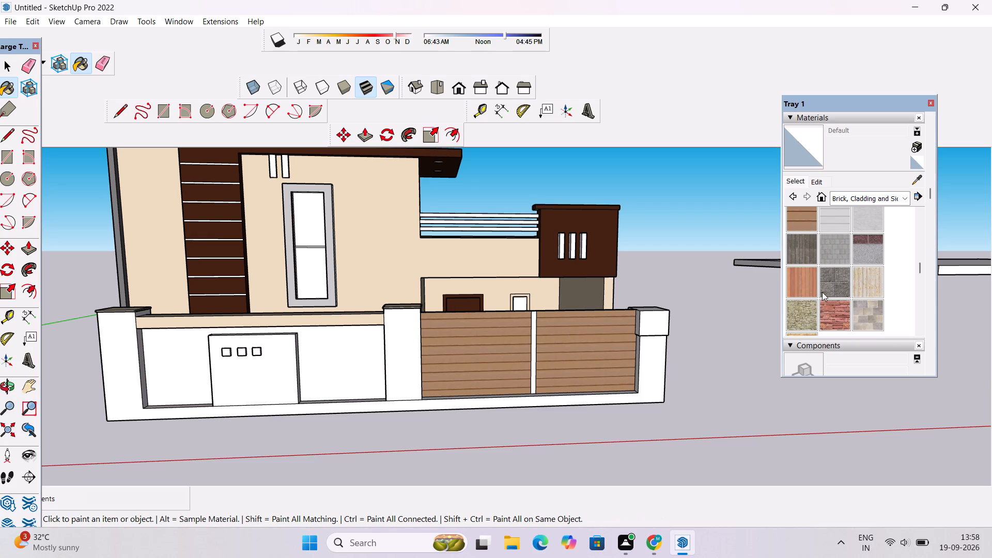
Paint the front compound wall's end pillars, base strip and middle pillar with Stone Flagstone Ashlar.
{"action": "left_click", "coordinate": [827, 314]}
{"action": "left_click", "coordinate": [114, 363]}
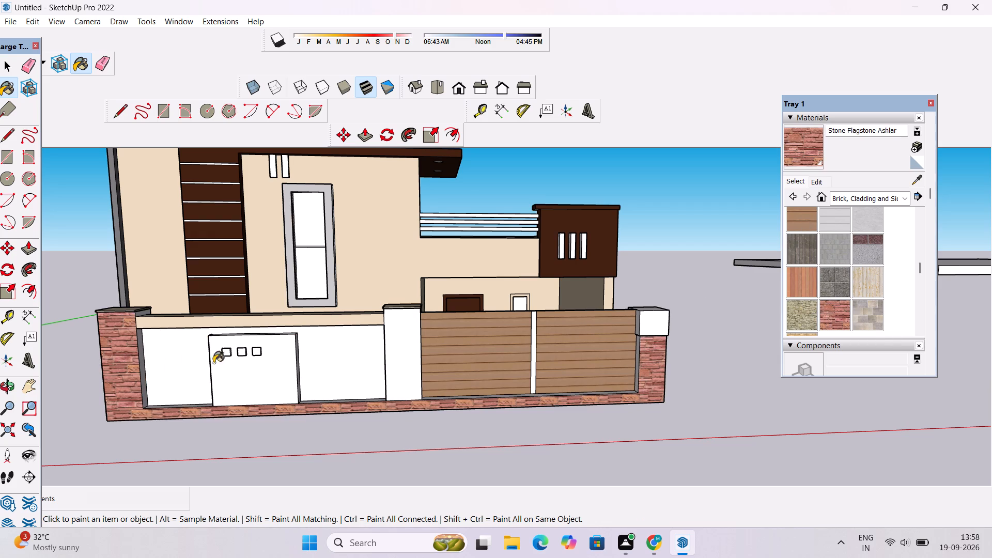
{"action": "left_click", "coordinate": [406, 339]}
Paint the two pillar side faces bordering the recessed white wall section with Stone Flagstone Ashlar.
{"action": "scroll", "coordinate": [367, 428], "scroll_direction": "up", "scroll_amount": 5}
{"action": "scroll", "coordinate": [326, 382], "scroll_direction": "up", "scroll_amount": 3}
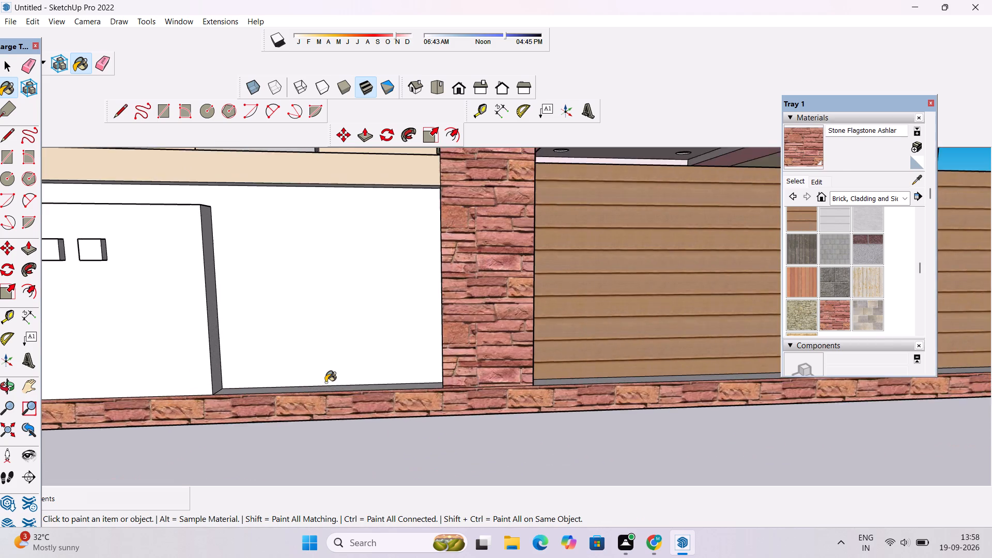
{"action": "scroll", "coordinate": [326, 382], "scroll_direction": "up", "scroll_amount": 11}
{"action": "scroll", "coordinate": [306, 382], "scroll_direction": "down", "scroll_amount": 7}
{"action": "scroll", "coordinate": [425, 286], "scroll_direction": "up", "scroll_amount": 2}
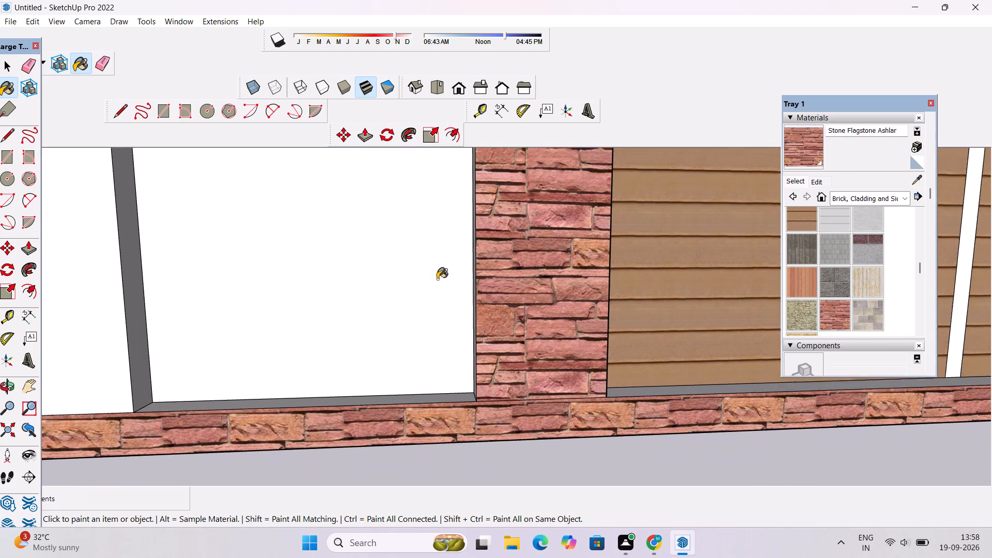
{"action": "scroll", "coordinate": [437, 279], "scroll_direction": "up", "scroll_amount": 7}
{"action": "scroll", "coordinate": [483, 261], "scroll_direction": "up", "scroll_amount": 8}
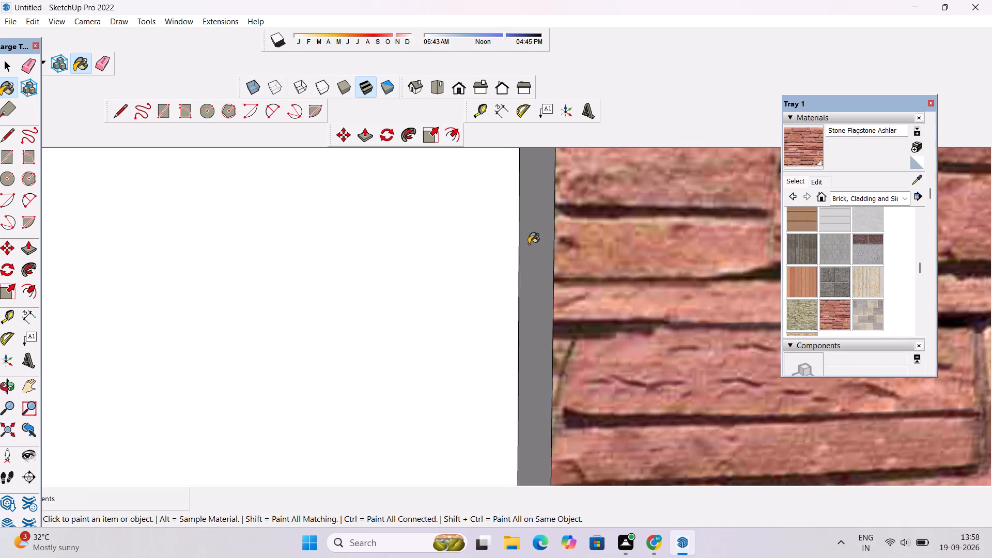
{"action": "left_click", "coordinate": [538, 236]}
{"action": "scroll", "coordinate": [507, 256], "scroll_direction": "down", "scroll_amount": 20}
{"action": "scroll", "coordinate": [507, 256], "scroll_direction": "down", "scroll_amount": 1}
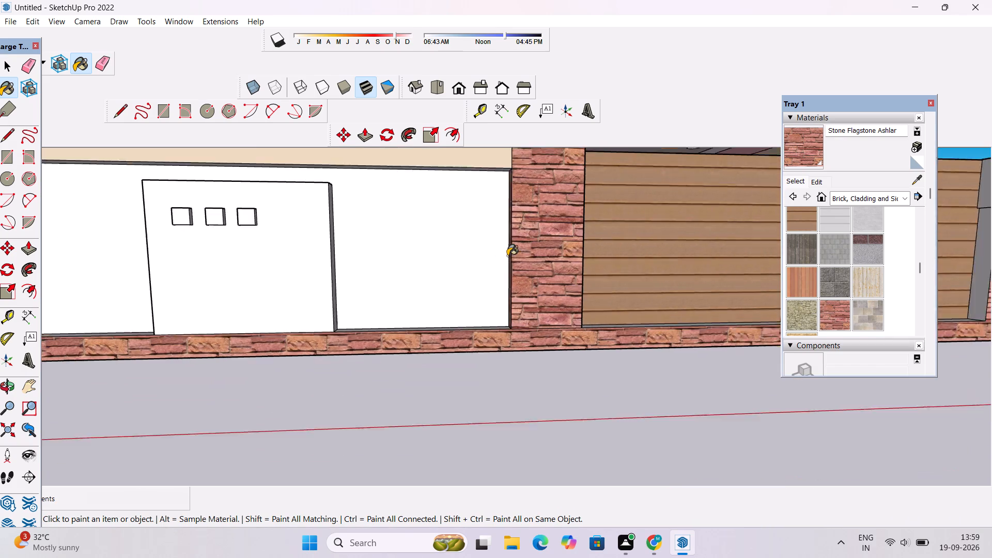
{"action": "scroll", "coordinate": [507, 256], "scroll_direction": "down", "scroll_amount": 6}
{"action": "scroll", "coordinate": [122, 192], "scroll_direction": "up", "scroll_amount": 7}
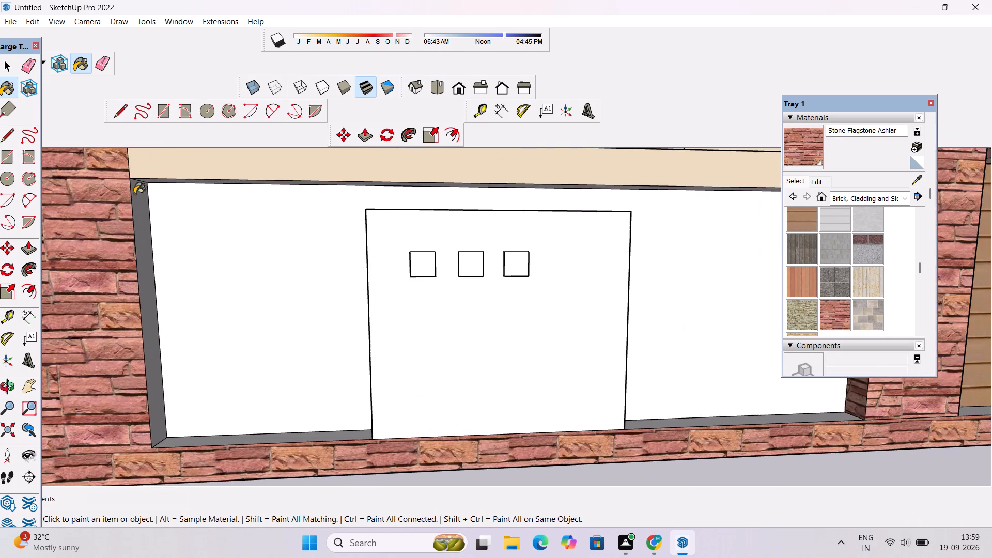
{"action": "scroll", "coordinate": [134, 194], "scroll_direction": "up", "scroll_amount": 6}
{"action": "left_click", "coordinate": [126, 221]}
Paint the gate-side faces of the corner pillar, below its cap, and of the middle pillar with Stone Flagstone Ashlar.
{"action": "scroll", "coordinate": [126, 221], "scroll_direction": "down", "scroll_amount": 18}
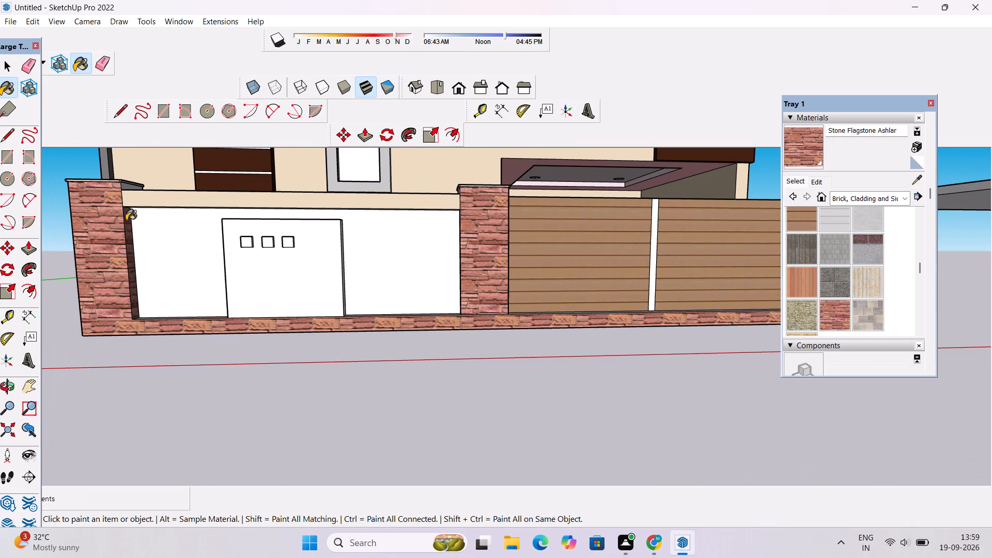
{"action": "scroll", "coordinate": [698, 243], "scroll_direction": "up", "scroll_amount": 9}
{"action": "left_click", "coordinate": [709, 235]}
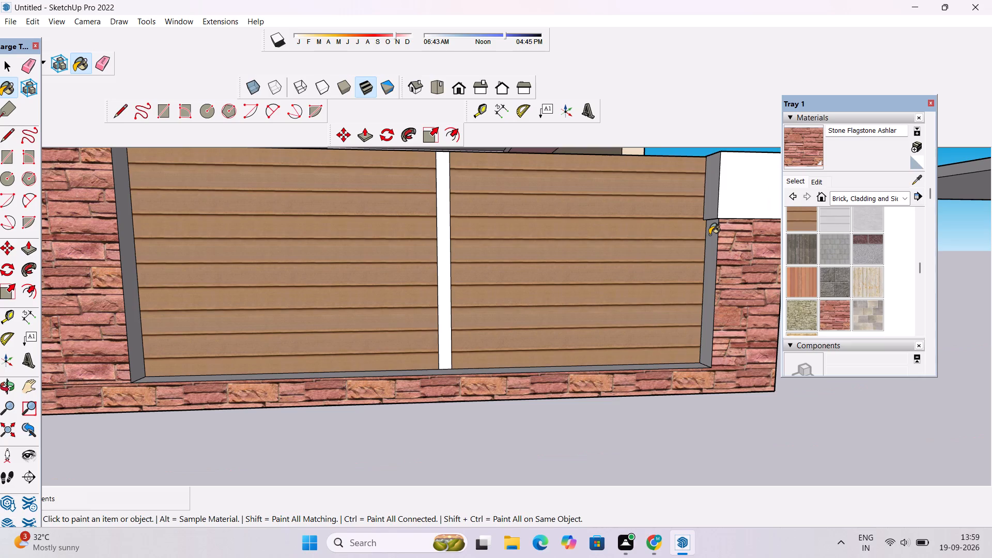
{"action": "scroll", "coordinate": [620, 254], "scroll_direction": "down", "scroll_amount": 10}
{"action": "scroll", "coordinate": [553, 257], "scroll_direction": "up", "scroll_amount": 2}
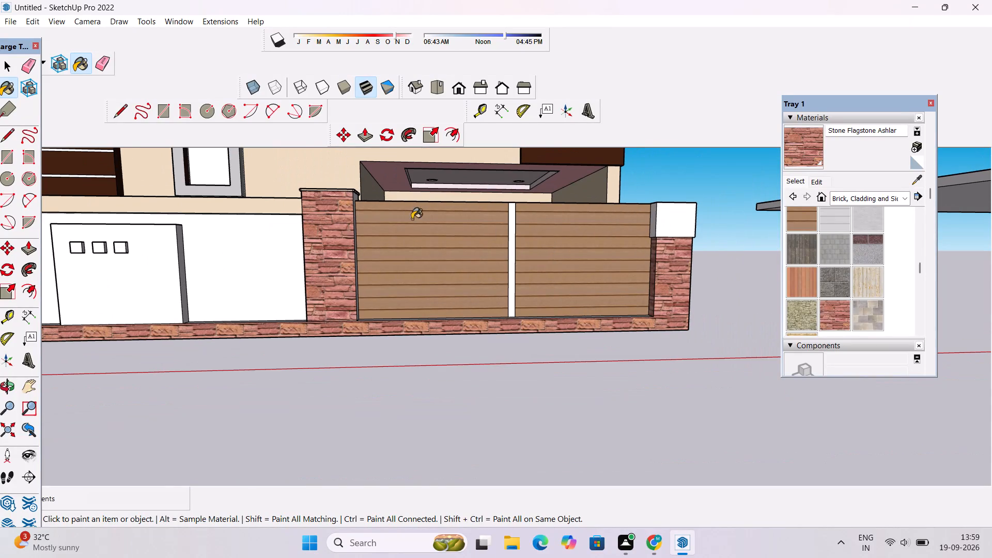
{"action": "scroll", "coordinate": [359, 215], "scroll_direction": "up", "scroll_amount": 14}
{"action": "left_click", "coordinate": [339, 219]}
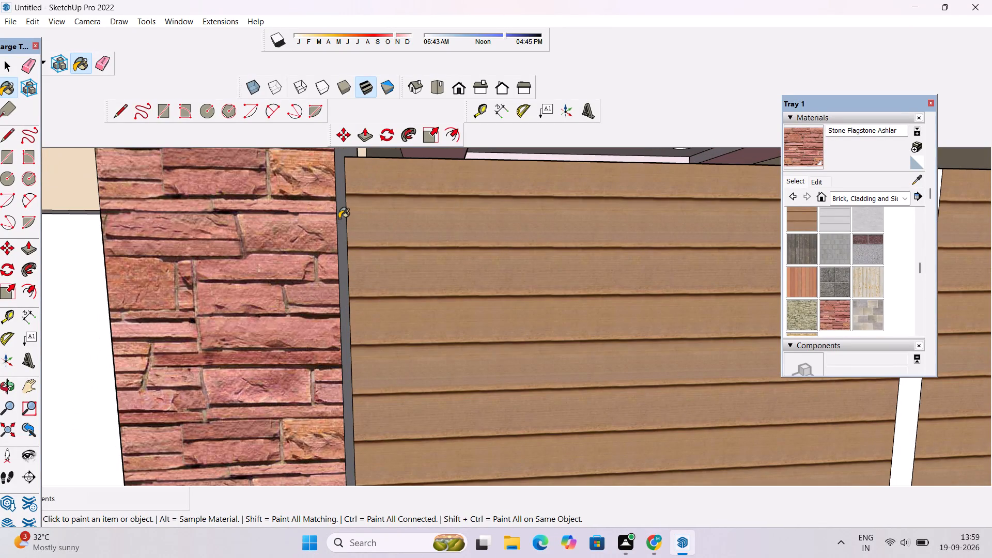
{"action": "scroll", "coordinate": [335, 219], "scroll_direction": "down", "scroll_amount": 18}
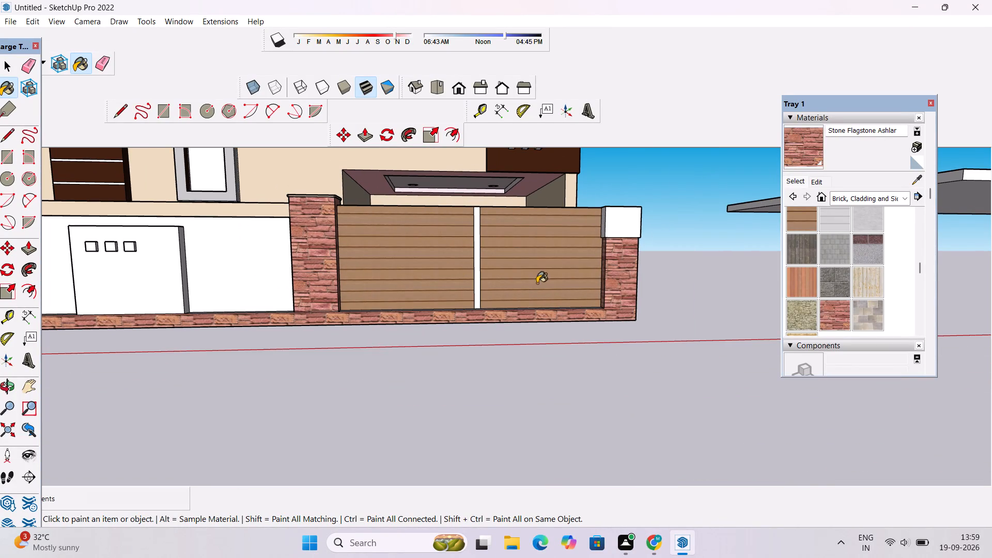
{"action": "key", "text": "o"}
{"action": "left_click_drag", "start_coordinate": [451, 317], "coordinate": [431, 365]}
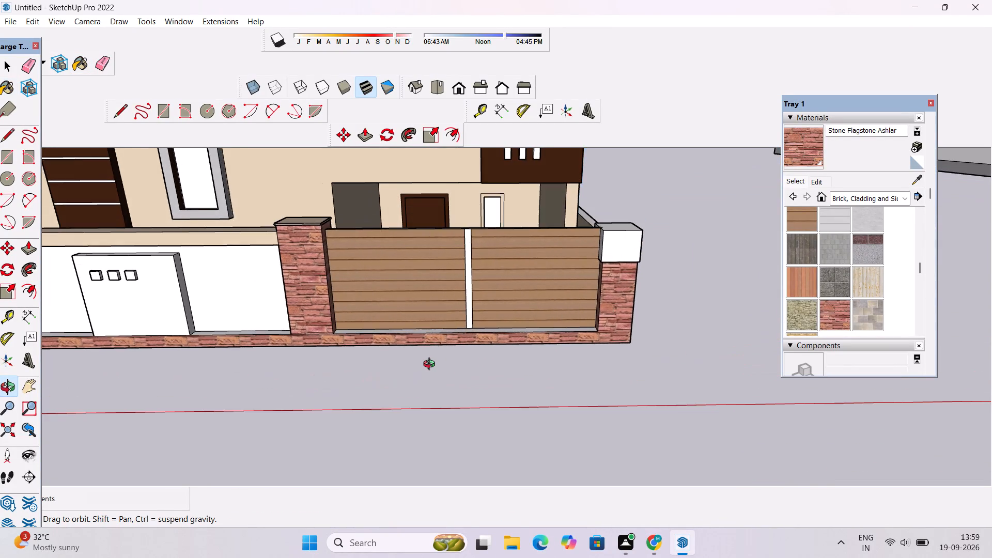
Examine the stone-clad pillars, base strip and gate panels of the front compound wall from several angles.
{"action": "scroll", "coordinate": [431, 365], "scroll_direction": "down", "scroll_amount": 4}
{"action": "left_click_drag", "start_coordinate": [425, 362], "coordinate": [526, 302], "text": "shift"}
{"action": "left_click_drag", "start_coordinate": [533, 298], "coordinate": [523, 347]}
{"action": "scroll", "coordinate": [408, 255], "scroll_direction": "up", "scroll_amount": 3}
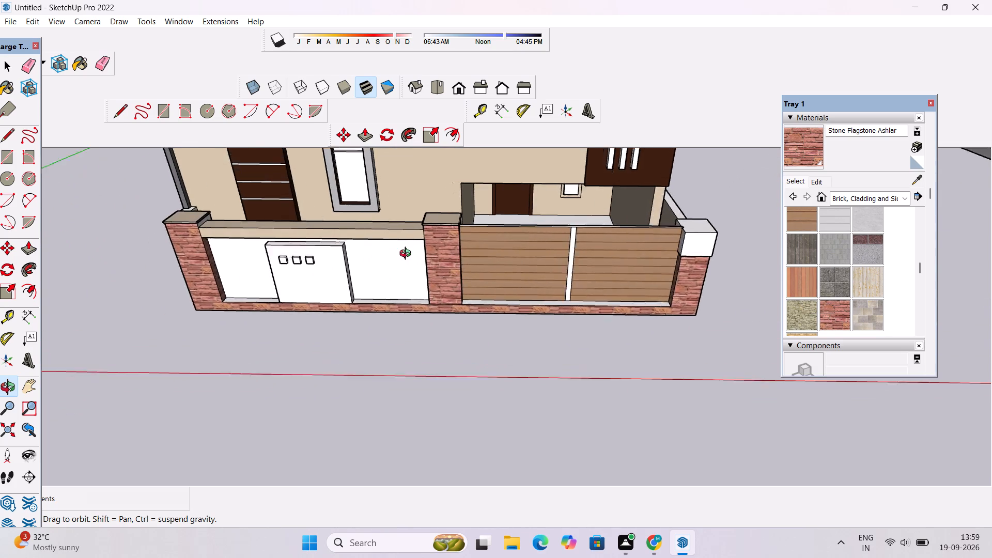
{"action": "scroll", "coordinate": [408, 255], "scroll_direction": "up", "scroll_amount": 1}
{"action": "left_click_drag", "start_coordinate": [442, 255], "coordinate": [385, 295], "text": "shift"}
{"action": "scroll", "coordinate": [385, 295], "scroll_direction": "down", "scroll_amount": 5}
{"action": "left_click_drag", "start_coordinate": [222, 304], "coordinate": [360, 262], "text": "shift"}
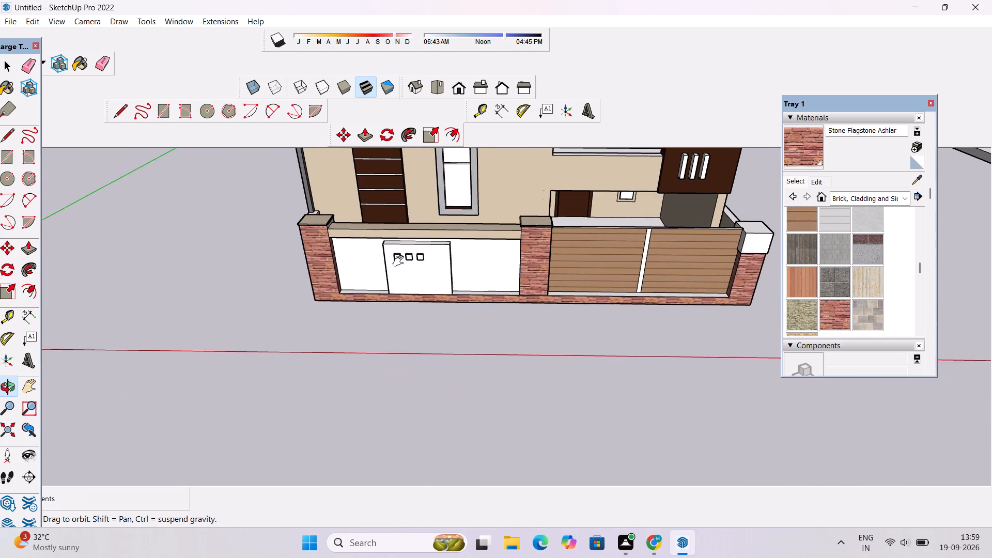
{"action": "scroll", "coordinate": [400, 261], "scroll_direction": "up", "scroll_amount": 8}
{"action": "left_click_drag", "start_coordinate": [466, 248], "coordinate": [414, 266]}
{"action": "scroll", "coordinate": [414, 266], "scroll_direction": "down", "scroll_amount": 4}
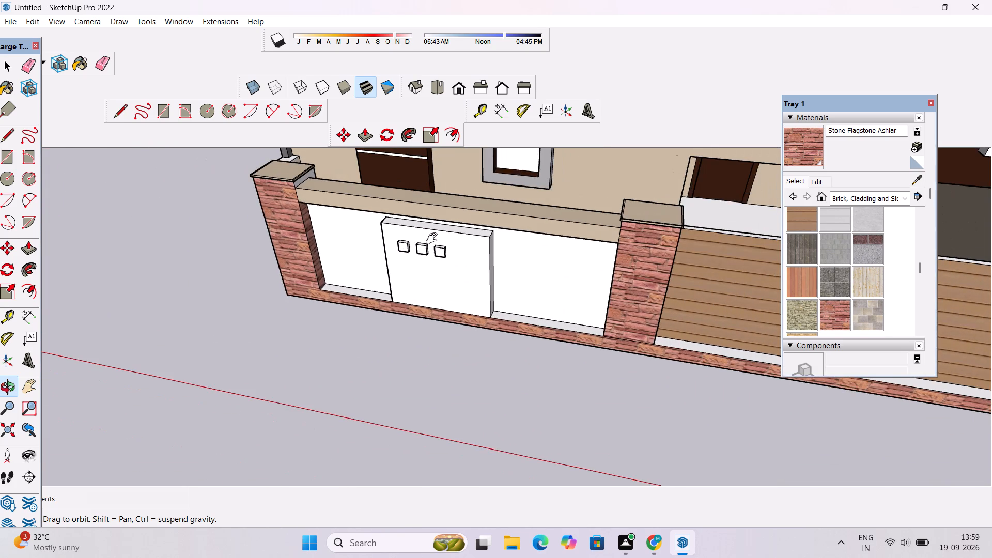
Paint the front compound wall's recessed white face, behind the name board, with Concrete Aggregate Smoke from Asphalt and Concrete.
{"action": "left_click_drag", "start_coordinate": [434, 239], "coordinate": [386, 301], "text": "shift"}
{"action": "scroll", "coordinate": [357, 309], "scroll_direction": "up", "scroll_amount": 3}
{"action": "left_click_drag", "start_coordinate": [360, 302], "coordinate": [369, 320], "text": "shift"}
{"action": "scroll", "coordinate": [809, 241], "scroll_direction": "up", "scroll_amount": 1}
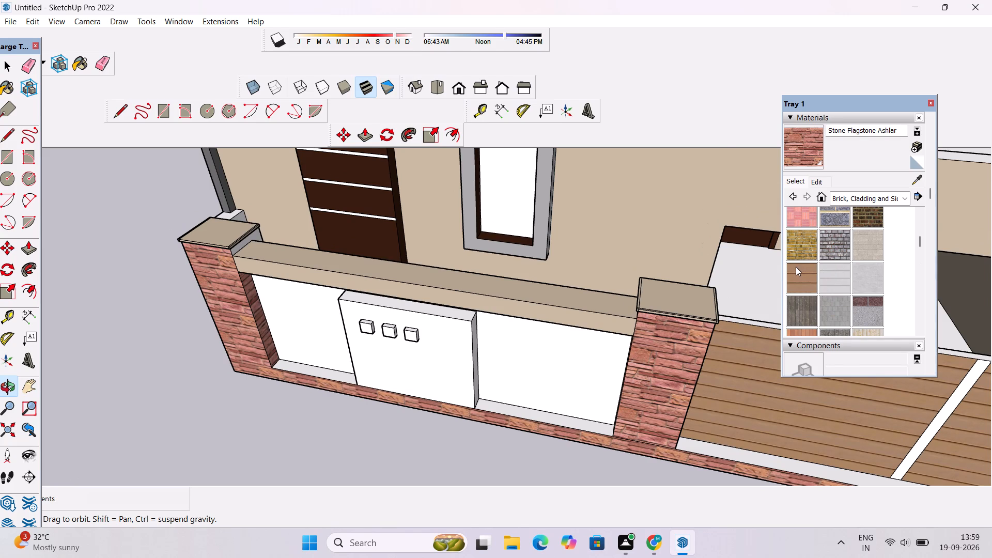
{"action": "scroll", "coordinate": [517, 285], "scroll_direction": "down", "scroll_amount": 10}
{"action": "scroll", "coordinate": [513, 287], "scroll_direction": "up", "scroll_amount": 1}
{"action": "scroll", "coordinate": [513, 287], "scroll_direction": "down", "scroll_amount": 4}
{"action": "left_click", "coordinate": [849, 198]}
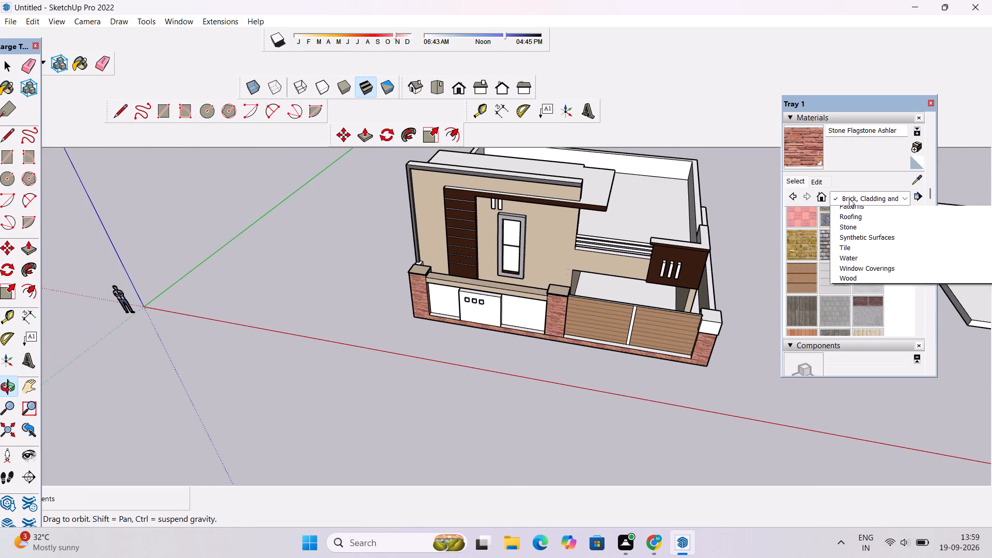
{"action": "left_click", "coordinate": [854, 212]}
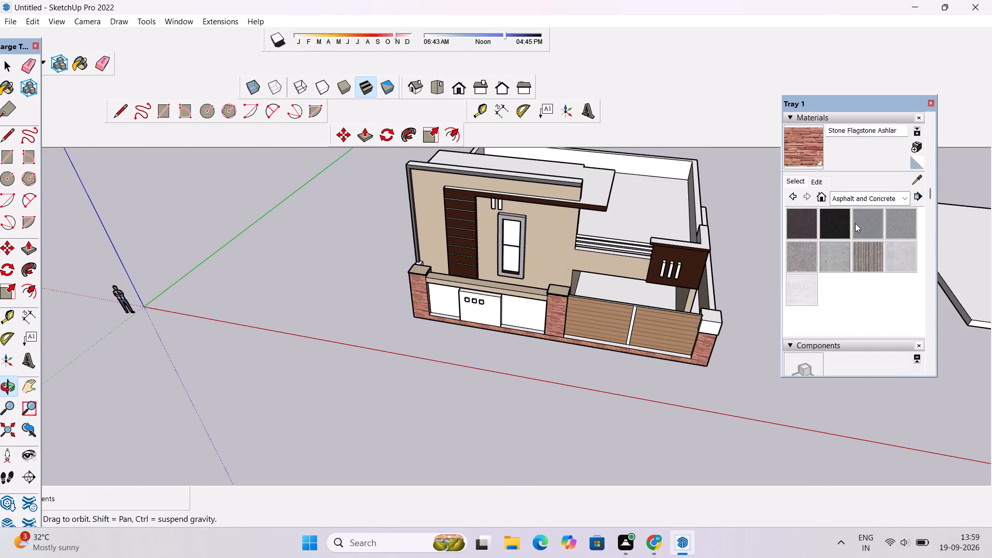
{"action": "left_click", "coordinate": [796, 255]}
{"action": "scroll", "coordinate": [532, 319], "scroll_direction": "up", "scroll_amount": 9}
{"action": "left_click", "coordinate": [531, 300]}
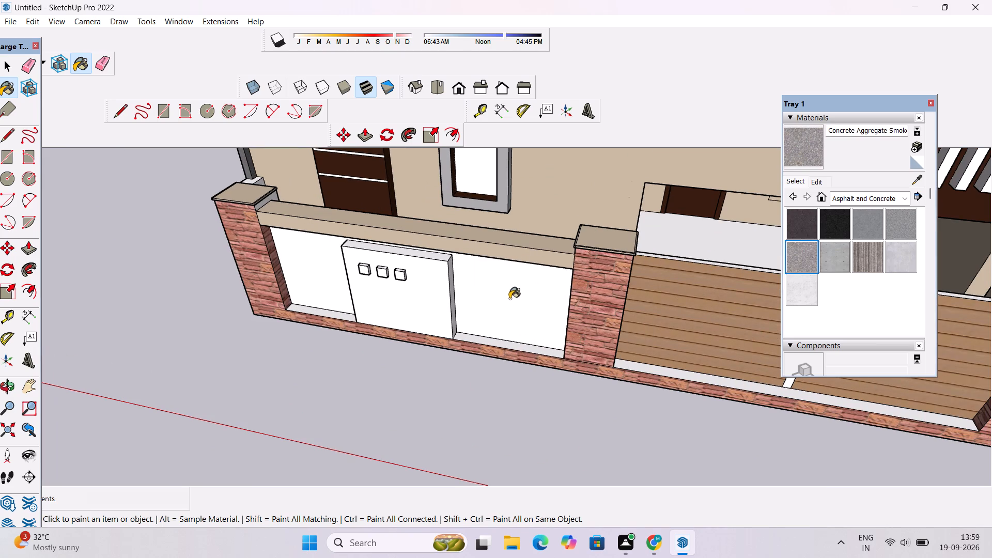
Set the Concrete Aggregate Smoke texture size to 10' by 10'.
{"action": "left_click", "coordinate": [813, 181]}
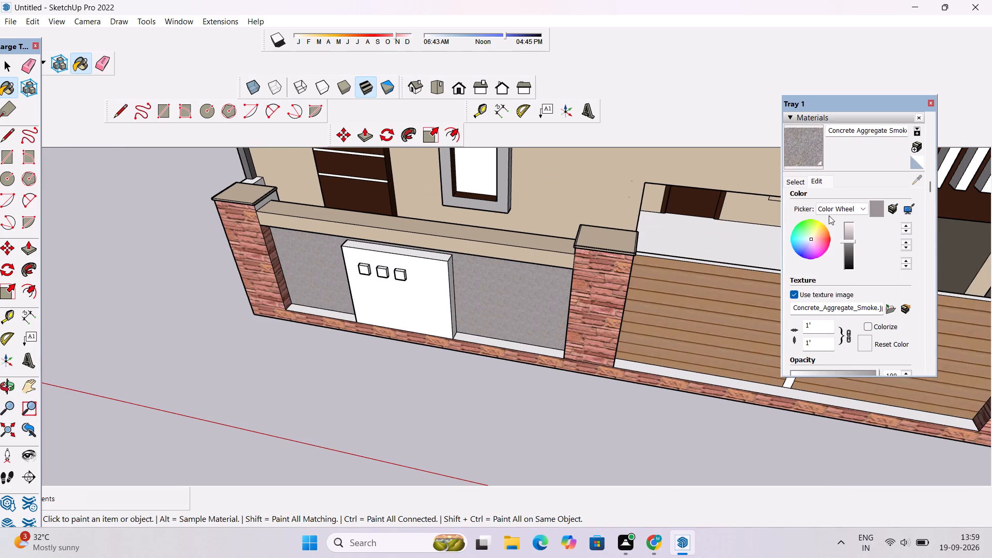
{"action": "left_click", "coordinate": [816, 338]}
{"action": "key", "text": "BackSpace"}
{"action": "key", "text": "BackSpace"}
{"action": "key", "text": "BackSpace"}
{"action": "key", "text": "BackSpace"}
{"action": "key", "text": "BackSpace"}
{"action": "key", "text": "BackSpace"}
{"action": "key", "text": "BackSpace"}
{"action": "key", "text": "BackSpace"}
{"action": "key", "text": "BackSpace"}
{"action": "key", "text": "BackSpace"}
{"action": "type", "text": "10"}
{"action": "key", "text": "apostrophe"}
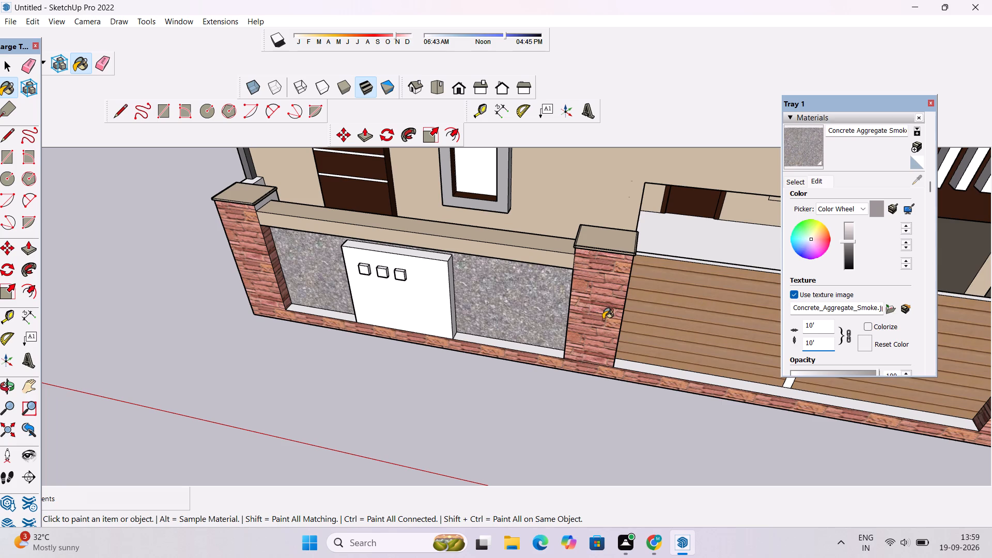
{"action": "key", "text": "o"}
{"action": "left_click_drag", "start_coordinate": [553, 327], "coordinate": [592, 301]}
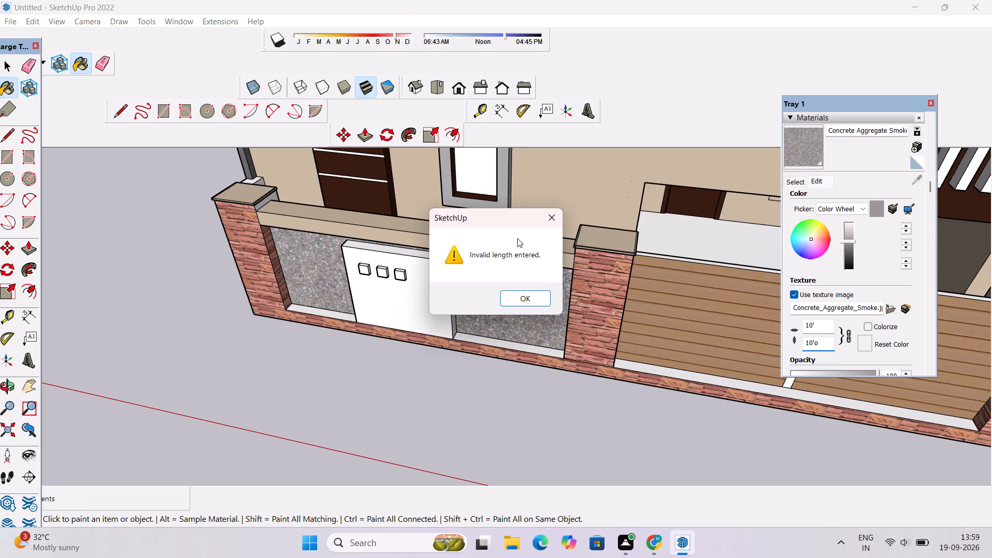
{"action": "left_click", "coordinate": [552, 216]}
Examine the concrete aggregate finish on the recessed compound wall from the front, below and above.
{"action": "key", "text": "o"}
{"action": "scroll", "coordinate": [552, 224], "scroll_direction": "down", "scroll_amount": 5}
{"action": "left_click_drag", "start_coordinate": [482, 292], "coordinate": [503, 287]}
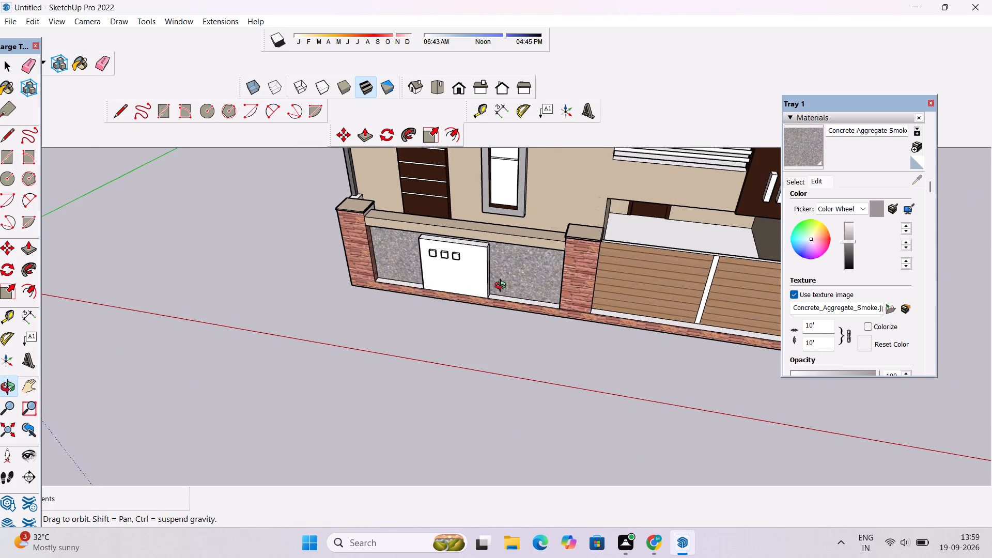
{"action": "left_click_drag", "start_coordinate": [503, 287], "coordinate": [563, 207]}
{"action": "scroll", "coordinate": [577, 193], "scroll_direction": "down", "scroll_amount": 5}
{"action": "scroll", "coordinate": [554, 258], "scroll_direction": "up", "scroll_amount": 9}
{"action": "left_click_drag", "start_coordinate": [516, 272], "coordinate": [641, 259]}
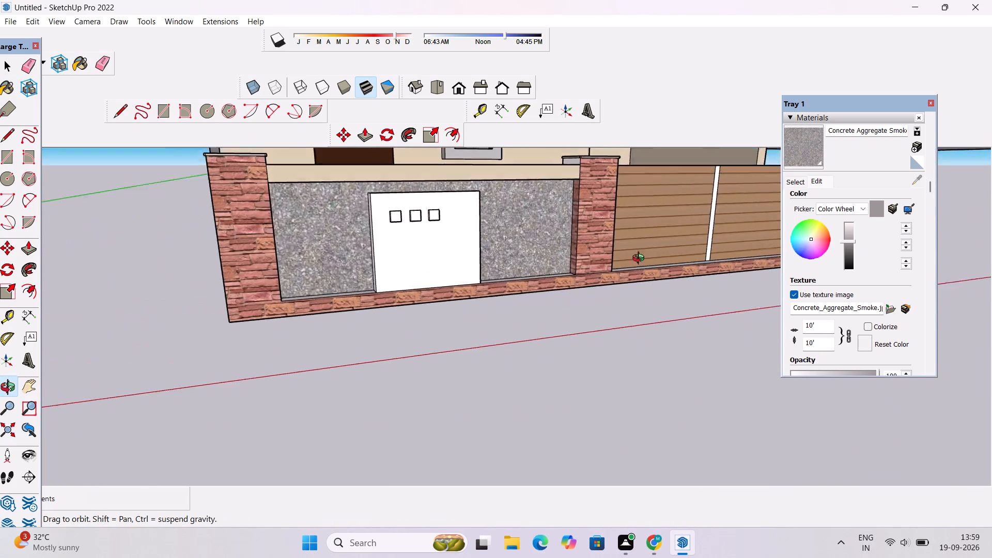
{"action": "left_click_drag", "start_coordinate": [641, 259], "coordinate": [677, 247]}
{"action": "scroll", "coordinate": [516, 213], "scroll_direction": "up", "scroll_amount": 18}
{"action": "left_click_drag", "start_coordinate": [637, 216], "coordinate": [525, 235]}
{"action": "scroll", "coordinate": [521, 233], "scroll_direction": "down", "scroll_amount": 15}
{"action": "left_click_drag", "start_coordinate": [575, 274], "coordinate": [523, 274]}
{"action": "scroll", "coordinate": [519, 269], "scroll_direction": "down", "scroll_amount": 5}
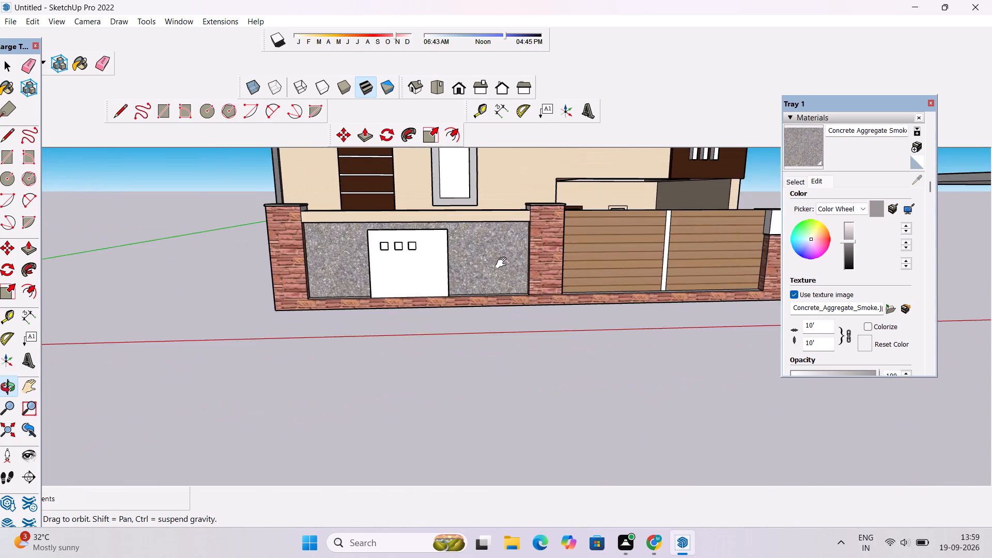
{"action": "left_click_drag", "start_coordinate": [503, 263], "coordinate": [561, 271], "text": "shift"}
{"action": "scroll", "coordinate": [561, 271], "scroll_direction": "up", "scroll_amount": 5}
{"action": "left_click_drag", "start_coordinate": [540, 273], "coordinate": [551, 168]}
{"action": "scroll", "coordinate": [552, 165], "scroll_direction": "up", "scroll_amount": 3}
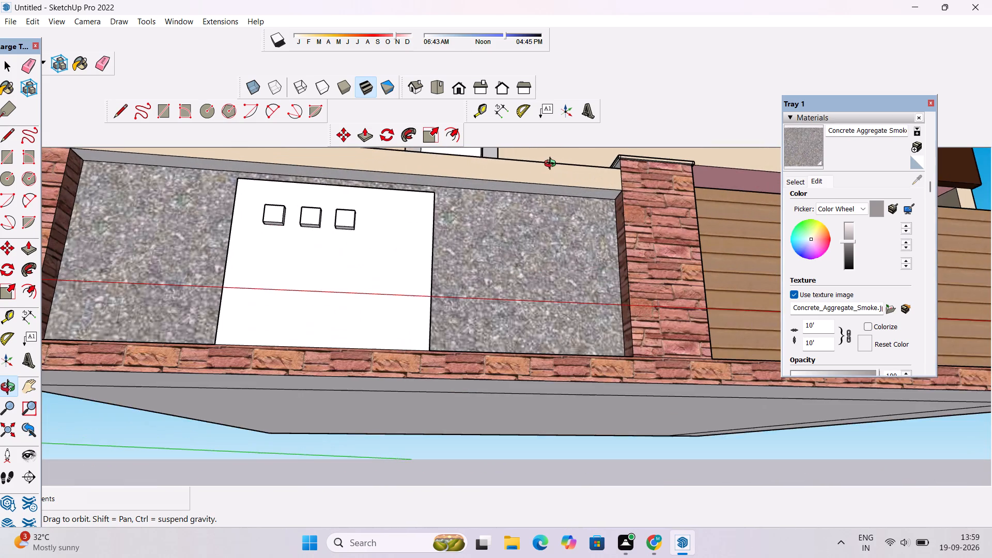
{"action": "scroll", "coordinate": [552, 165], "scroll_direction": "up", "scroll_amount": 1}
{"action": "left_click_drag", "start_coordinate": [552, 176], "coordinate": [552, 241], "text": "shift"}
{"action": "left_click_drag", "start_coordinate": [549, 266], "coordinate": [547, 250]}
{"action": "left_click_drag", "start_coordinate": [547, 243], "coordinate": [544, 258]}
{"action": "scroll", "coordinate": [542, 258], "scroll_direction": "down", "scroll_amount": 4}
{"action": "left_click_drag", "start_coordinate": [533, 258], "coordinate": [522, 280]}
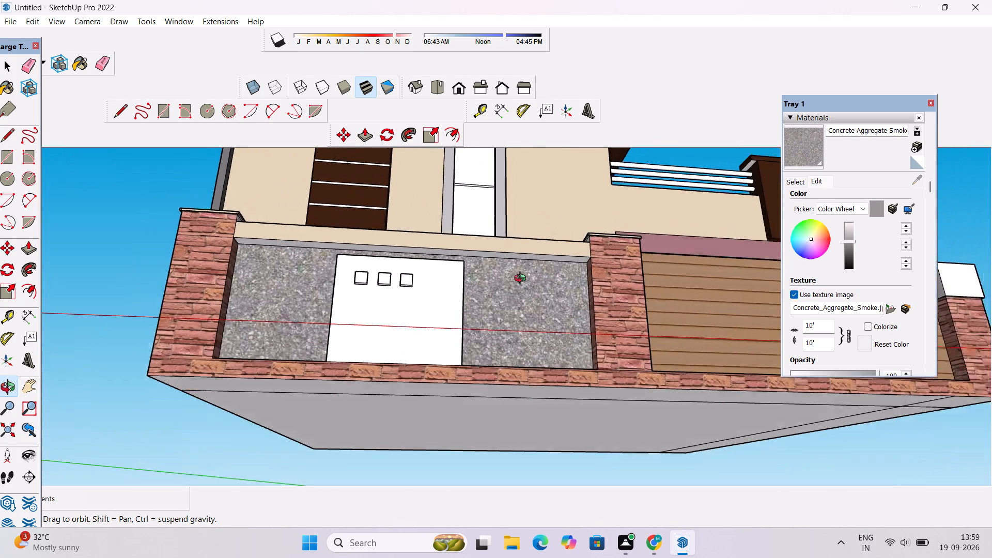
{"action": "left_click_drag", "start_coordinate": [522, 280], "coordinate": [509, 380]}
{"action": "scroll", "coordinate": [448, 382], "scroll_direction": "down", "scroll_amount": 7}
{"action": "left_click_drag", "start_coordinate": [447, 376], "coordinate": [453, 461]}
{"action": "scroll", "coordinate": [469, 434], "scroll_direction": "up", "scroll_amount": 4}
{"action": "left_click_drag", "start_coordinate": [547, 391], "coordinate": [466, 388], "text": "shift"}
Paint the ledge beneath the gate panels with 0111_SlateGray from Colors-Named.
{"action": "left_click", "coordinate": [793, 180]}
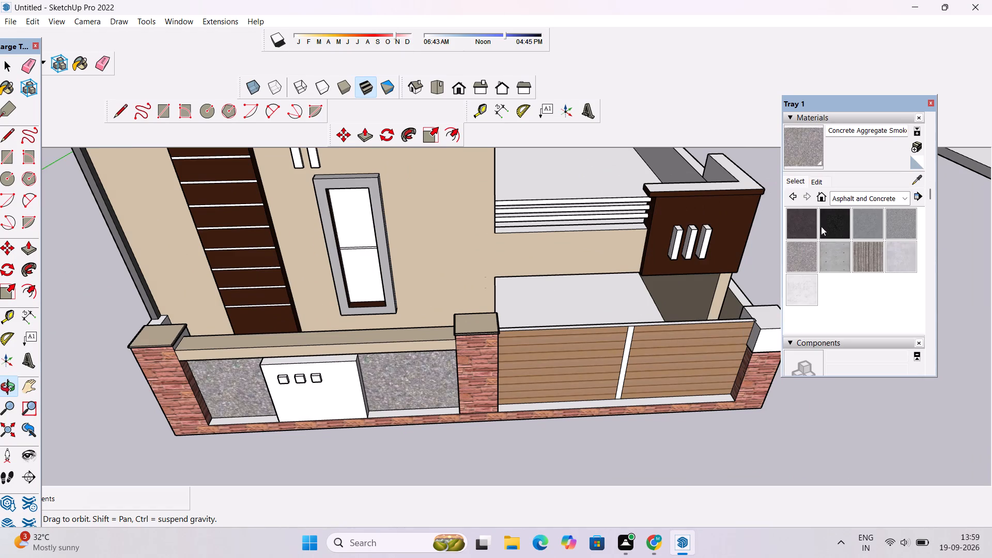
{"action": "left_click", "coordinate": [847, 196]}
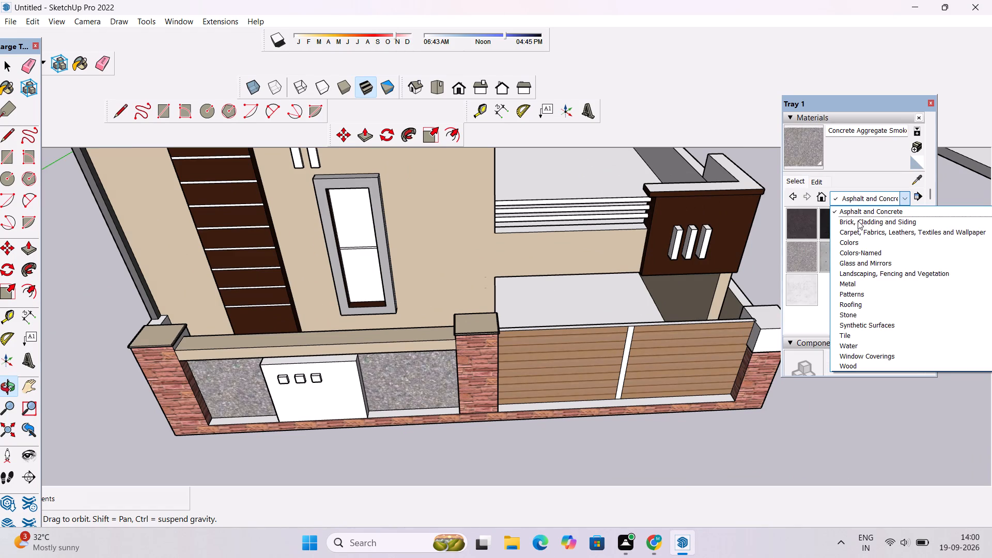
{"action": "scroll", "coordinate": [858, 221], "scroll_direction": "up", "scroll_amount": 3}
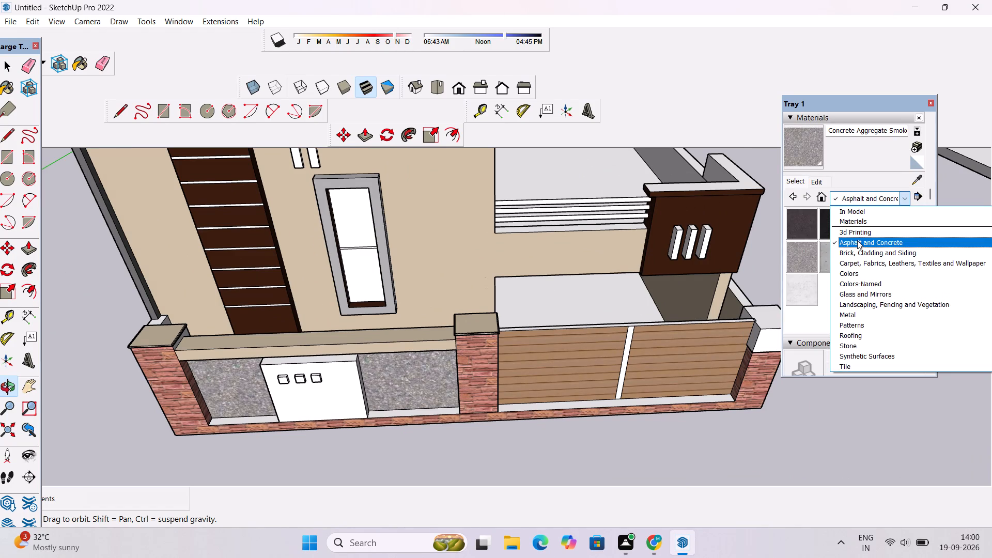
{"action": "left_click", "coordinate": [862, 286]}
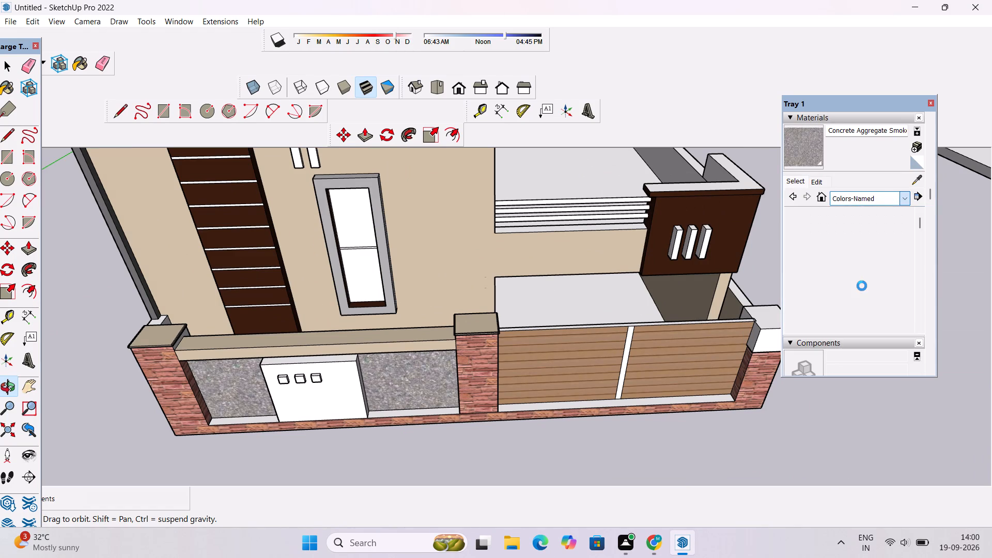
{"action": "scroll", "coordinate": [862, 286], "scroll_direction": "down", "scroll_amount": 14}
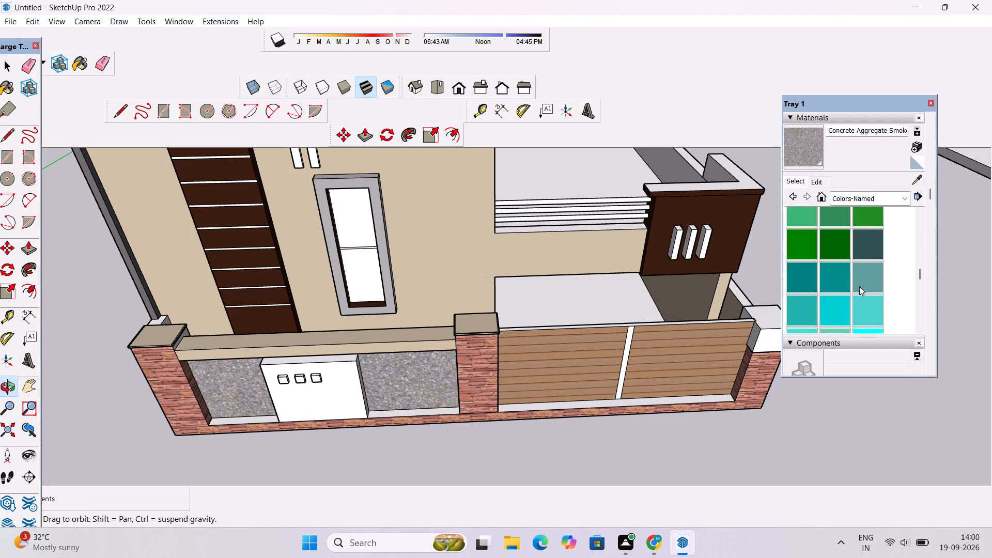
{"action": "scroll", "coordinate": [859, 286], "scroll_direction": "down", "scroll_amount": 5}
{"action": "scroll", "coordinate": [859, 286], "scroll_direction": "up", "scroll_amount": 1}
{"action": "left_click", "coordinate": [862, 299]}
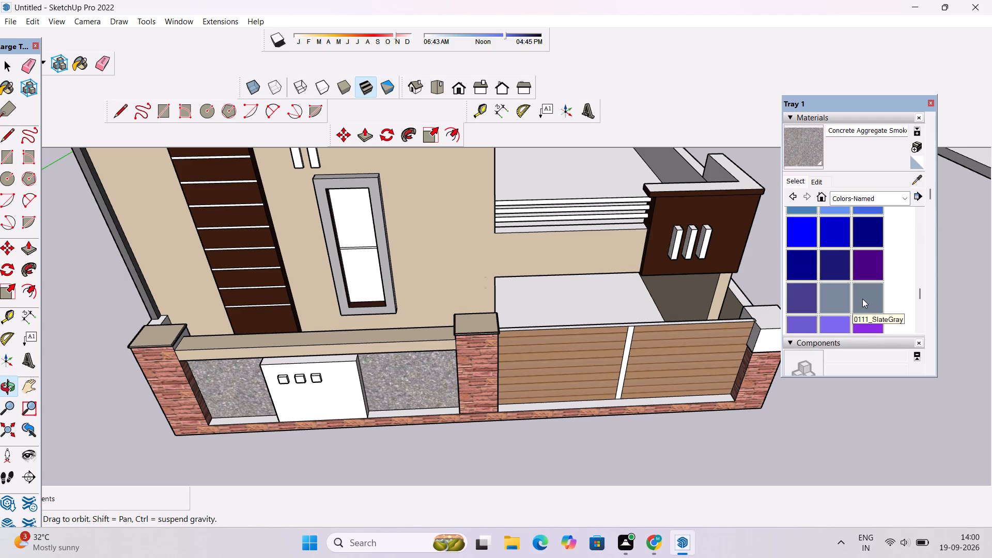
{"action": "scroll", "coordinate": [601, 414], "scroll_direction": "up", "scroll_amount": 8}
{"action": "left_click", "coordinate": [608, 395]}
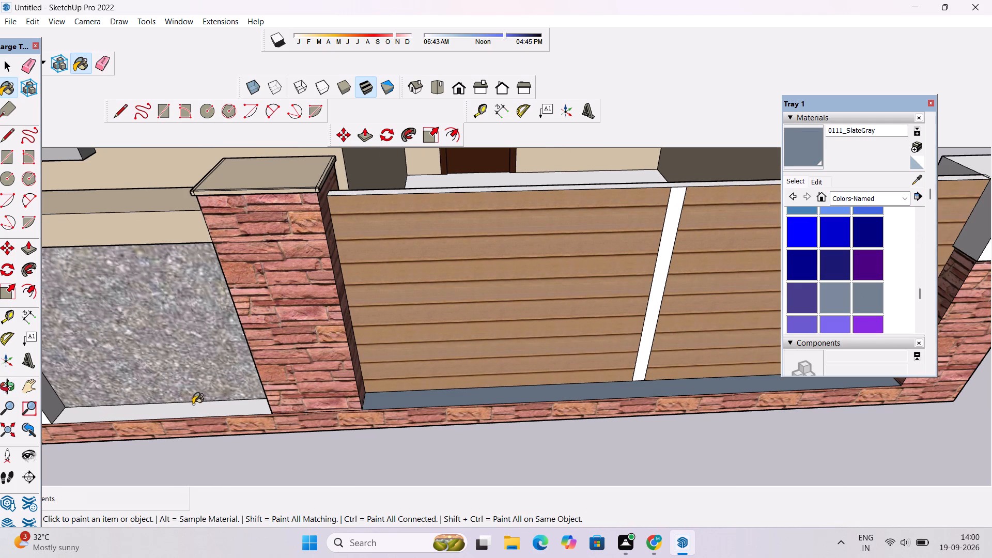
Paint the inner side face of the cap on the corner pillar farthest from the gate with 0111_SlateGray.
{"action": "scroll", "coordinate": [414, 365], "scroll_direction": "down", "scroll_amount": 13}
{"action": "scroll", "coordinate": [194, 347], "scroll_direction": "up", "scroll_amount": 5}
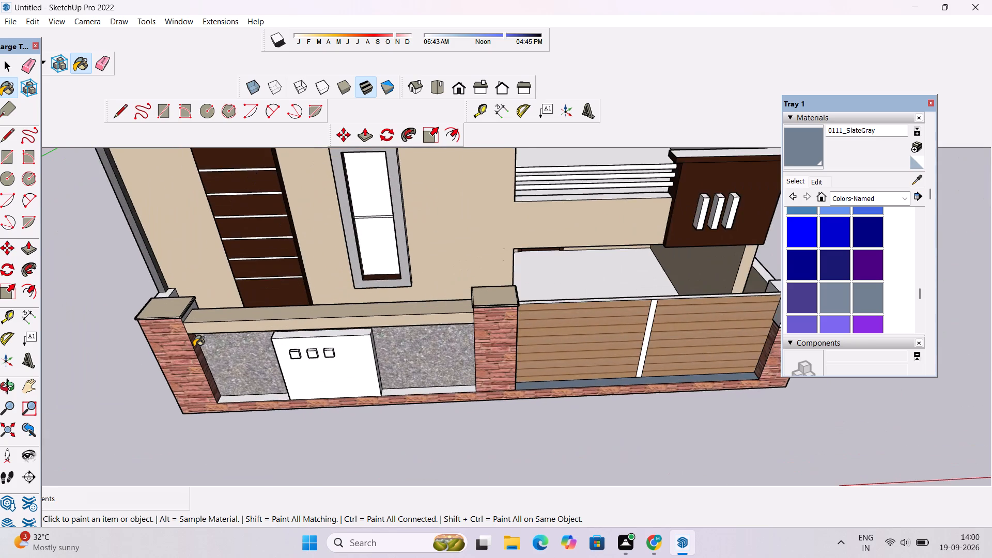
{"action": "scroll", "coordinate": [330, 345], "scroll_direction": "up", "scroll_amount": 2}
{"action": "scroll", "coordinate": [258, 338], "scroll_direction": "up", "scroll_amount": 4}
{"action": "scroll", "coordinate": [174, 310], "scroll_direction": "up", "scroll_amount": 4}
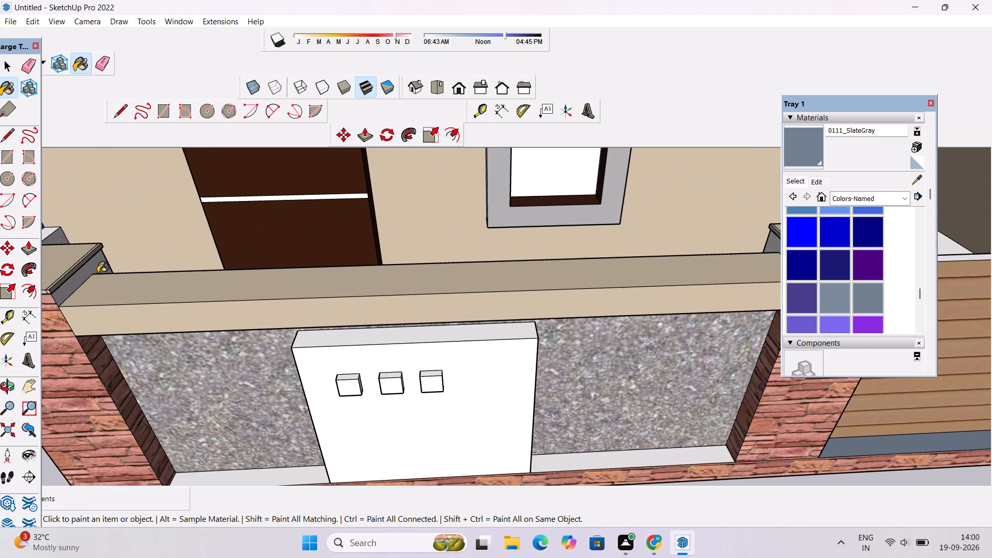
{"action": "scroll", "coordinate": [90, 273], "scroll_direction": "up", "scroll_amount": 9}
{"action": "left_click", "coordinate": [89, 262]}
Paint the top and front faces of the white cap block on the gate-end corner pillar with 0012_Bisque.
{"action": "scroll", "coordinate": [90, 258], "scroll_direction": "down", "scroll_amount": 15}
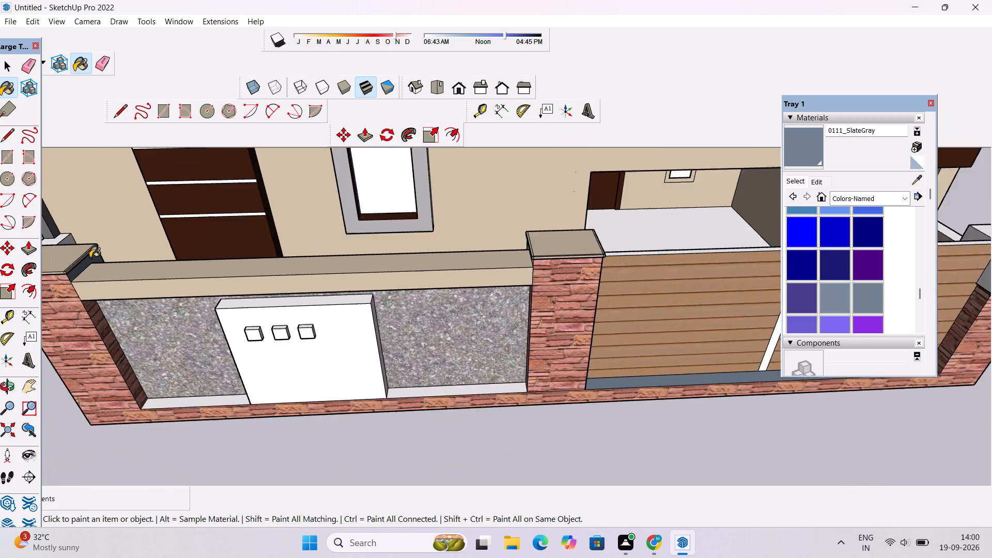
{"action": "scroll", "coordinate": [90, 258], "scroll_direction": "down", "scroll_amount": 13}
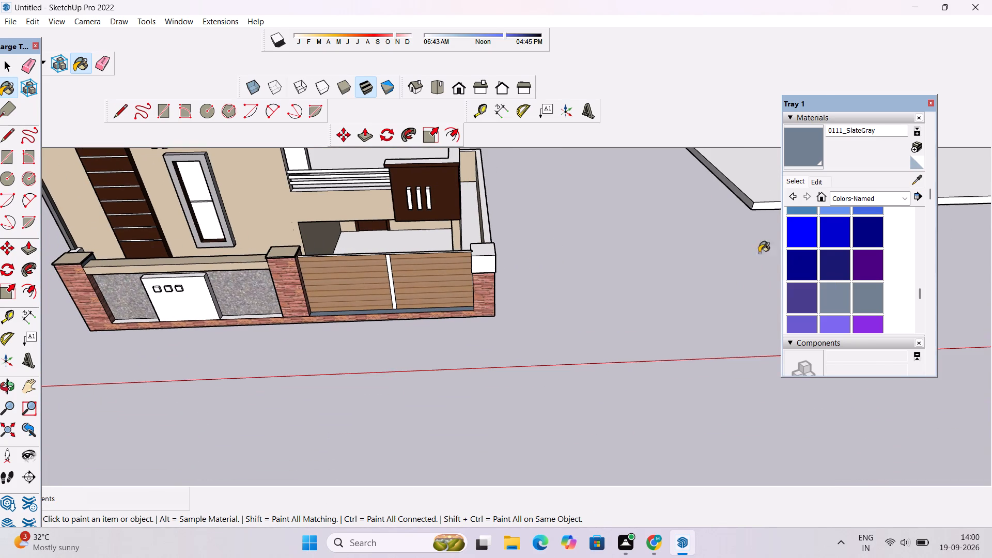
{"action": "scroll", "coordinate": [835, 236], "scroll_direction": "up", "scroll_amount": 9}
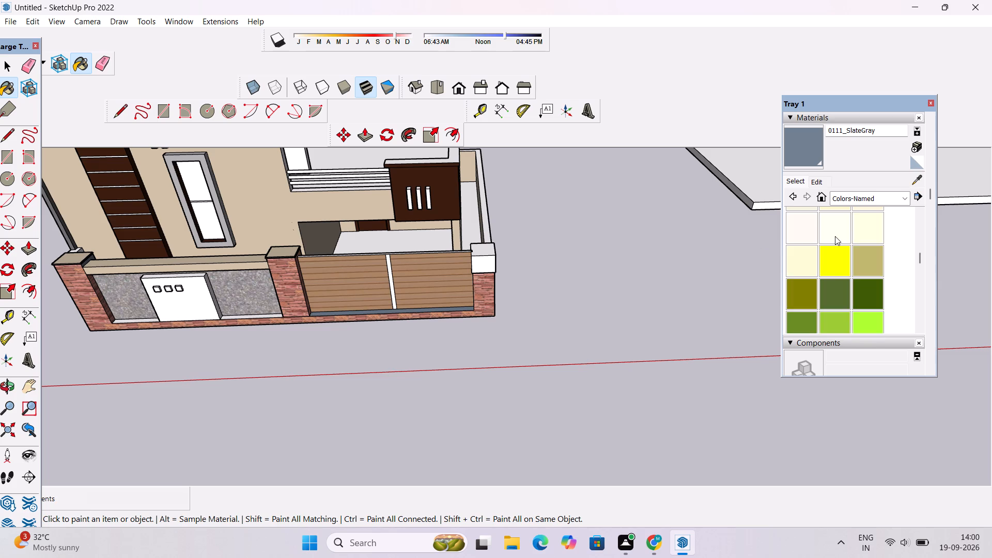
{"action": "scroll", "coordinate": [835, 236], "scroll_direction": "up", "scroll_amount": 3}
{"action": "scroll", "coordinate": [832, 233], "scroll_direction": "down", "scroll_amount": 2}
{"action": "scroll", "coordinate": [832, 233], "scroll_direction": "up", "scroll_amount": 2}
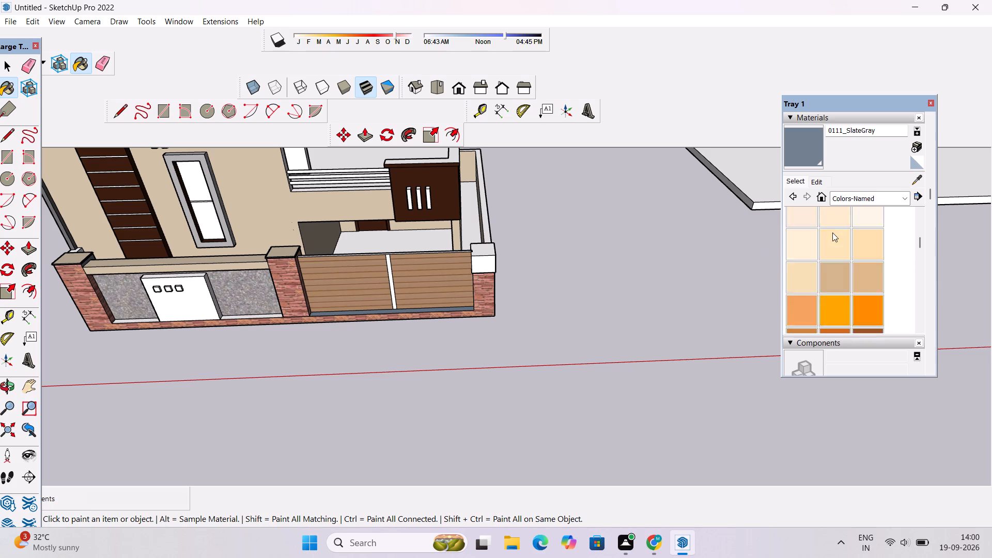
{"action": "scroll", "coordinate": [832, 233], "scroll_direction": "up", "scroll_amount": 2}
{"action": "scroll", "coordinate": [831, 234], "scroll_direction": "down", "scroll_amount": 3}
{"action": "scroll", "coordinate": [831, 235], "scroll_direction": "up", "scroll_amount": 4}
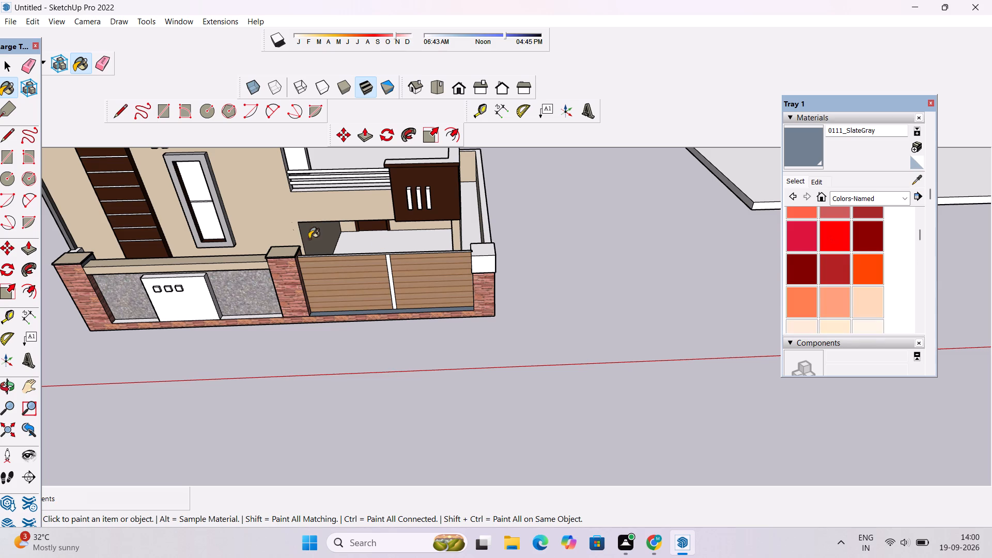
{"action": "scroll", "coordinate": [814, 253], "scroll_direction": "up", "scroll_amount": 3}
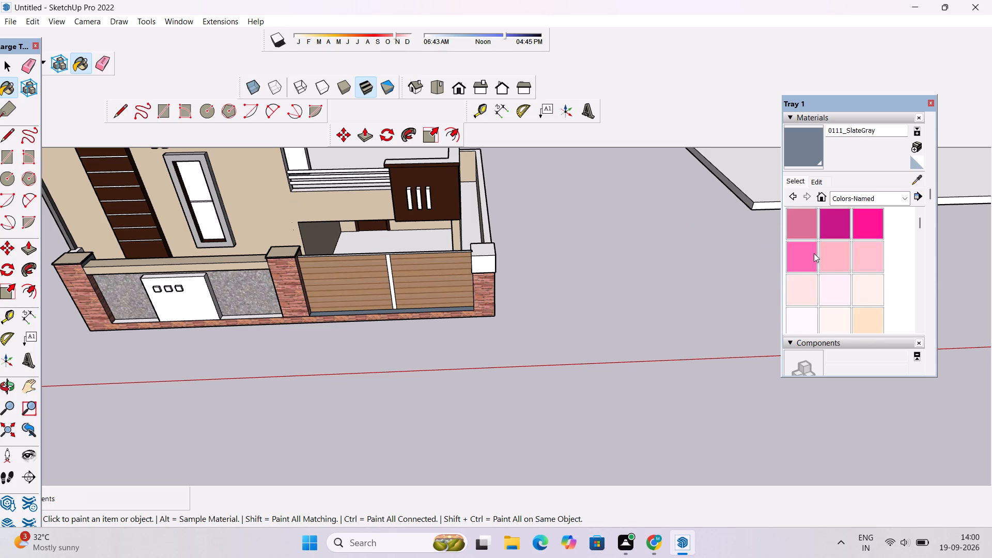
{"action": "scroll", "coordinate": [815, 253], "scroll_direction": "up", "scroll_amount": 1}
{"action": "scroll", "coordinate": [815, 253], "scroll_direction": "down", "scroll_amount": 2}
{"action": "left_click", "coordinate": [863, 253]}
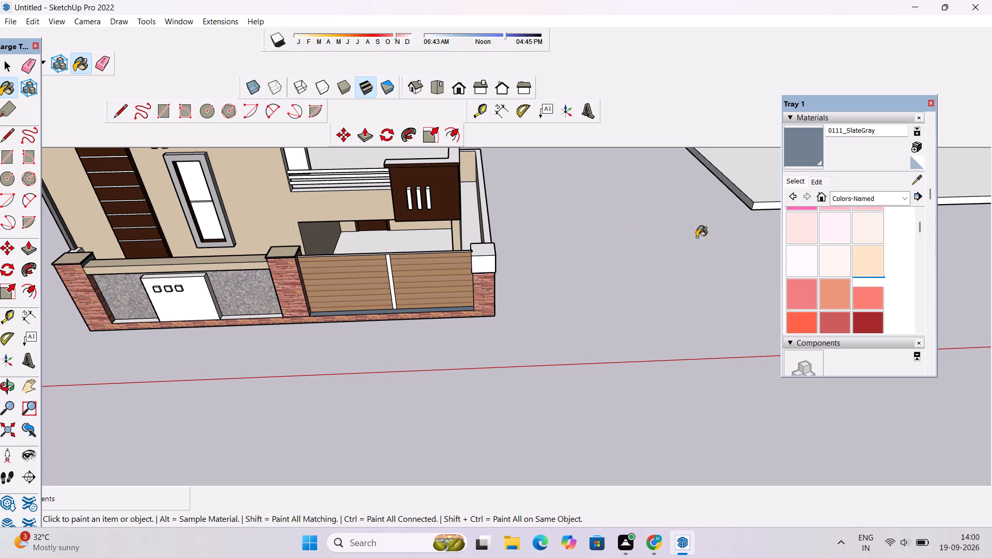
{"action": "scroll", "coordinate": [482, 252], "scroll_direction": "up", "scroll_amount": 8}
{"action": "left_click", "coordinate": [482, 252]}
{"action": "left_click", "coordinate": [497, 284]}
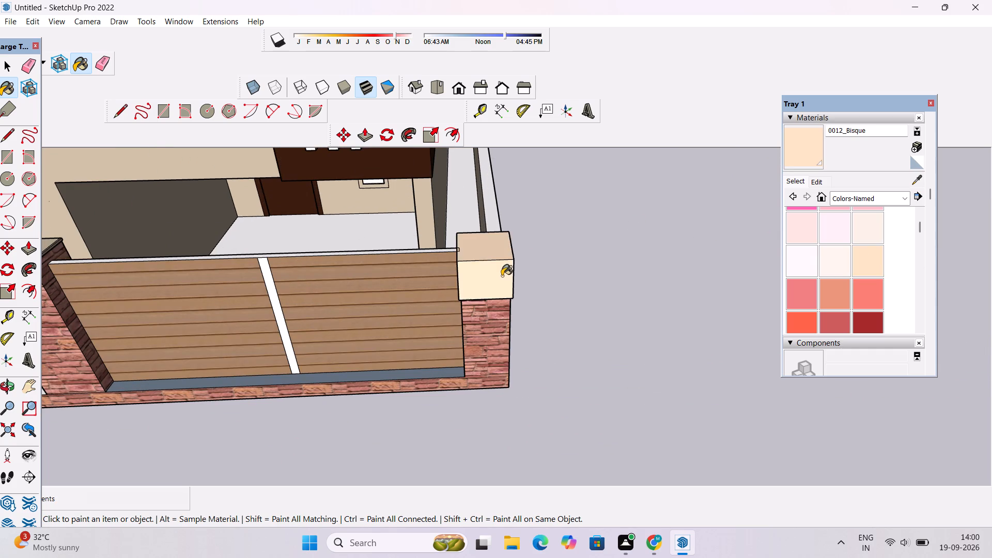
Darken the 0012_Bisque material slightly to a deeper beige using the colour wheel's brightness.
{"action": "scroll", "coordinate": [502, 274], "scroll_direction": "up", "scroll_amount": 6}
{"action": "scroll", "coordinate": [533, 246], "scroll_direction": "up", "scroll_amount": 4}
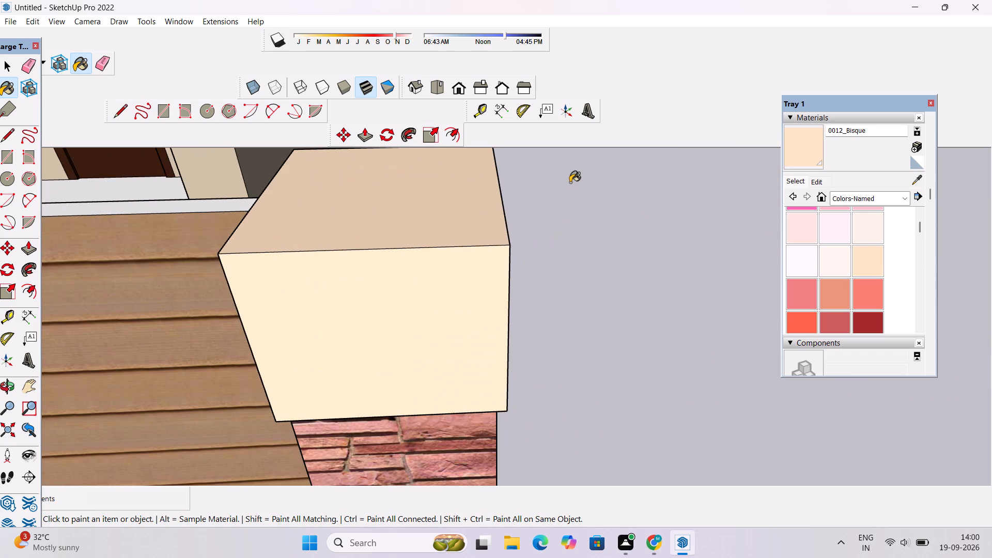
{"action": "left_click", "coordinate": [817, 179]}
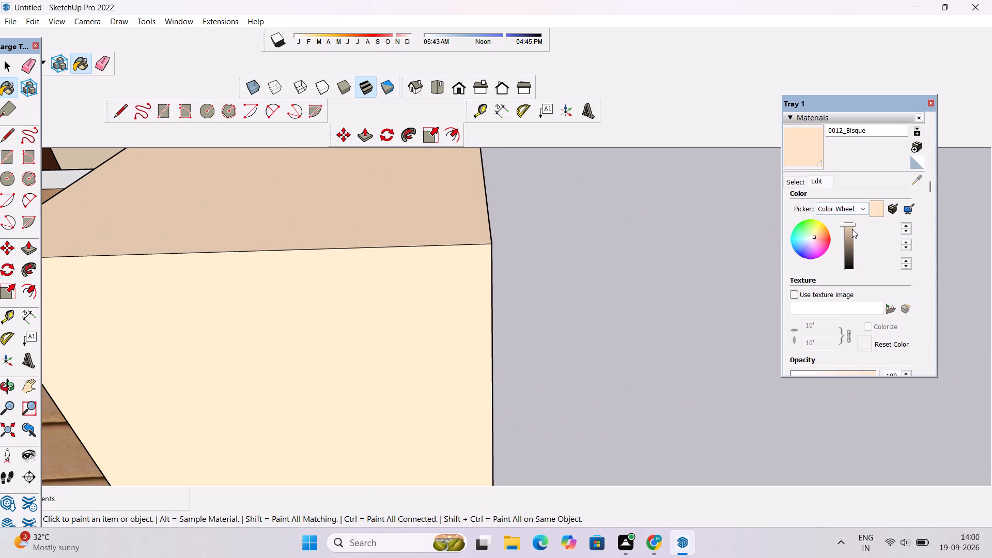
{"action": "left_click", "coordinate": [852, 229]}
{"action": "left_click", "coordinate": [852, 231]}
{"action": "left_click", "coordinate": [852, 231]}
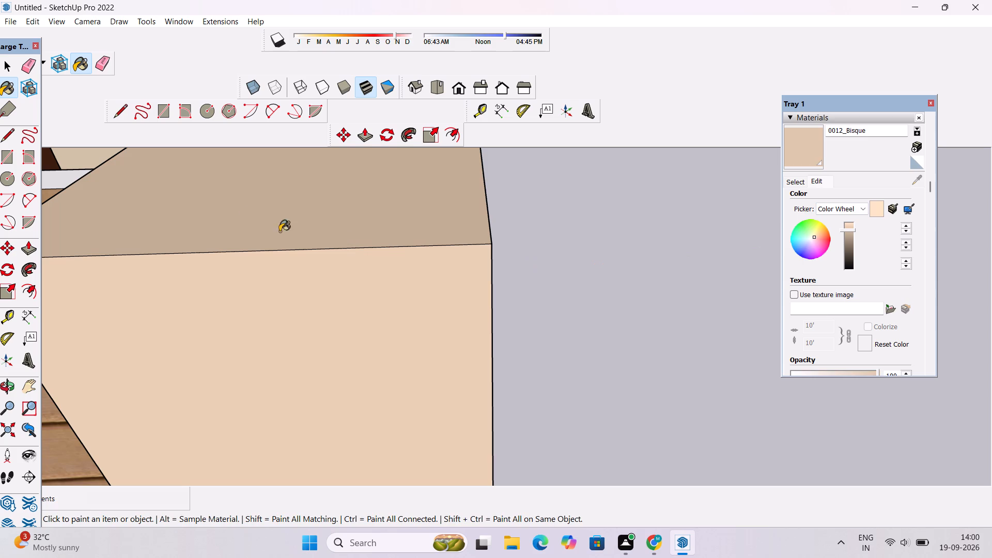
Paint both exposed parts of the gate-facing side of the gate-end pillar cap with the darkened 0012_Bisque.
{"action": "left_click", "coordinate": [3, 389]}
{"action": "left_click_drag", "start_coordinate": [210, 326], "coordinate": [317, 306]}
{"action": "scroll", "coordinate": [344, 284], "scroll_direction": "down", "scroll_amount": 11}
{"action": "left_click_drag", "start_coordinate": [258, 304], "coordinate": [394, 256]}
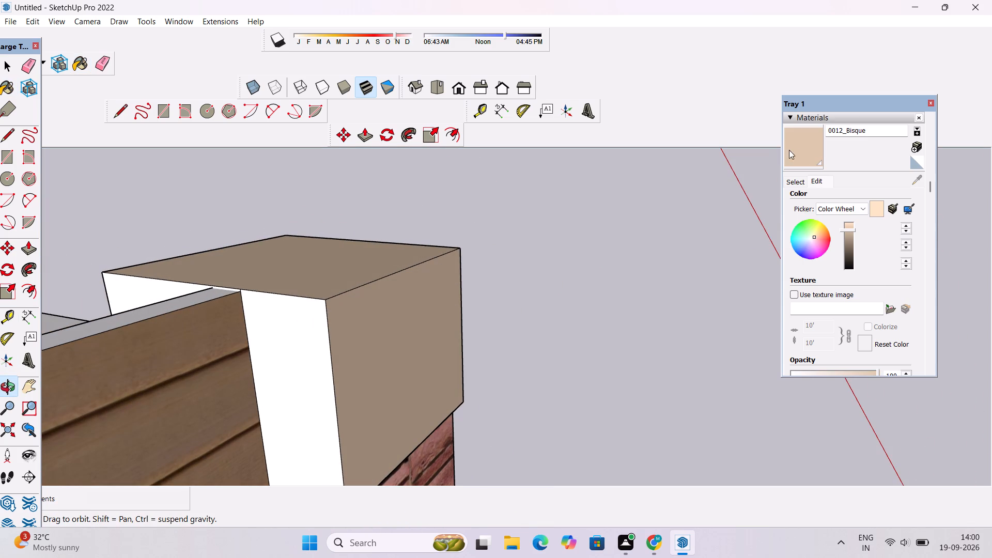
{"action": "left_click", "coordinate": [797, 150]}
{"action": "left_click", "coordinate": [320, 328]}
{"action": "left_click", "coordinate": [166, 286]}
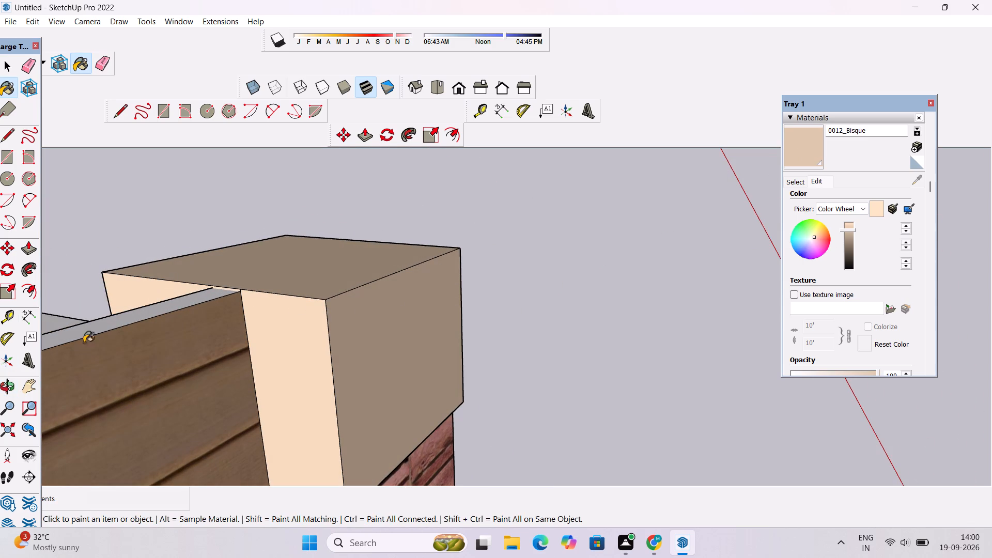
Paint the outer side face of the gate-end corner pillar's cap with 0012_Bisque.
{"action": "left_click", "coordinate": [4, 379]}
{"action": "left_click_drag", "start_coordinate": [475, 290], "coordinate": [317, 323]}
{"action": "scroll", "coordinate": [317, 323], "scroll_direction": "down", "scroll_amount": 5}
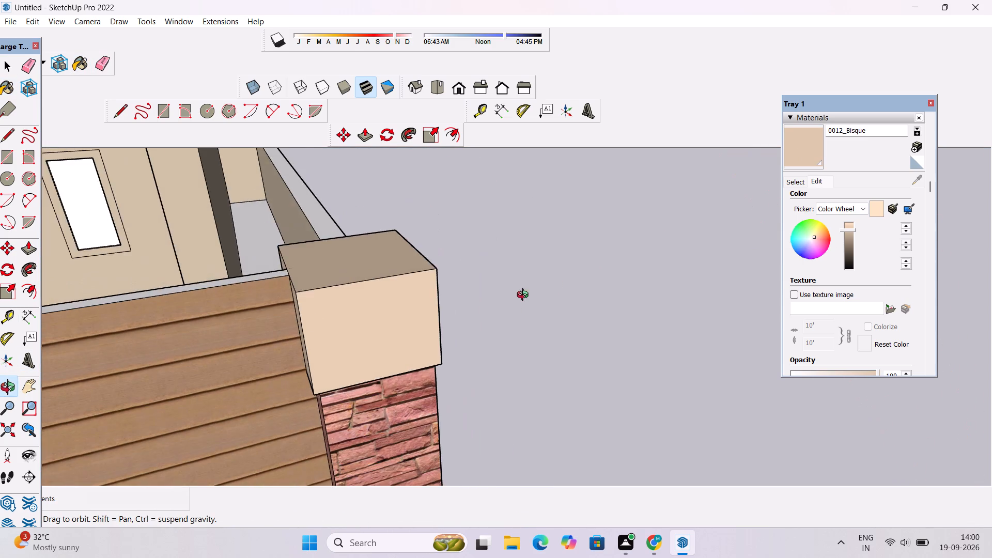
{"action": "left_click_drag", "start_coordinate": [529, 292], "coordinate": [396, 320]}
{"action": "scroll", "coordinate": [271, 316], "scroll_direction": "up", "scroll_amount": 1}
{"action": "left_click", "coordinate": [801, 144]}
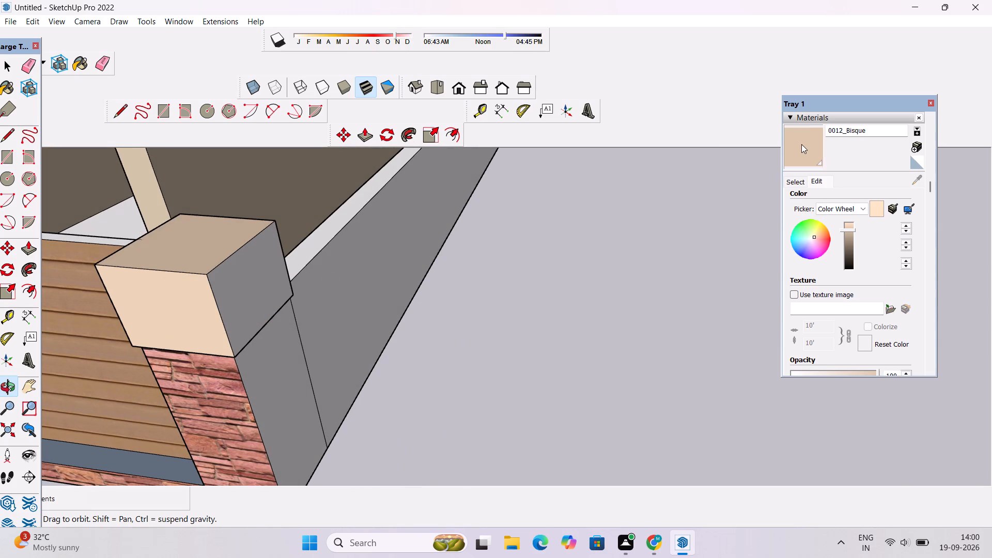
{"action": "scroll", "coordinate": [242, 275], "scroll_direction": "up", "scroll_amount": 4}
{"action": "left_click", "coordinate": [246, 288]}
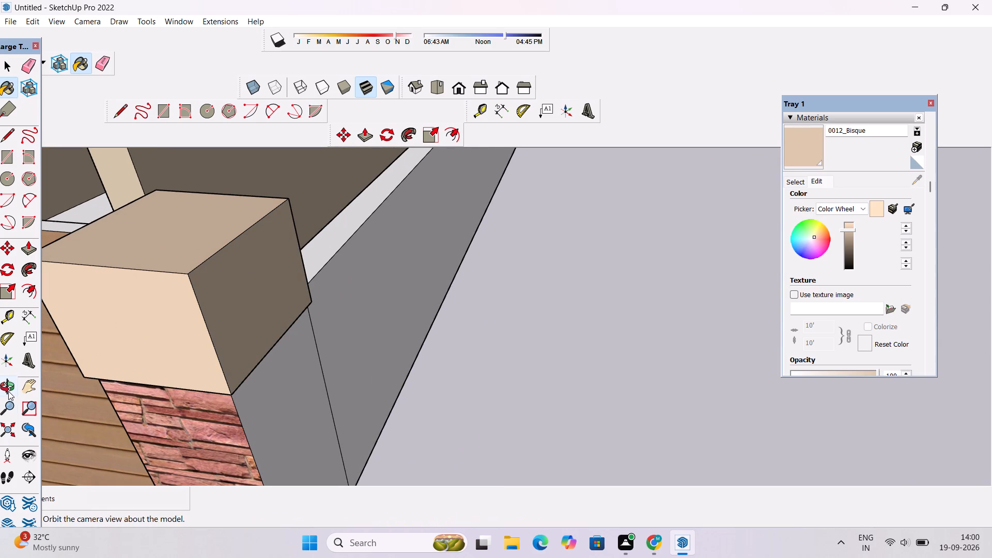
Paint the front and outer underside strips of the gate-end pillar cap with 0012_Bisque.
{"action": "left_click", "coordinate": [8, 391]}
{"action": "left_click_drag", "start_coordinate": [267, 398], "coordinate": [211, 183]}
{"action": "left_click_drag", "start_coordinate": [237, 215], "coordinate": [278, 185]}
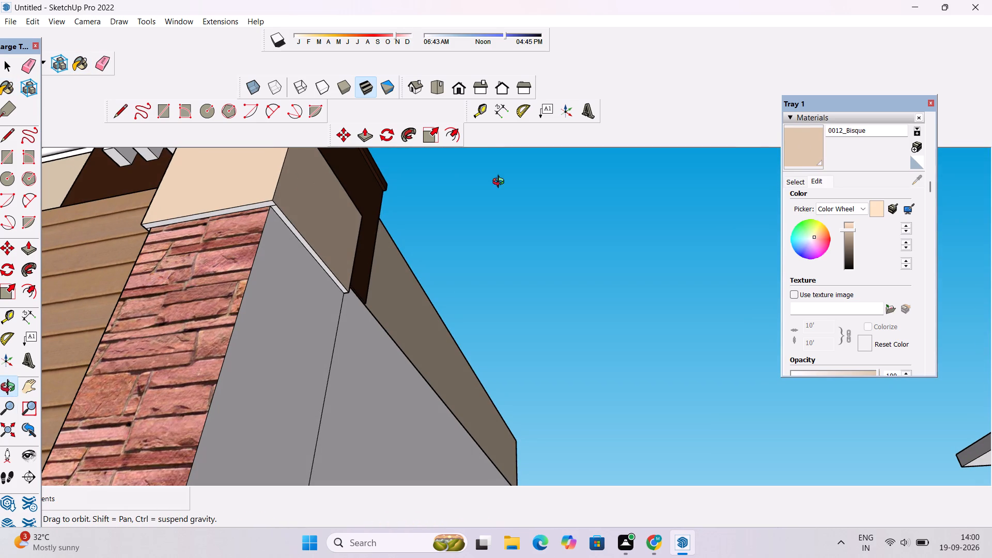
{"action": "left_click", "coordinate": [793, 141]}
{"action": "scroll", "coordinate": [289, 207], "scroll_direction": "up", "scroll_amount": 12}
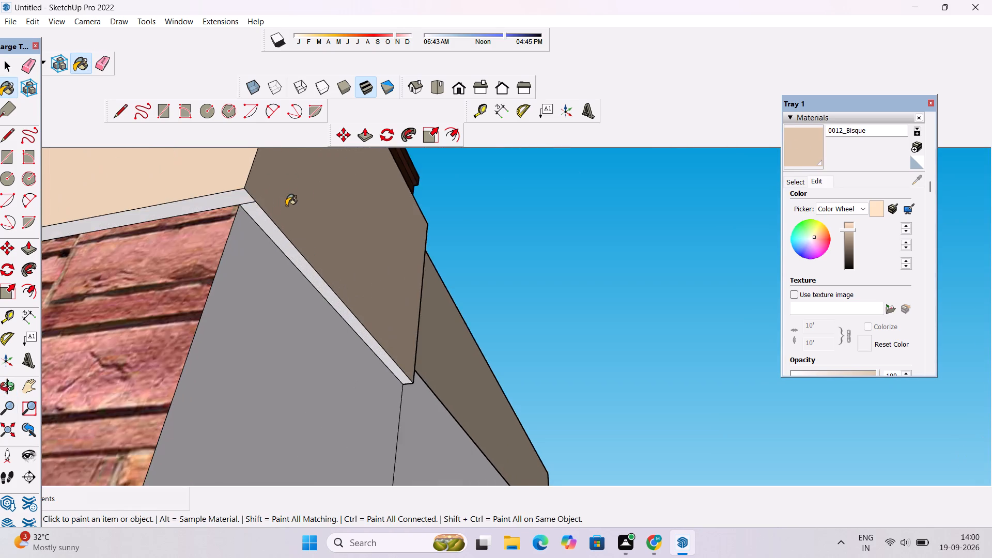
{"action": "scroll", "coordinate": [286, 206], "scroll_direction": "up", "scroll_amount": 2}
{"action": "left_click", "coordinate": [222, 199]}
{"action": "left_click", "coordinate": [233, 209]}
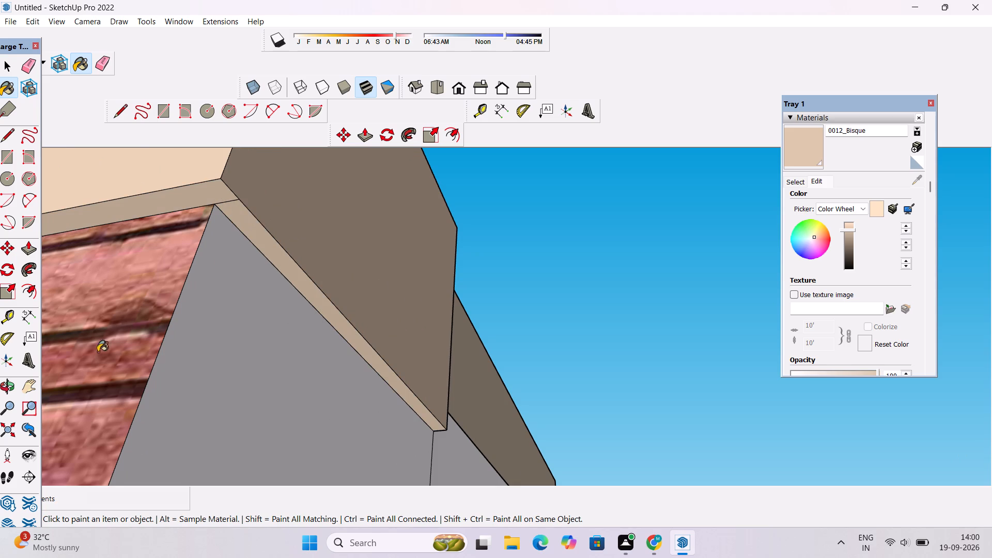
Examine the whole house and compound wall in front elevation and from the gate-side corner.
{"action": "left_click", "coordinate": [11, 390]}
{"action": "left_click_drag", "start_coordinate": [524, 252], "coordinate": [309, 355]}
{"action": "scroll", "coordinate": [326, 308], "scroll_direction": "down", "scroll_amount": 19}
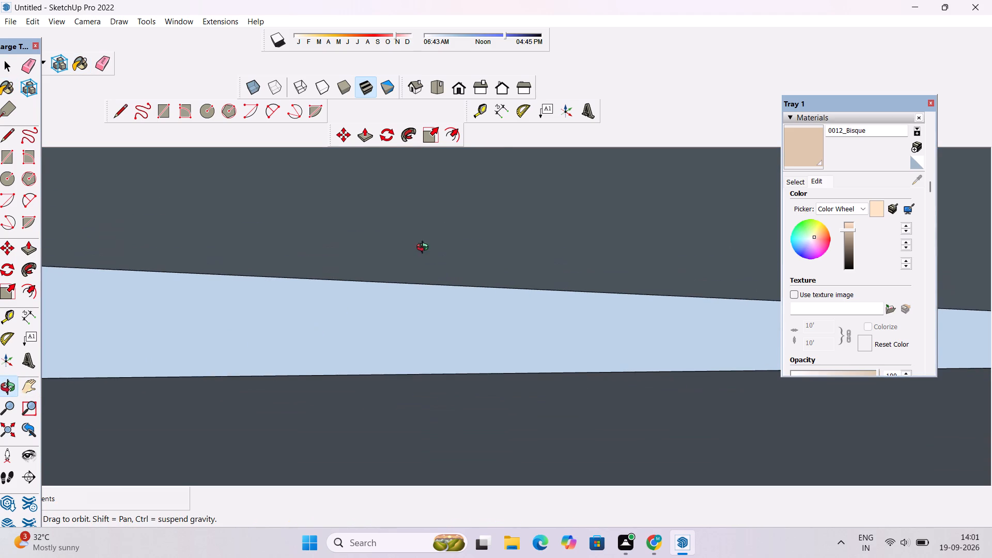
{"action": "left_click", "coordinate": [457, 89]}
{"action": "scroll", "coordinate": [446, 249], "scroll_direction": "down", "scroll_amount": 9}
{"action": "scroll", "coordinate": [692, 274], "scroll_direction": "up", "scroll_amount": 3}
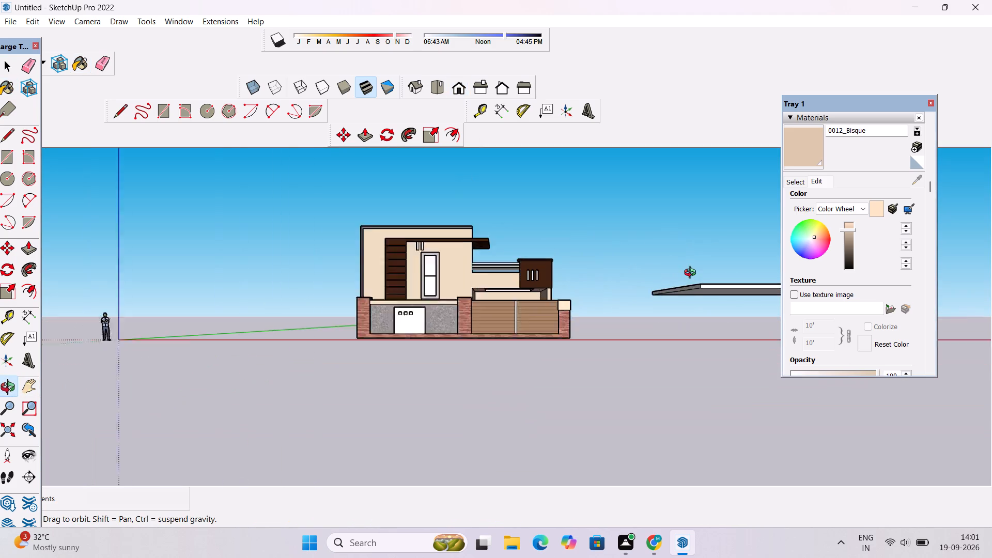
{"action": "scroll", "coordinate": [692, 274], "scroll_direction": "up", "scroll_amount": 7}
{"action": "left_click_drag", "start_coordinate": [541, 283], "coordinate": [379, 389]}
{"action": "scroll", "coordinate": [510, 270], "scroll_direction": "up", "scroll_amount": 4}
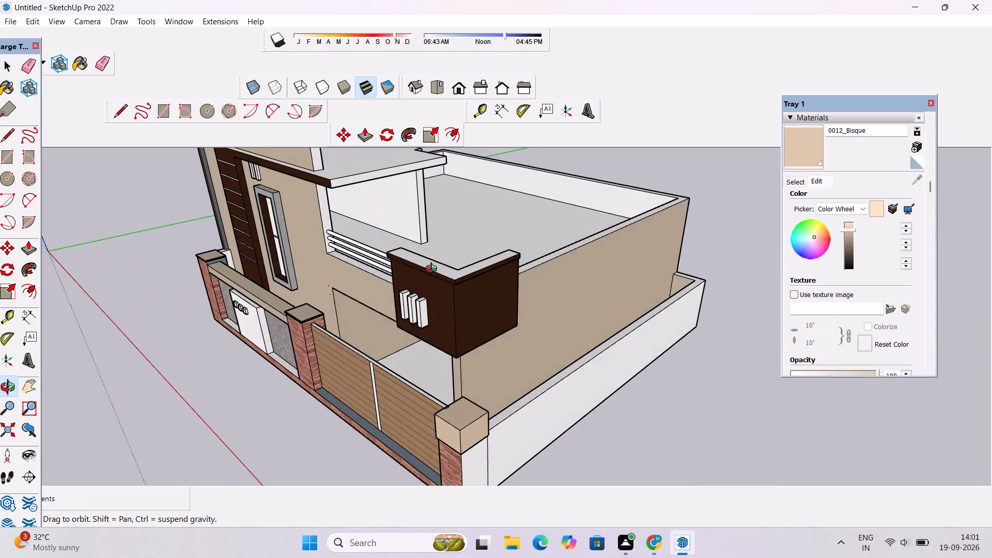
{"action": "left_click_drag", "start_coordinate": [433, 270], "coordinate": [679, 204]}
{"action": "scroll", "coordinate": [616, 246], "scroll_direction": "down", "scroll_amount": 5}
{"action": "left_click_drag", "start_coordinate": [689, 283], "coordinate": [475, 327]}
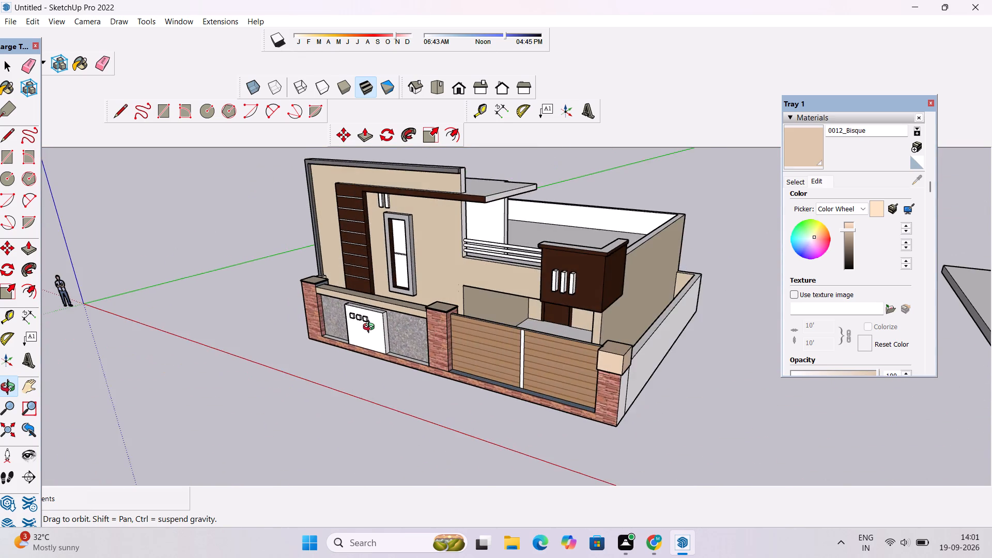
{"action": "scroll", "coordinate": [371, 328], "scroll_direction": "up", "scroll_amount": 4}
{"action": "left_click_drag", "start_coordinate": [371, 325], "coordinate": [381, 343]}
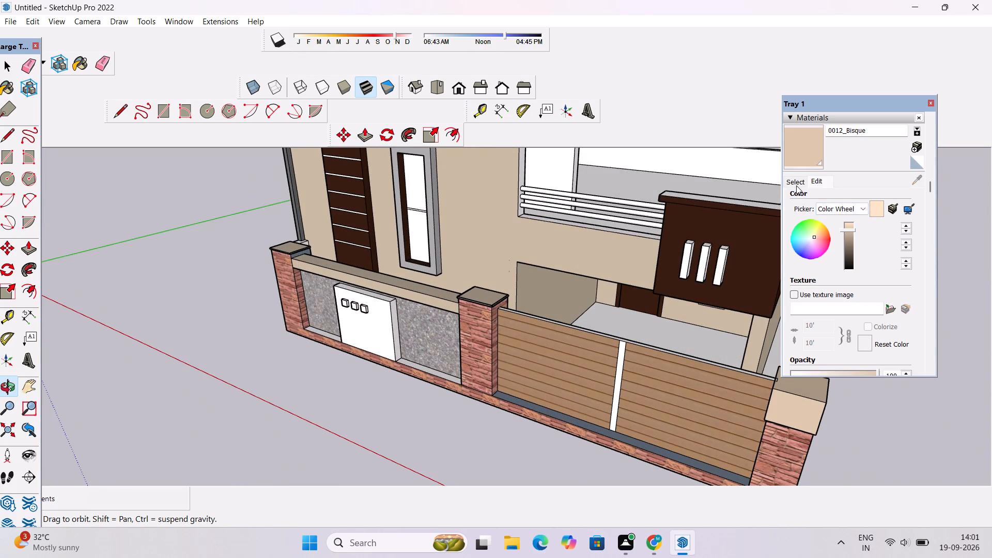
Look through the Colors-Named swatches for a colour for the remaining unpainted parts.
{"action": "left_click", "coordinate": [796, 185]}
{"action": "scroll", "coordinate": [808, 247], "scroll_direction": "down", "scroll_amount": 2}
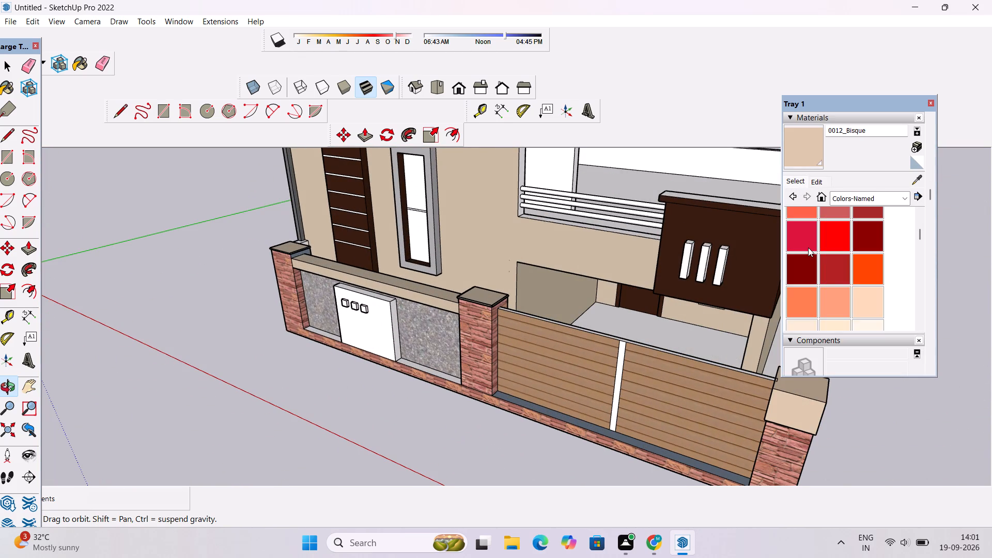
{"action": "scroll", "coordinate": [808, 247], "scroll_direction": "up", "scroll_amount": 3}
{"action": "scroll", "coordinate": [808, 247], "scroll_direction": "down", "scroll_amount": 6}
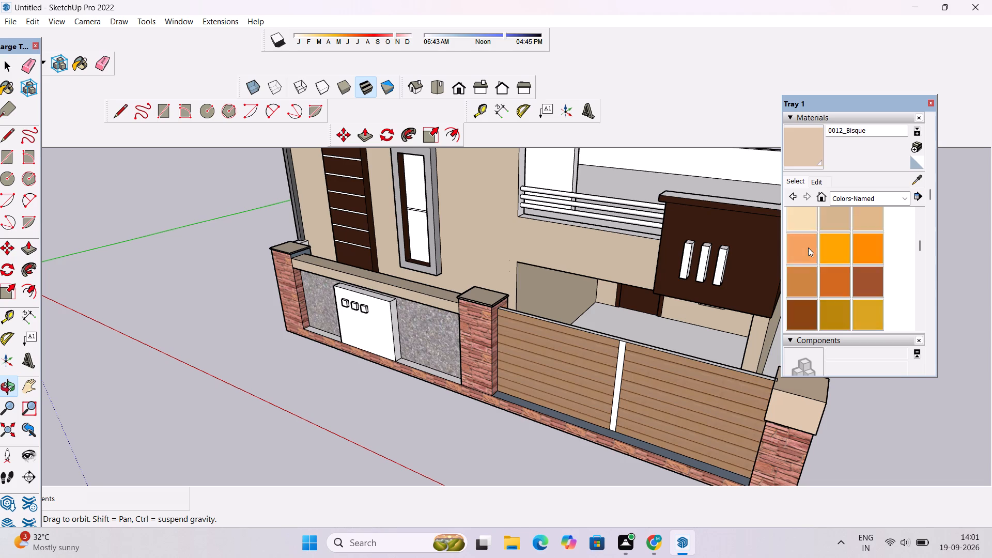
{"action": "scroll", "coordinate": [808, 247], "scroll_direction": "down", "scroll_amount": 7}
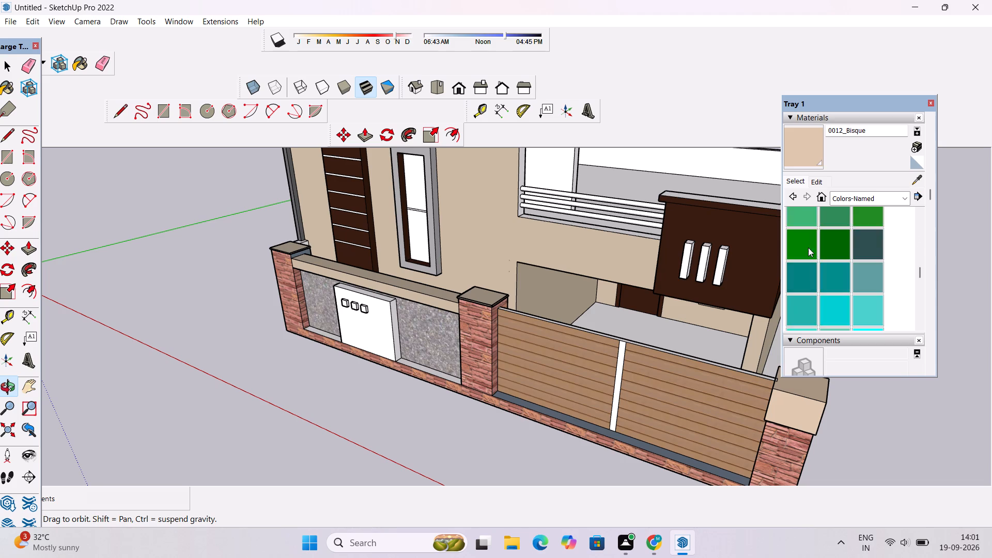
{"action": "scroll", "coordinate": [808, 247], "scroll_direction": "down", "scroll_amount": 3}
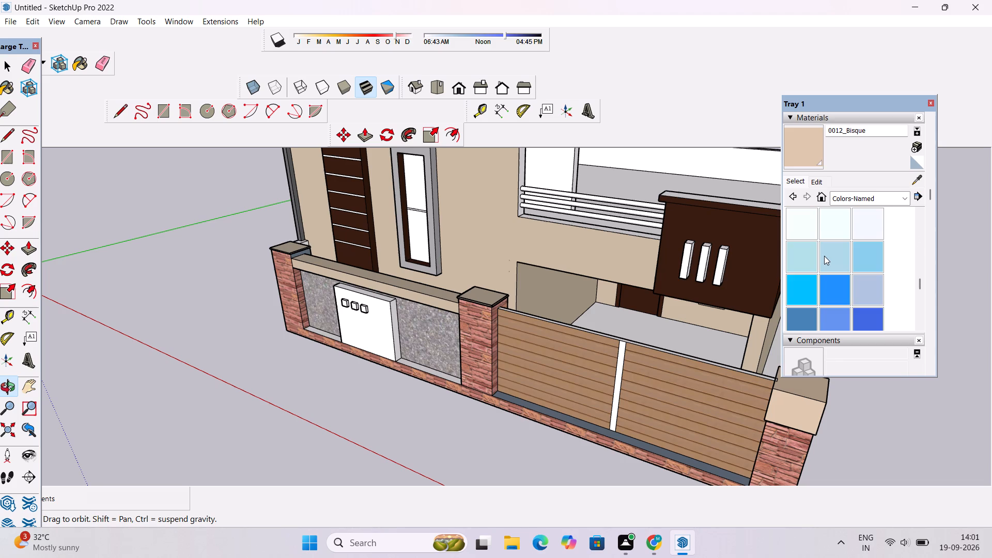
{"action": "scroll", "coordinate": [824, 256], "scroll_direction": "down", "scroll_amount": 4}
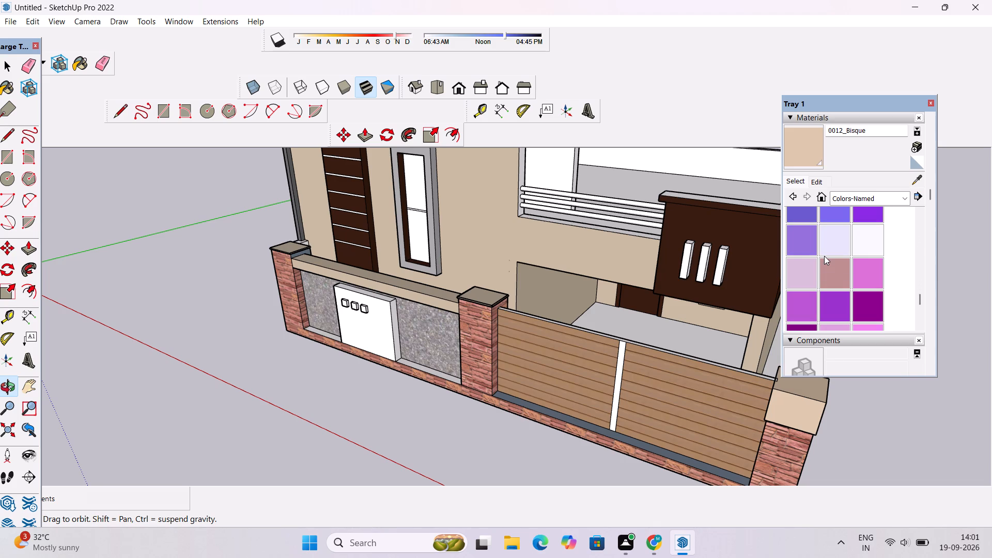
{"action": "scroll", "coordinate": [824, 256], "scroll_direction": "down", "scroll_amount": 1}
{"action": "scroll", "coordinate": [824, 256], "scroll_direction": "up", "scroll_amount": 2}
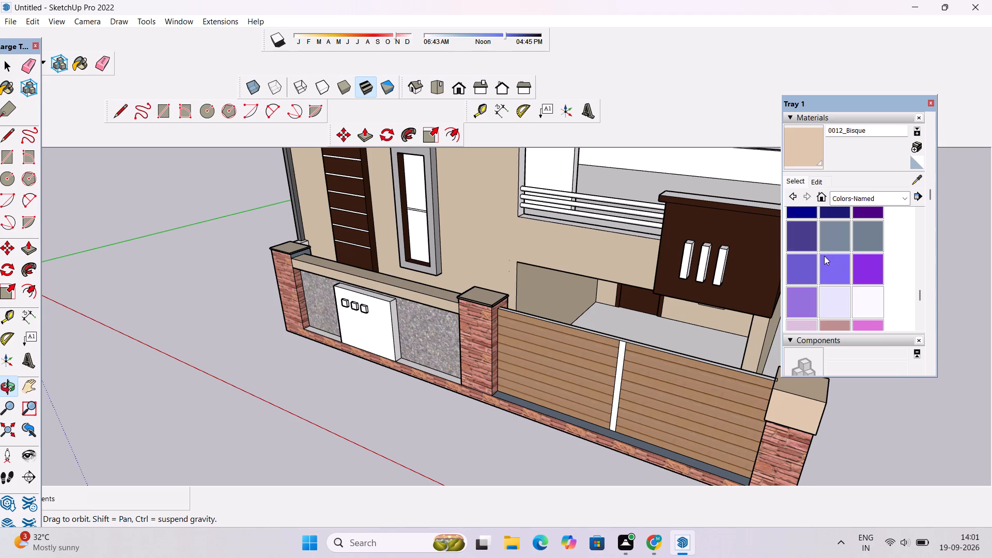
{"action": "scroll", "coordinate": [824, 256], "scroll_direction": "down", "scroll_amount": 2}
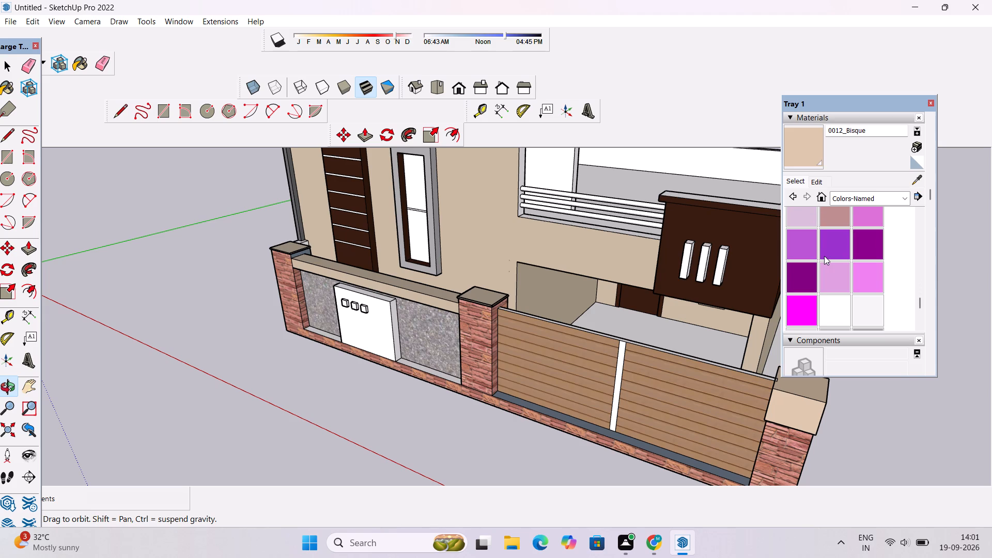
{"action": "scroll", "coordinate": [824, 256], "scroll_direction": "down", "scroll_amount": 3}
{"action": "scroll", "coordinate": [824, 256], "scroll_direction": "up", "scroll_amount": 1}
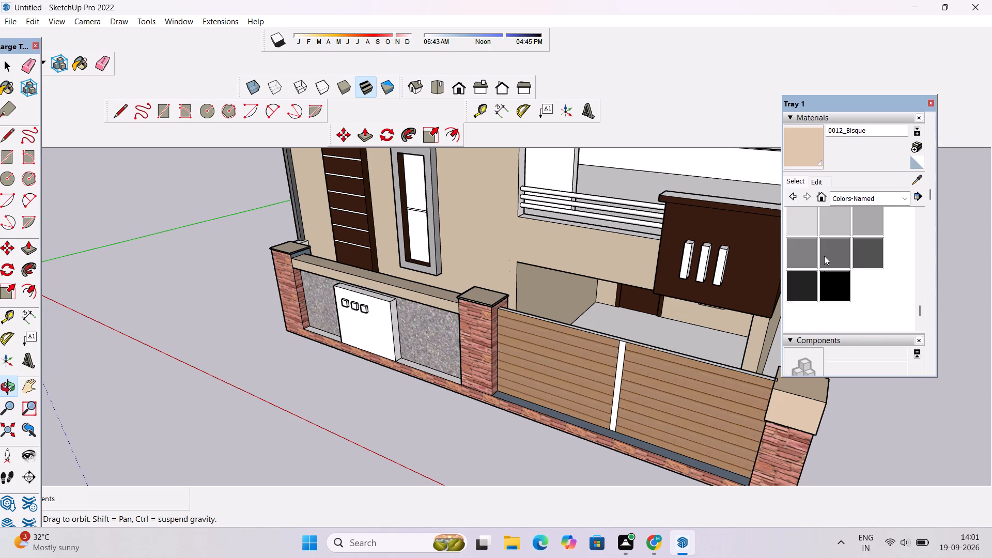
{"action": "scroll", "coordinate": [824, 256], "scroll_direction": "up", "scroll_amount": 5}
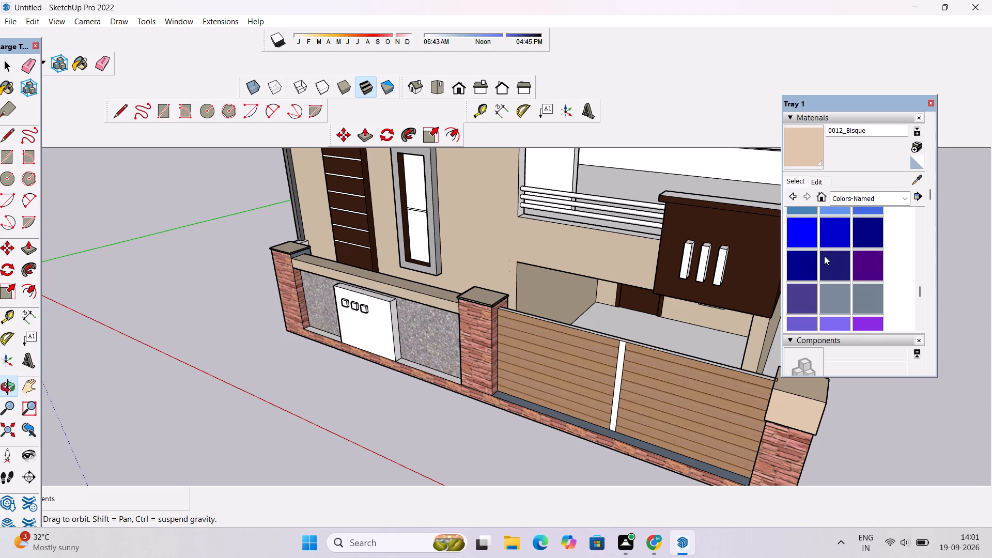
{"action": "scroll", "coordinate": [824, 256], "scroll_direction": "up", "scroll_amount": 18}
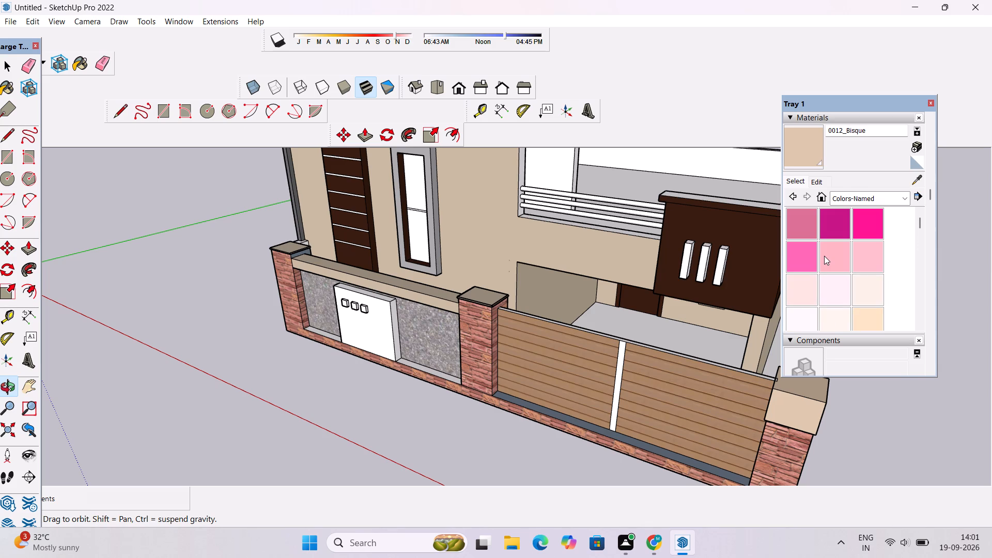
{"action": "scroll", "coordinate": [824, 256], "scroll_direction": "up", "scroll_amount": 3}
{"action": "scroll", "coordinate": [824, 256], "scroll_direction": "down", "scroll_amount": 4}
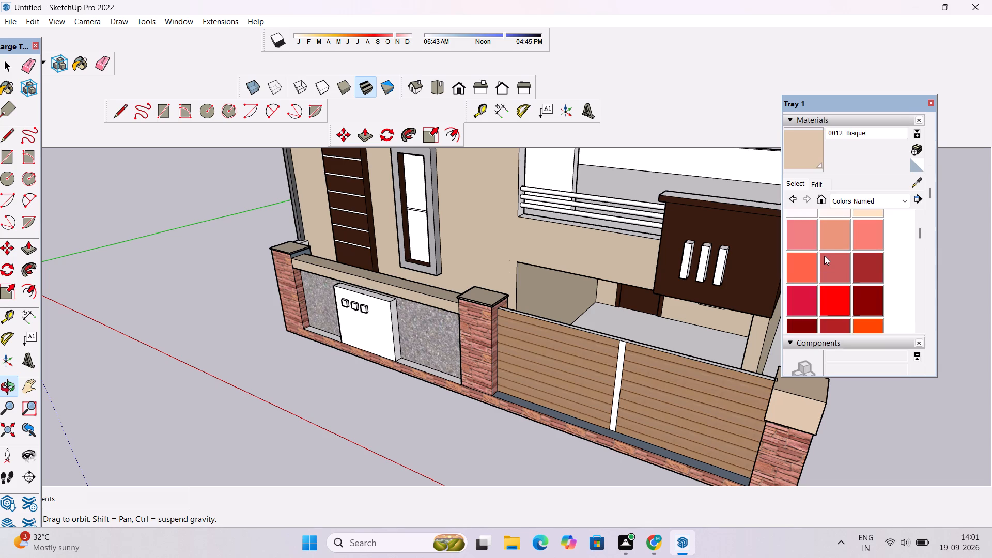
{"action": "scroll", "coordinate": [824, 256], "scroll_direction": "down", "scroll_amount": 3}
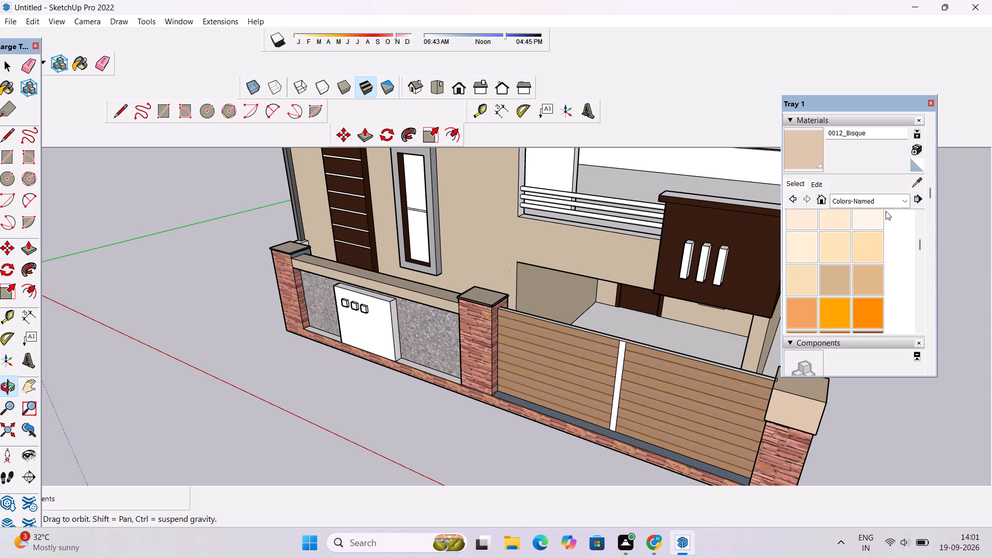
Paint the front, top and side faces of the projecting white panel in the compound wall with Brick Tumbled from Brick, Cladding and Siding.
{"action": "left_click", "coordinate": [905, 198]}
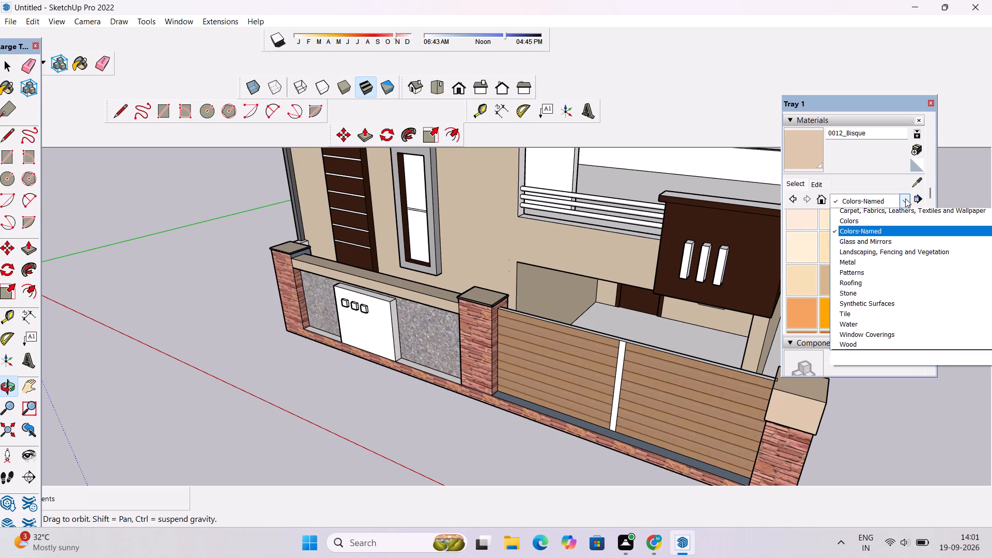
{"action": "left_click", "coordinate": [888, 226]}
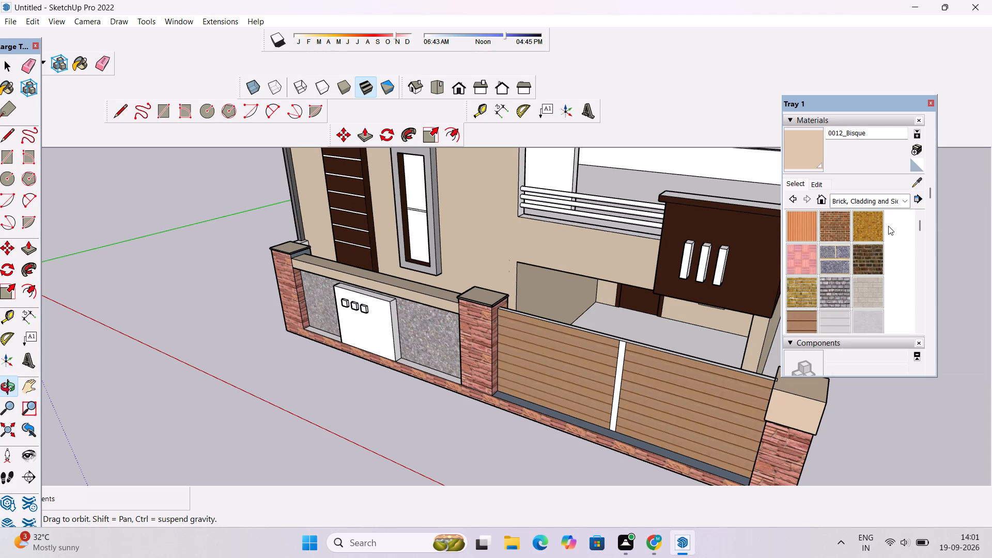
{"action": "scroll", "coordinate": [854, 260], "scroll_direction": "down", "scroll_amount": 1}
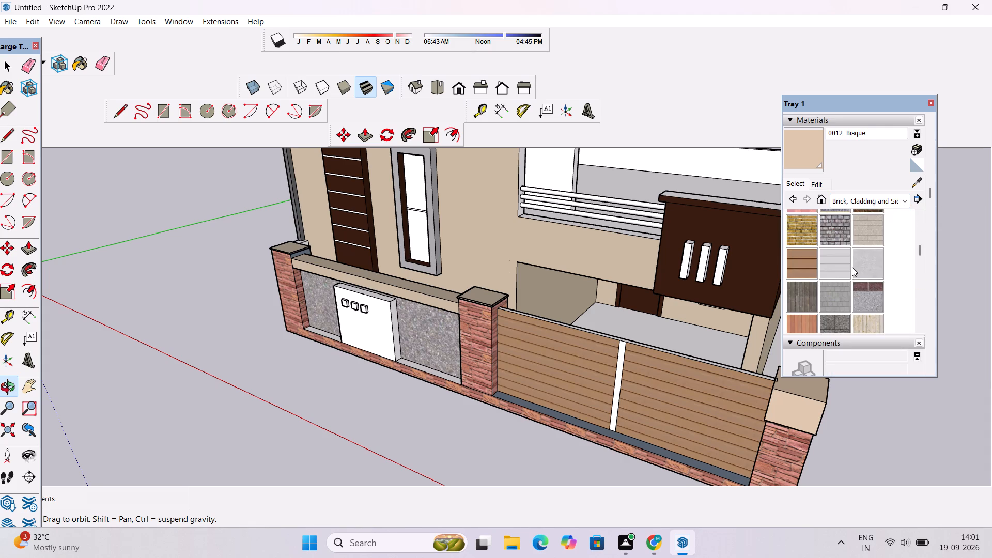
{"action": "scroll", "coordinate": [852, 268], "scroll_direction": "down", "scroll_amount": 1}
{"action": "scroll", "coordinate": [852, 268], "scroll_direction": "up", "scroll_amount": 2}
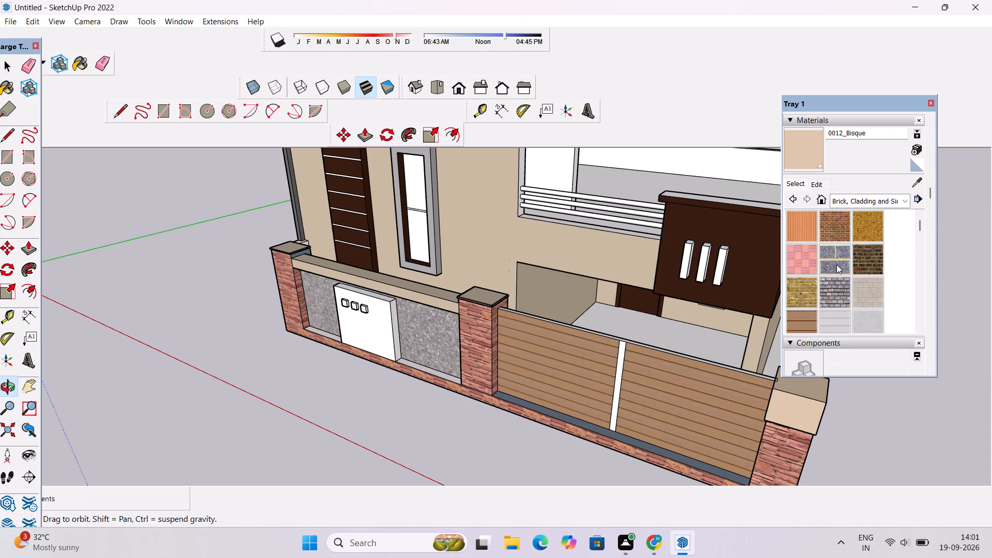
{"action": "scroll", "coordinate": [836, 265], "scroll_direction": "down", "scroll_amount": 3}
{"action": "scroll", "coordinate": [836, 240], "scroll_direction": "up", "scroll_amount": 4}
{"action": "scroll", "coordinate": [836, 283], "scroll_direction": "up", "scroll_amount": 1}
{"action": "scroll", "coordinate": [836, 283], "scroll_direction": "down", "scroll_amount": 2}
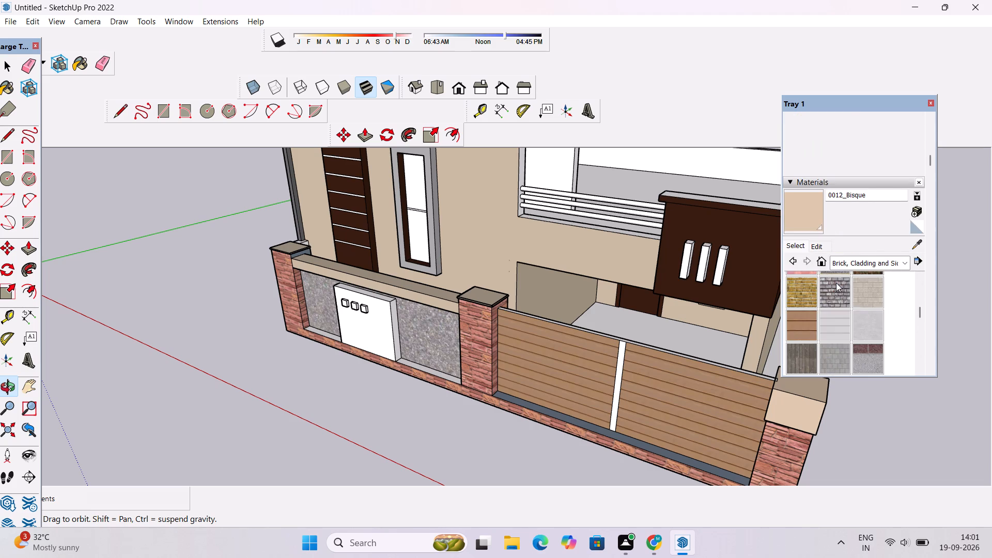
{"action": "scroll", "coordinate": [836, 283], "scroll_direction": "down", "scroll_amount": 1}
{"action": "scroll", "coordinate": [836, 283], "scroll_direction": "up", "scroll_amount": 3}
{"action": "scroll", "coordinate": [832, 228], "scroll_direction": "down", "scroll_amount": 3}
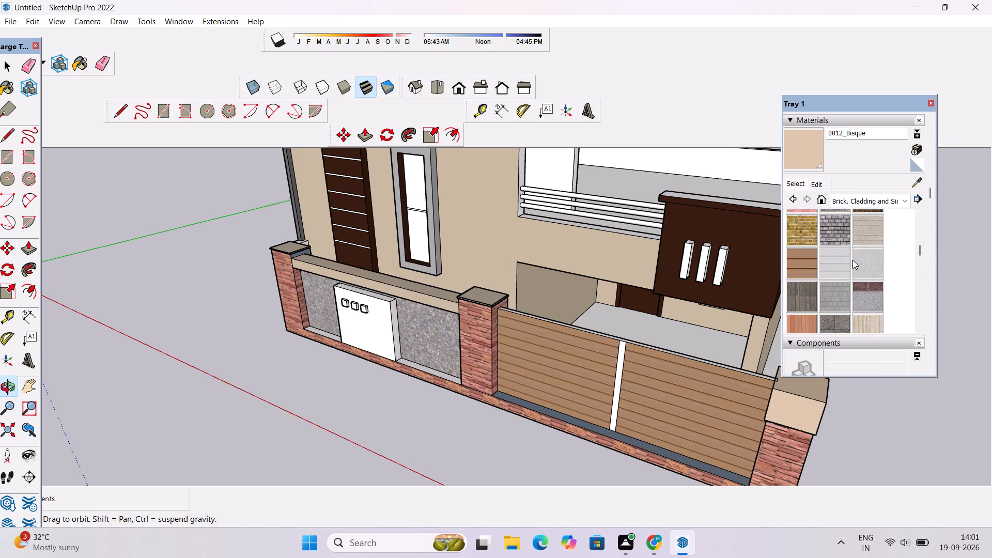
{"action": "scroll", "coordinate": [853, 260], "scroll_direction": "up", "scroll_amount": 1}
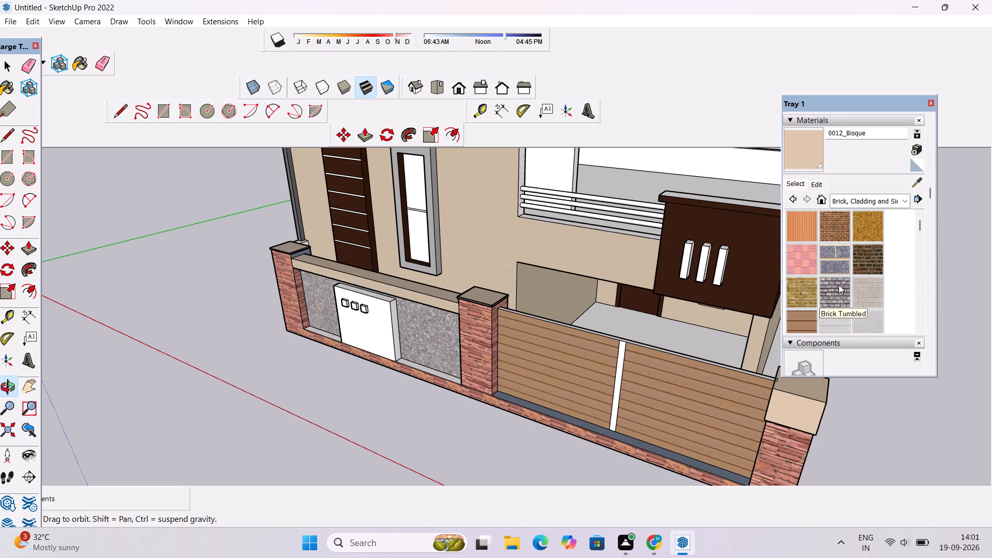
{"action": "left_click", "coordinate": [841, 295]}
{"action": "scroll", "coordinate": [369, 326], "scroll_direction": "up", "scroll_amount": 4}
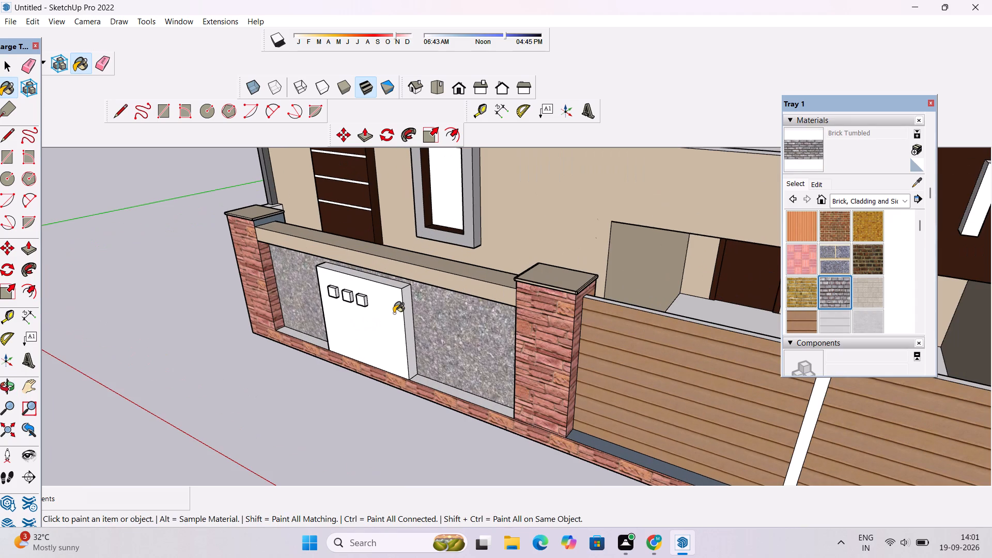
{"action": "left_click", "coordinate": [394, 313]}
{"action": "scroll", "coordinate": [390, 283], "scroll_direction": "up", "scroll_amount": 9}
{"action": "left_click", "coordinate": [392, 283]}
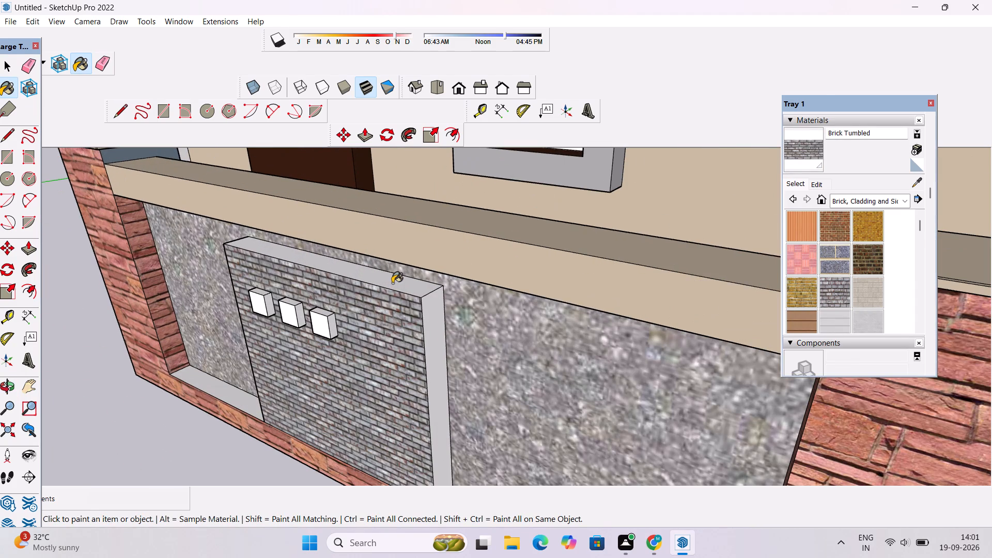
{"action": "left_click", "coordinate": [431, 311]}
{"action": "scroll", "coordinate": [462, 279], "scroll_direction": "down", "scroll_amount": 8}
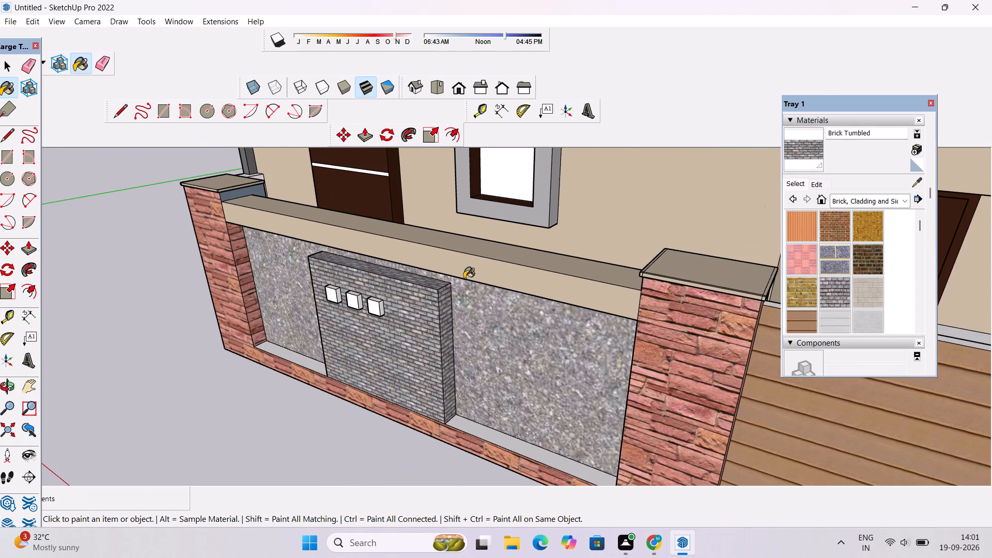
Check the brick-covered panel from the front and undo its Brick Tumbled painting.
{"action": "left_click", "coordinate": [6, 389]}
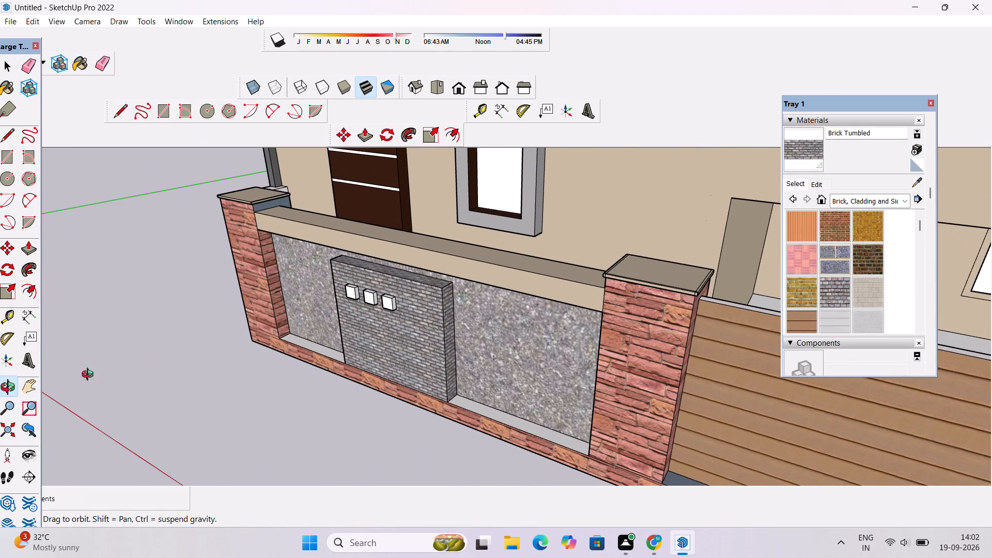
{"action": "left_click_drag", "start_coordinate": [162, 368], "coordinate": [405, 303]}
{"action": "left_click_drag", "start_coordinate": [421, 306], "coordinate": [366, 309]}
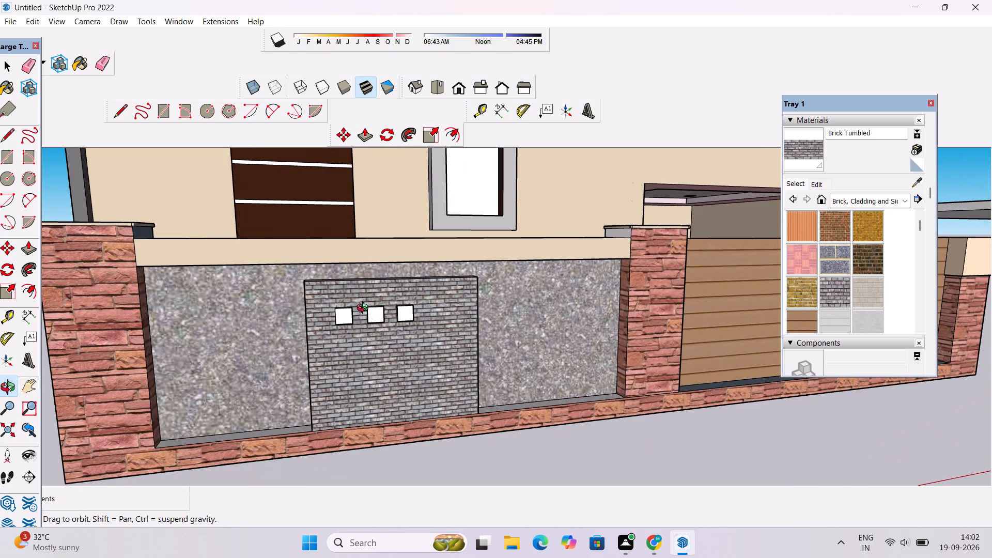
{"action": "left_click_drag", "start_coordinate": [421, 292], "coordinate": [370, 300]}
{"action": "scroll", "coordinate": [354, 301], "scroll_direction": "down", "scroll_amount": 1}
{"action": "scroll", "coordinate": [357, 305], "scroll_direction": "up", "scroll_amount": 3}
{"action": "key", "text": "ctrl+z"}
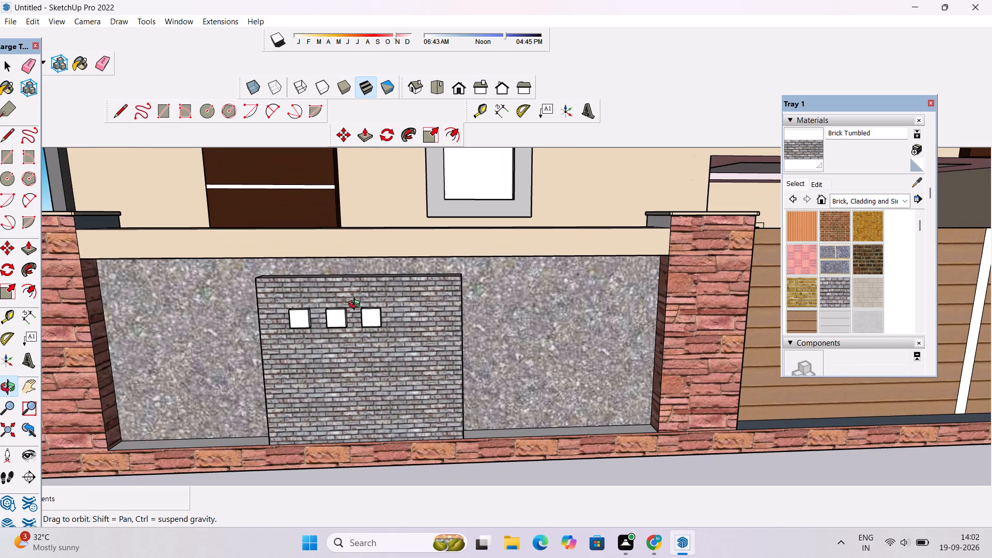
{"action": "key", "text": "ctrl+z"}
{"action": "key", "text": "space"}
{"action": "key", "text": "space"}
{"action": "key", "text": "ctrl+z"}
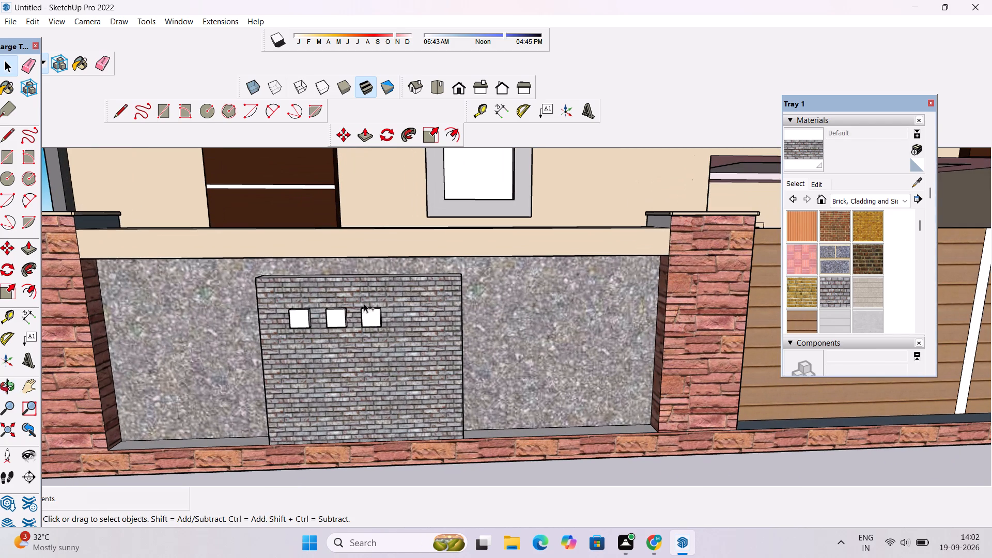
Paint the upper and lower panes of the tall front window with Translucent Glass Blue from Glass and Mirrors.
{"action": "scroll", "coordinate": [838, 253], "scroll_direction": "down", "scroll_amount": 1}
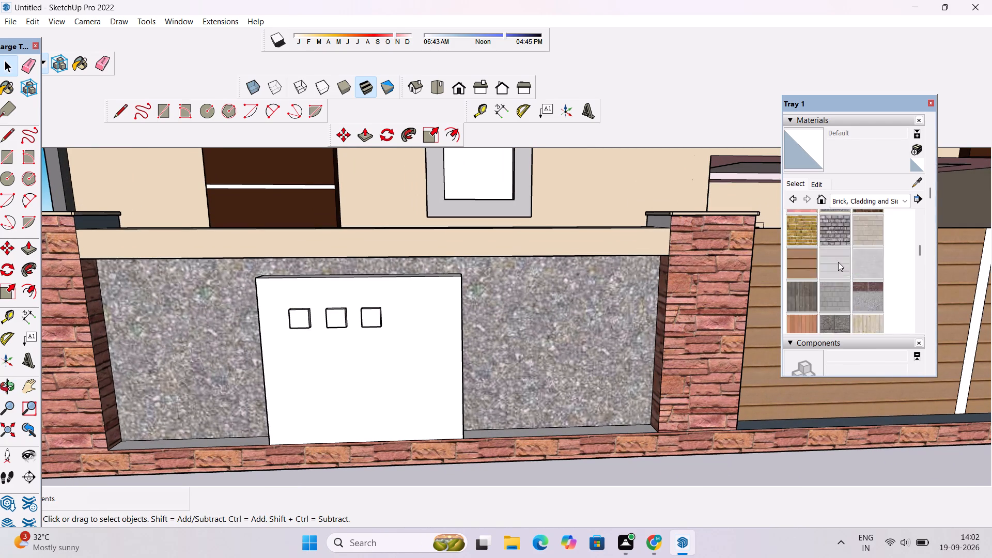
{"action": "scroll", "coordinate": [838, 262], "scroll_direction": "down", "scroll_amount": 1}
{"action": "scroll", "coordinate": [838, 267], "scroll_direction": "up", "scroll_amount": 3}
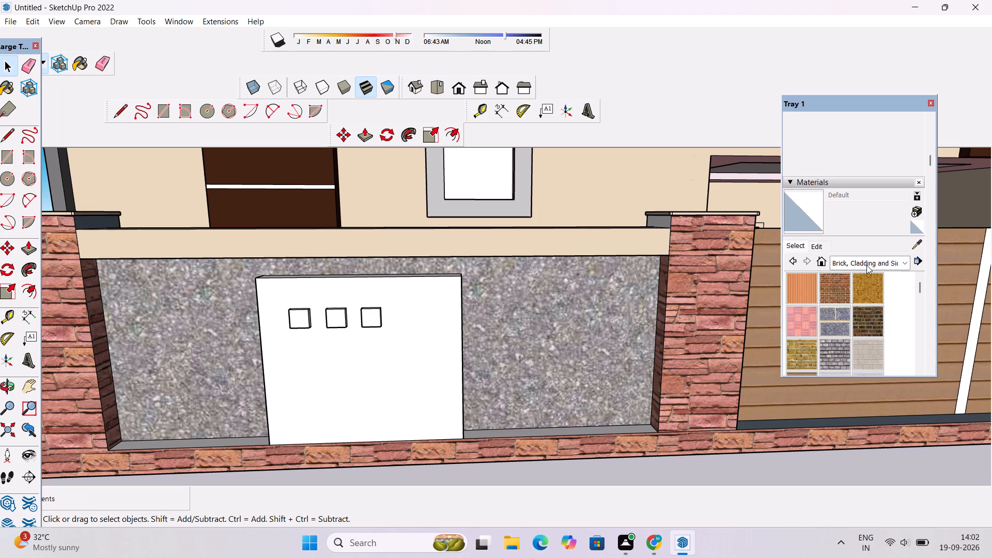
{"action": "left_click", "coordinate": [870, 263]}
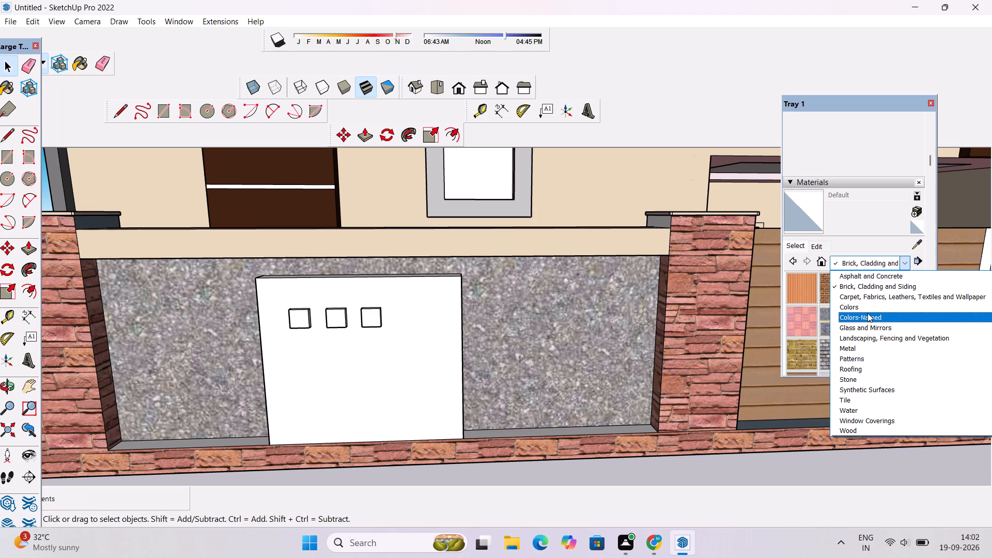
{"action": "scroll", "coordinate": [867, 313], "scroll_direction": "down", "scroll_amount": 1}
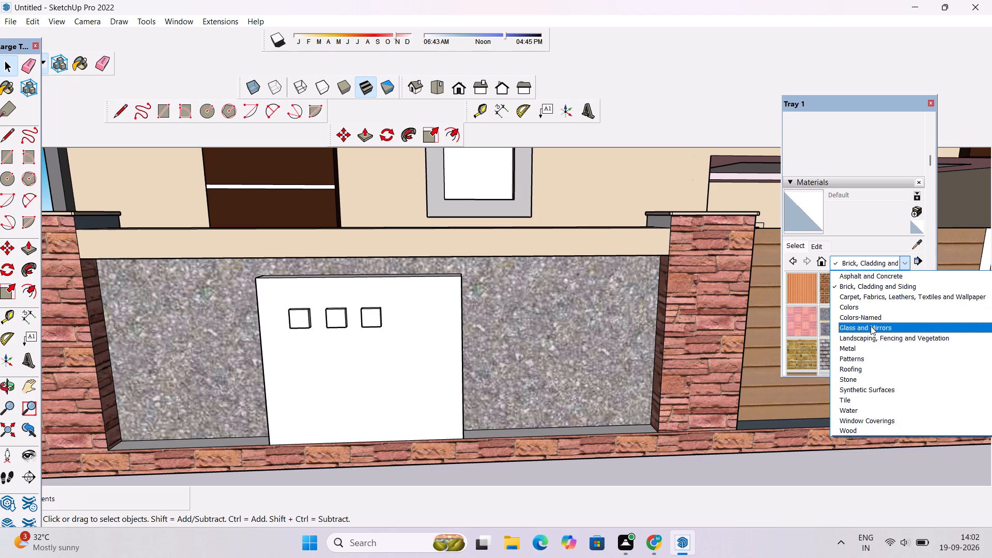
{"action": "scroll", "coordinate": [871, 326], "scroll_direction": "up", "scroll_amount": 1}
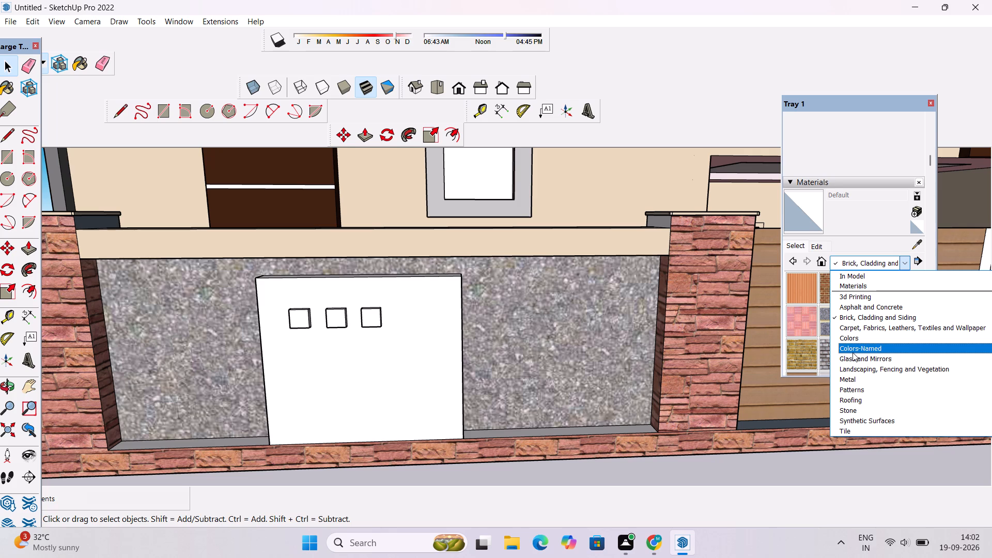
{"action": "scroll", "coordinate": [867, 360], "scroll_direction": "up", "scroll_amount": 2}
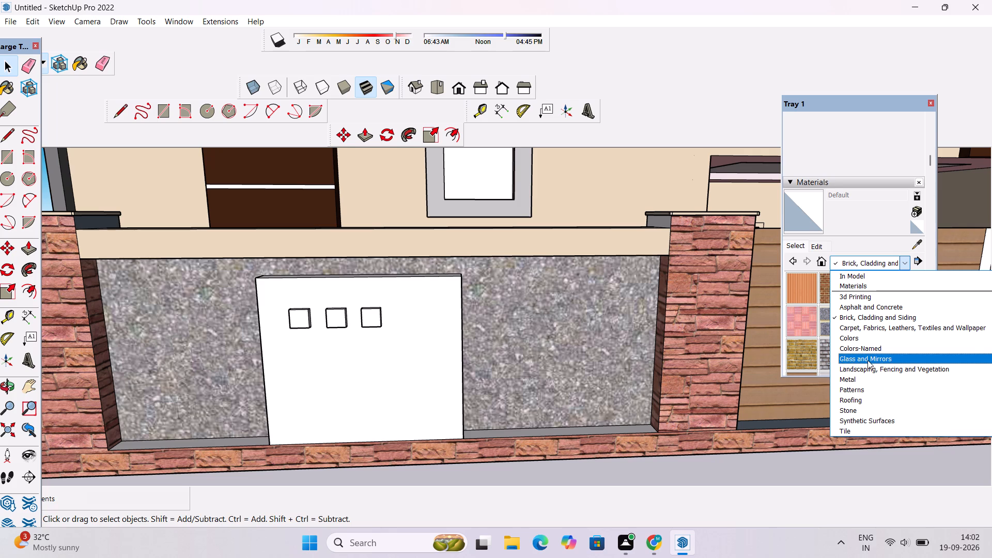
{"action": "left_click", "coordinate": [867, 360]}
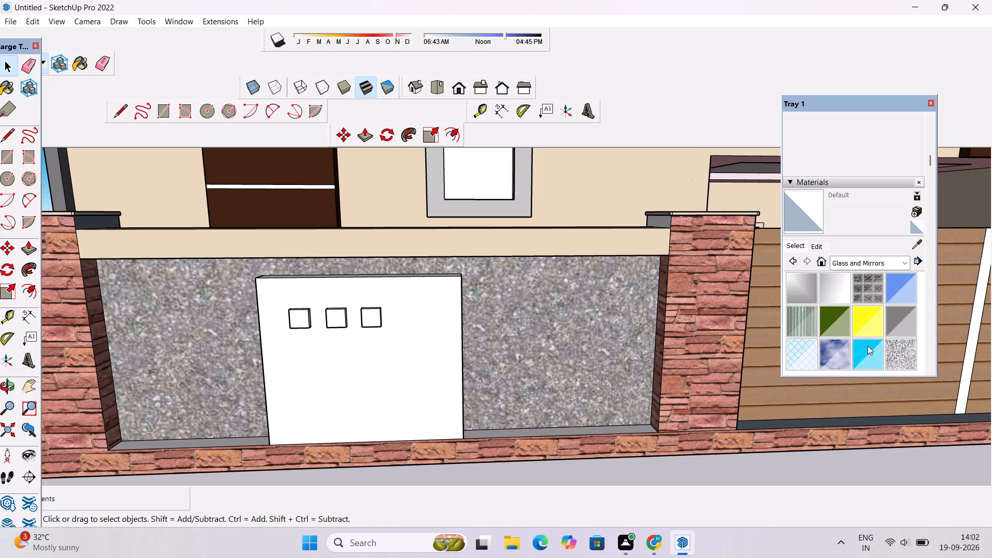
{"action": "left_click", "coordinate": [901, 289]}
{"action": "scroll", "coordinate": [656, 362], "scroll_direction": "down", "scroll_amount": 7}
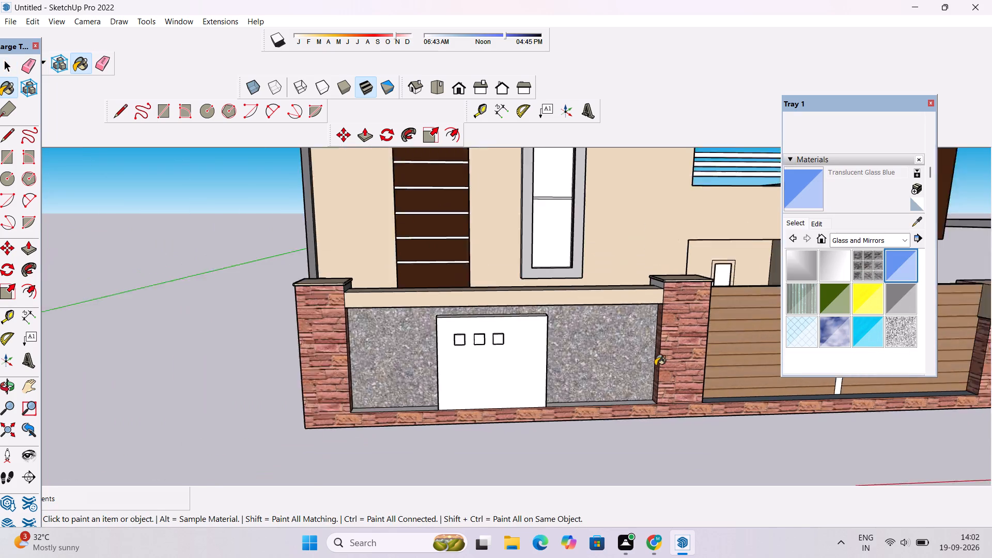
{"action": "scroll", "coordinate": [655, 366], "scroll_direction": "down", "scroll_amount": 1}
{"action": "left_click", "coordinate": [575, 208]}
{"action": "left_click", "coordinate": [577, 257]}
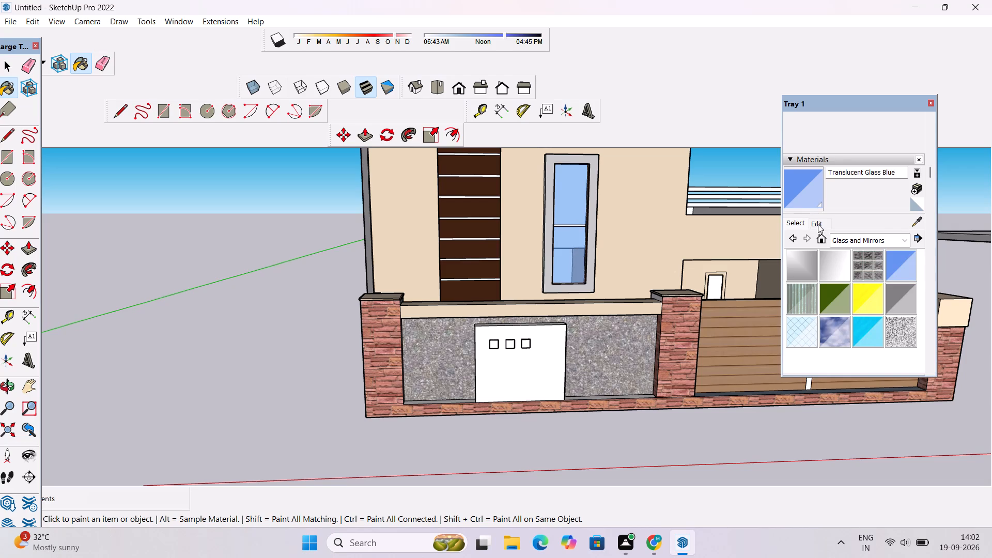
Darken the colour of the Translucent Glass Blue material to a deeper blue.
{"action": "left_click", "coordinate": [818, 224]}
{"action": "left_click", "coordinate": [847, 271]}
{"action": "left_click", "coordinate": [850, 275]}
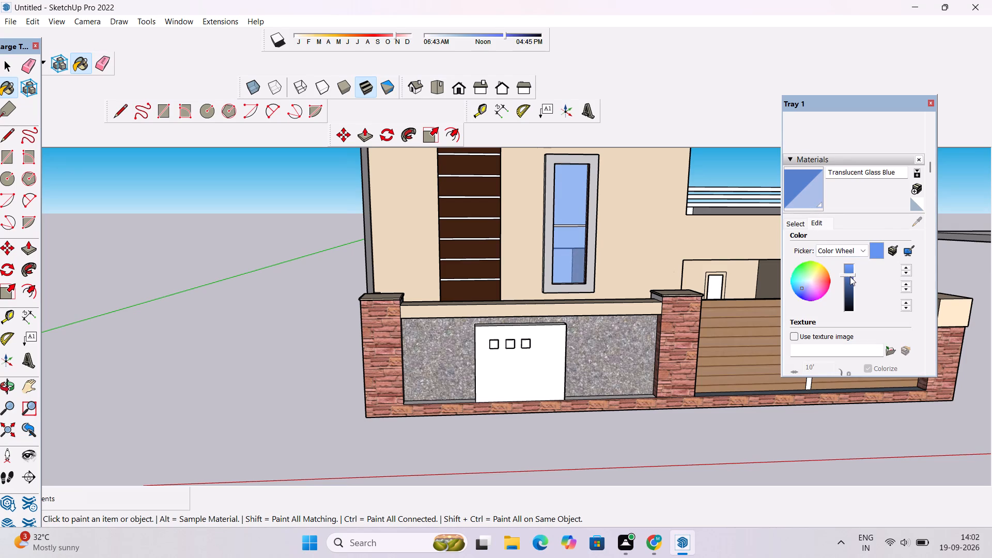
{"action": "double_click", "coordinate": [850, 276]}
{"action": "left_click", "coordinate": [850, 277]}
{"action": "left_click", "coordinate": [850, 282]}
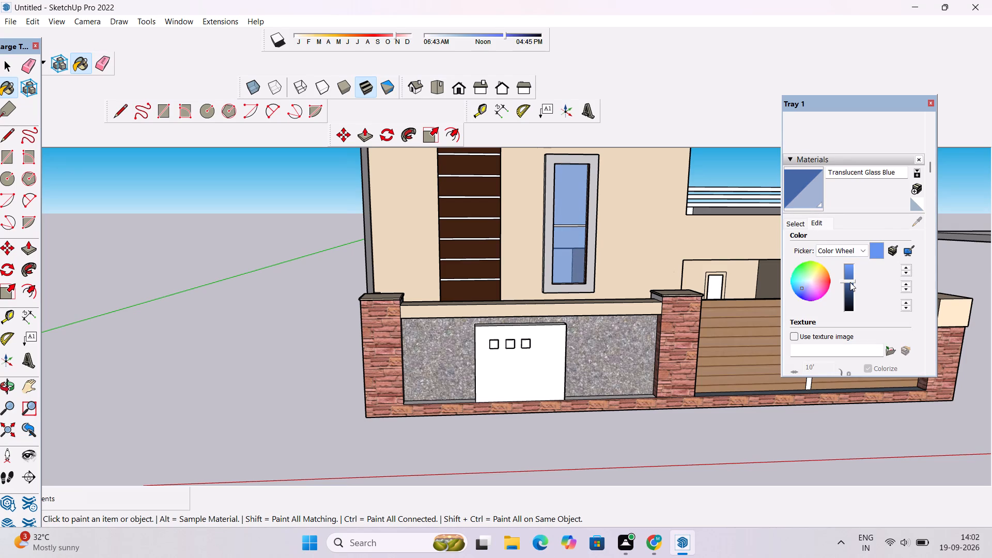
{"action": "left_click", "coordinate": [850, 282]}
{"action": "left_click", "coordinate": [850, 284]}
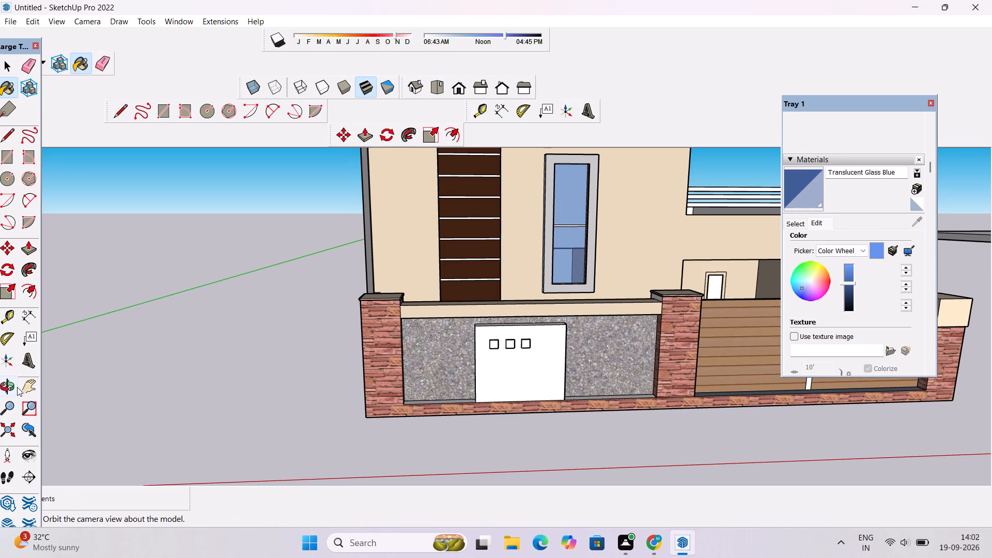
Examine the house front, the balcony railing and canopy area, and the roof terrace from above on the gate side.
{"action": "left_click", "coordinate": [10, 387]}
{"action": "left_click_drag", "start_coordinate": [332, 354], "coordinate": [337, 291]}
{"action": "scroll", "coordinate": [344, 295], "scroll_direction": "down", "scroll_amount": 3}
{"action": "left_click_drag", "start_coordinate": [460, 291], "coordinate": [233, 342], "text": "shift"}
{"action": "scroll", "coordinate": [232, 341], "scroll_direction": "down", "scroll_amount": 6}
{"action": "left_click_drag", "start_coordinate": [348, 283], "coordinate": [344, 371]}
{"action": "scroll", "coordinate": [348, 314], "scroll_direction": "up", "scroll_amount": 5}
{"action": "left_click_drag", "start_coordinate": [346, 304], "coordinate": [368, 347]}
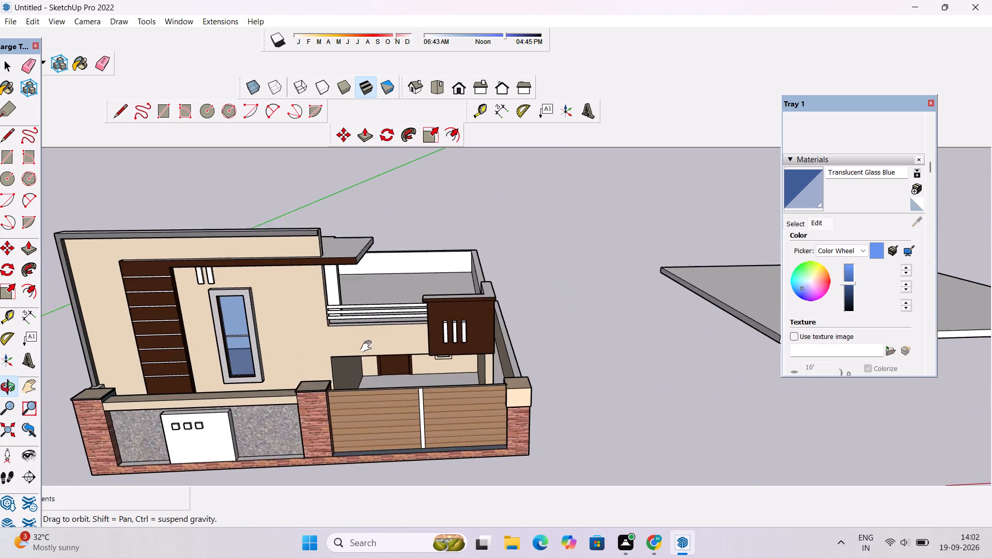
{"action": "left_click_drag", "start_coordinate": [368, 347], "coordinate": [371, 355]}
{"action": "scroll", "coordinate": [371, 350], "scroll_direction": "up", "scroll_amount": 3}
{"action": "left_click_drag", "start_coordinate": [370, 341], "coordinate": [399, 221]}
{"action": "scroll", "coordinate": [389, 241], "scroll_direction": "up", "scroll_amount": 4}
{"action": "left_click_drag", "start_coordinate": [438, 240], "coordinate": [339, 284]}
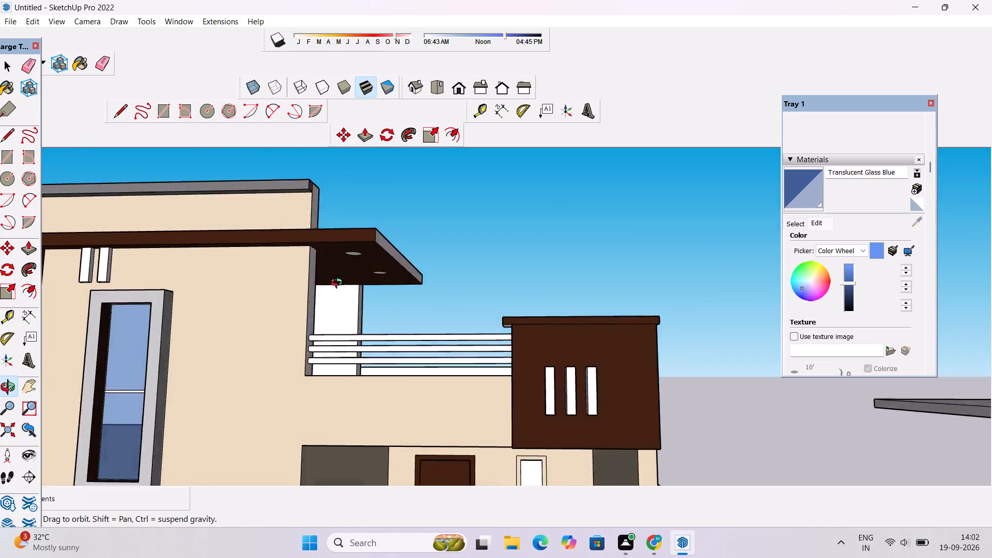
{"action": "left_click_drag", "start_coordinate": [339, 284], "coordinate": [274, 340]}
{"action": "scroll", "coordinate": [466, 272], "scroll_direction": "down", "scroll_amount": 4}
{"action": "left_click_drag", "start_coordinate": [500, 255], "coordinate": [307, 327]}
{"action": "left_click_drag", "start_coordinate": [517, 274], "coordinate": [459, 324]}
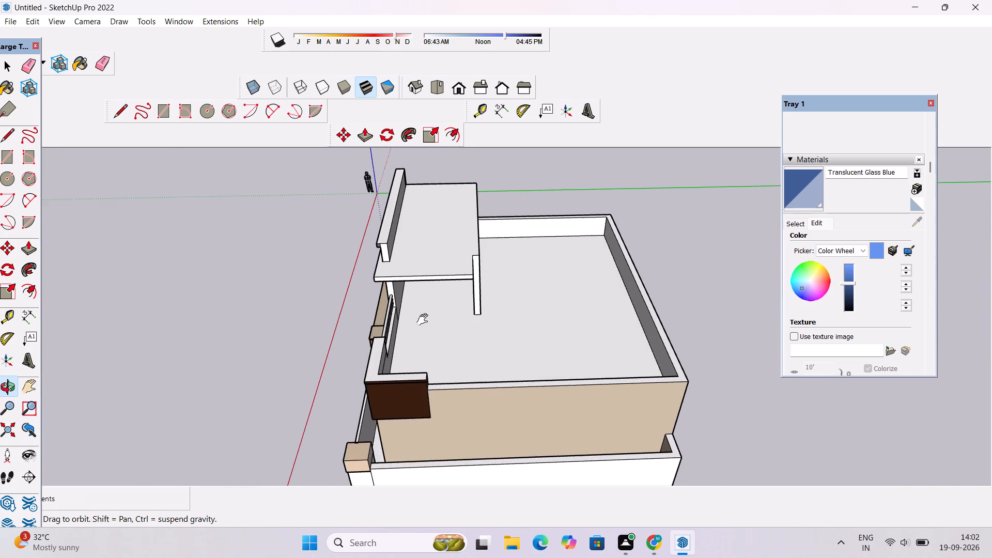
{"action": "scroll", "coordinate": [390, 312], "scroll_direction": "up", "scroll_amount": 1}
{"action": "left_click_drag", "start_coordinate": [390, 312], "coordinate": [444, 301]}
{"action": "scroll", "coordinate": [390, 309], "scroll_direction": "up", "scroll_amount": 8}
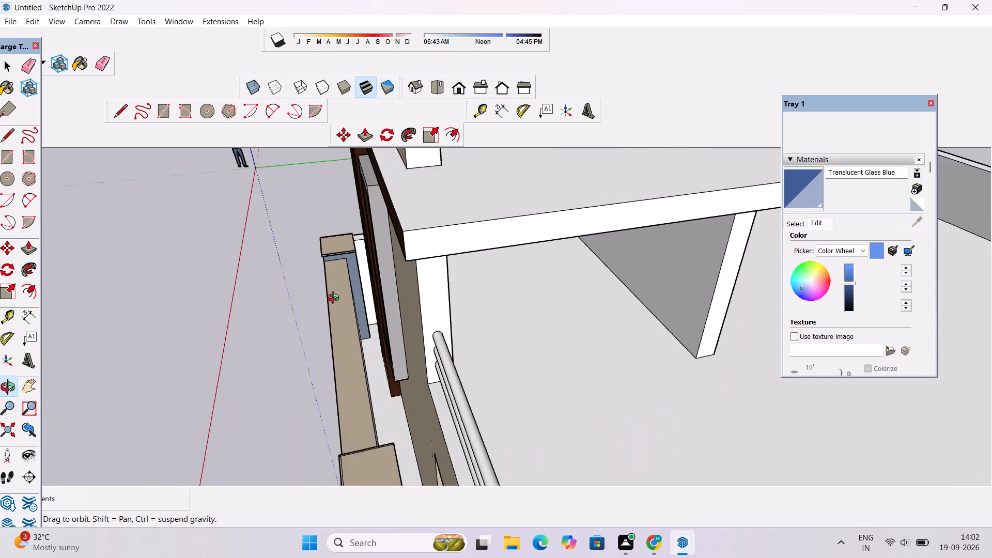
{"action": "scroll", "coordinate": [335, 299], "scroll_direction": "up", "scroll_amount": 10}
{"action": "scroll", "coordinate": [367, 275], "scroll_direction": "down", "scroll_amount": 13}
{"action": "left_click_drag", "start_coordinate": [408, 278], "coordinate": [409, 298], "text": "shift"}
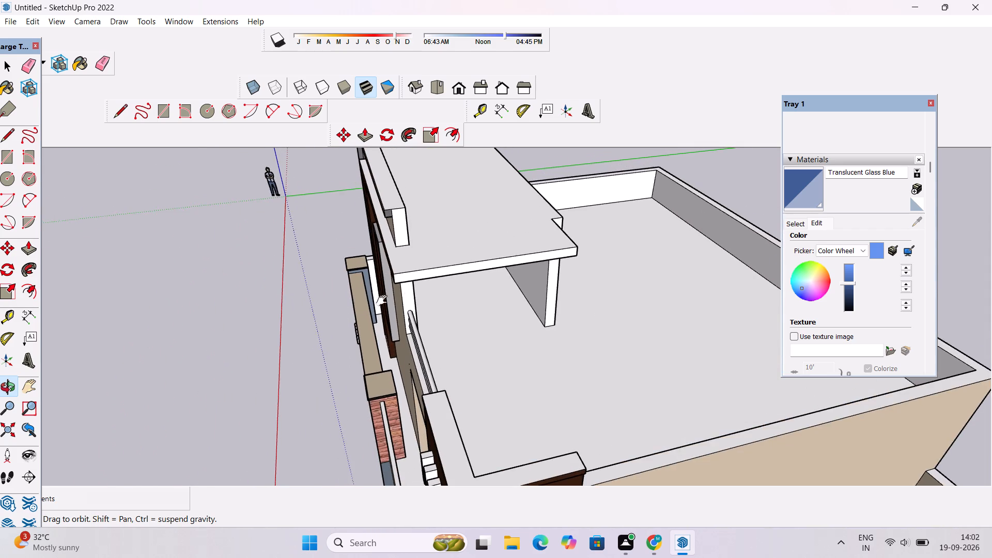
{"action": "left_click_drag", "start_coordinate": [371, 300], "coordinate": [309, 307]}
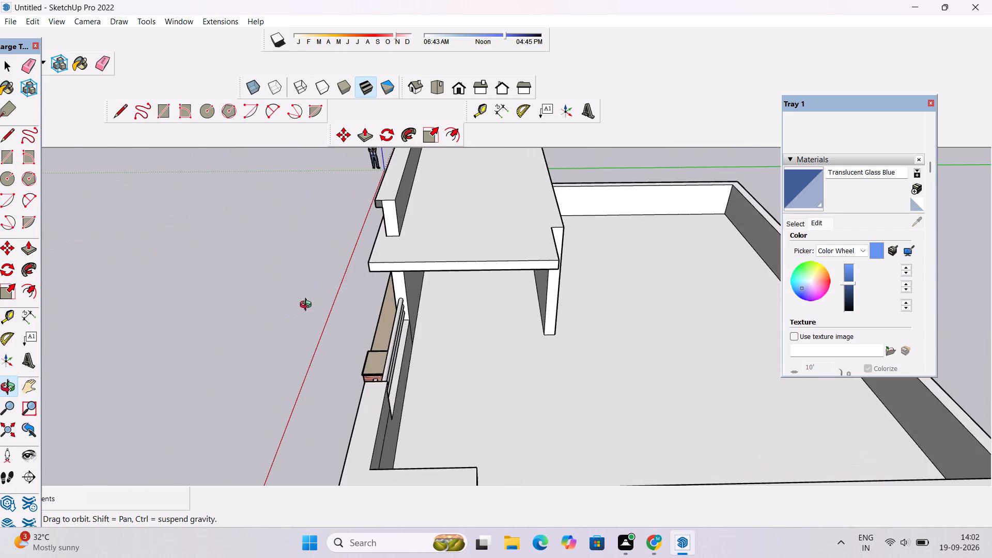
{"action": "scroll", "coordinate": [366, 271], "scroll_direction": "down", "scroll_amount": 5}
{"action": "left_click_drag", "start_coordinate": [382, 310], "coordinate": [404, 276]}
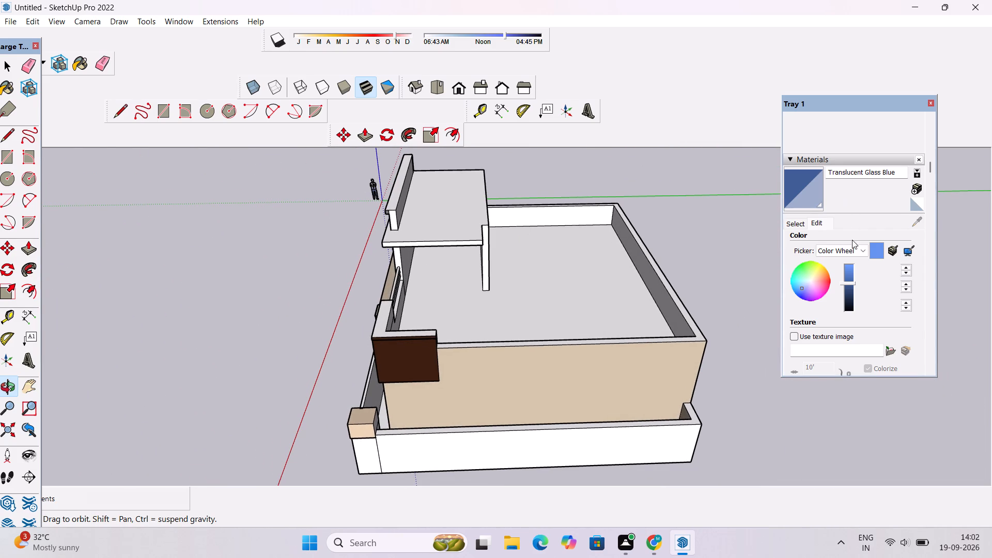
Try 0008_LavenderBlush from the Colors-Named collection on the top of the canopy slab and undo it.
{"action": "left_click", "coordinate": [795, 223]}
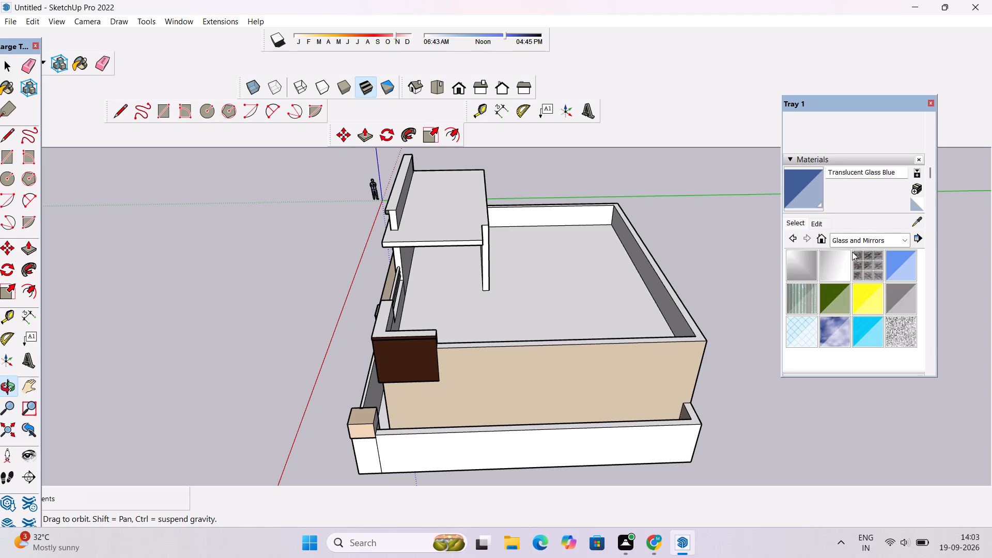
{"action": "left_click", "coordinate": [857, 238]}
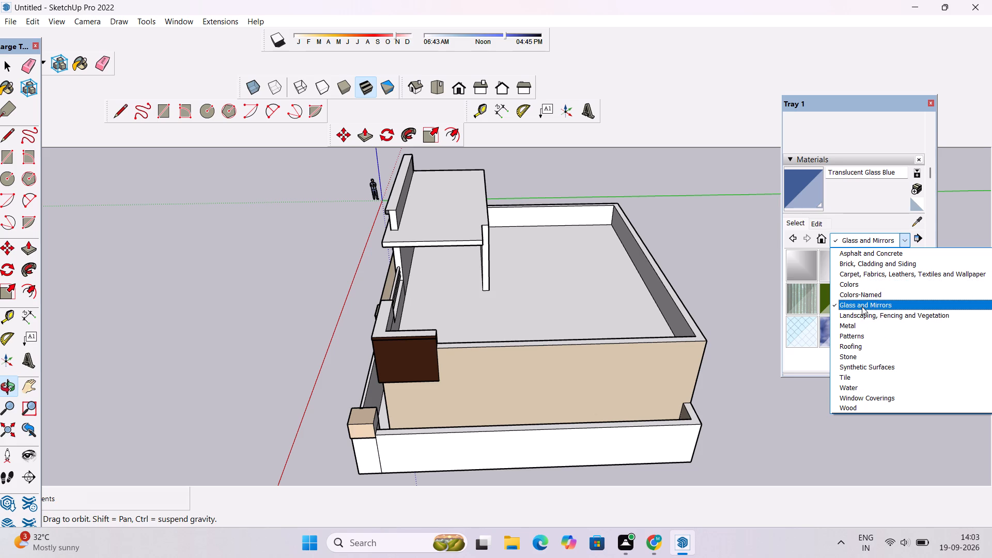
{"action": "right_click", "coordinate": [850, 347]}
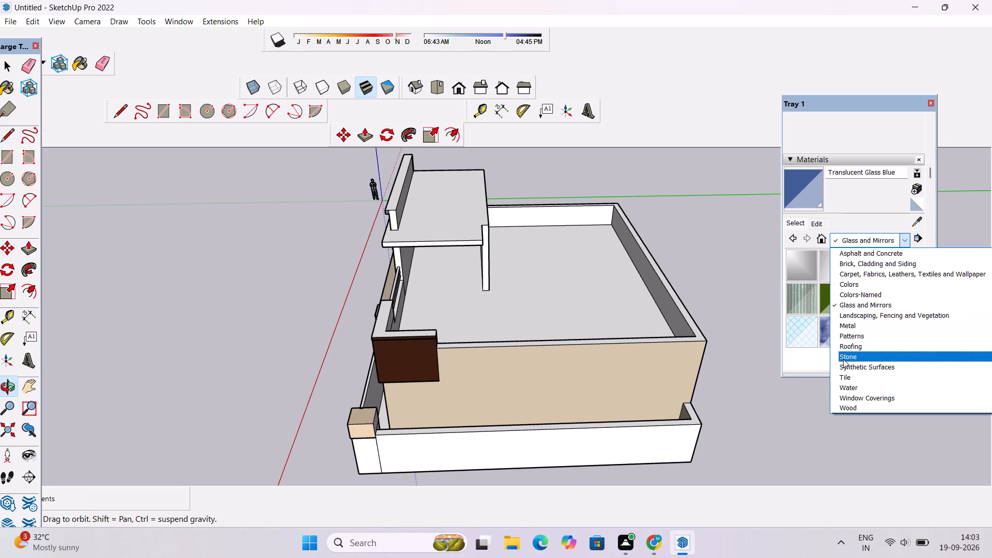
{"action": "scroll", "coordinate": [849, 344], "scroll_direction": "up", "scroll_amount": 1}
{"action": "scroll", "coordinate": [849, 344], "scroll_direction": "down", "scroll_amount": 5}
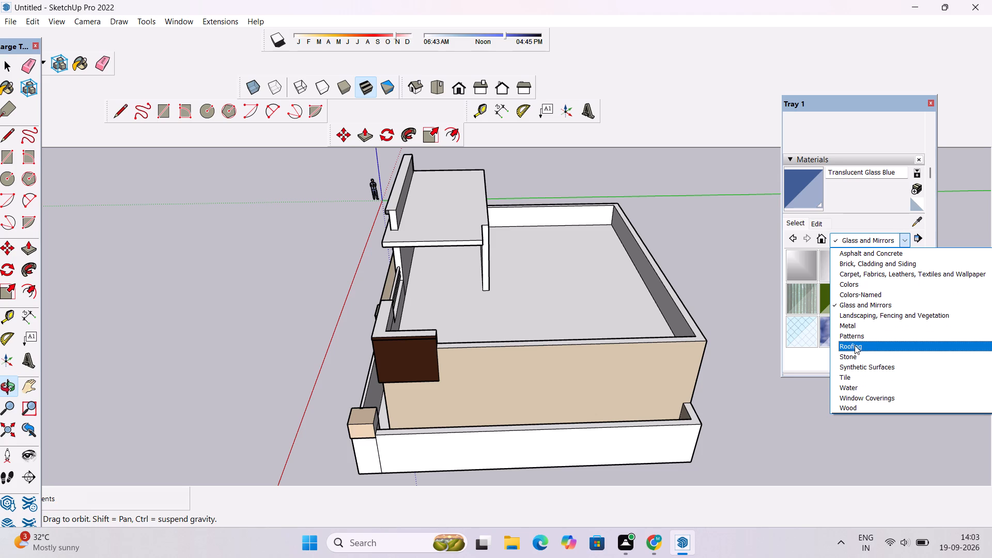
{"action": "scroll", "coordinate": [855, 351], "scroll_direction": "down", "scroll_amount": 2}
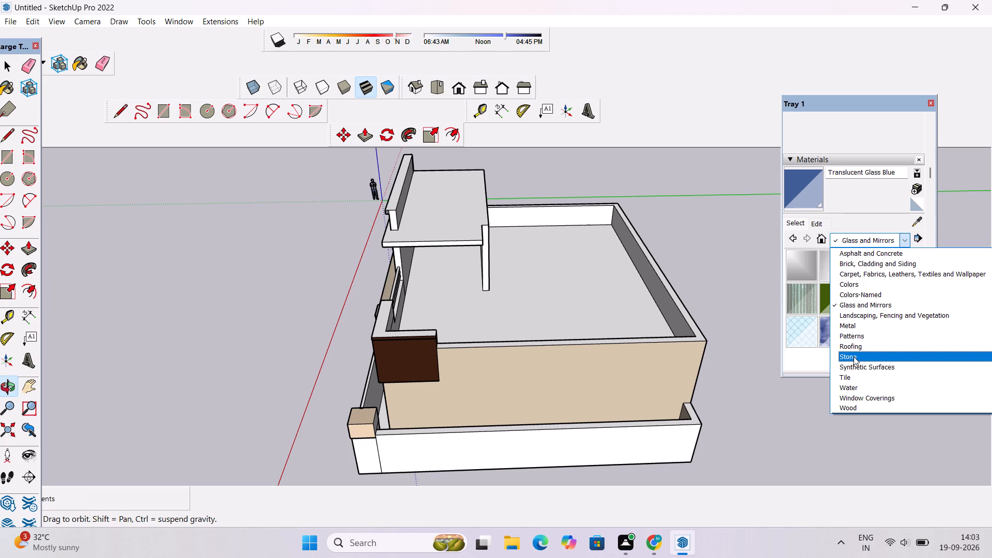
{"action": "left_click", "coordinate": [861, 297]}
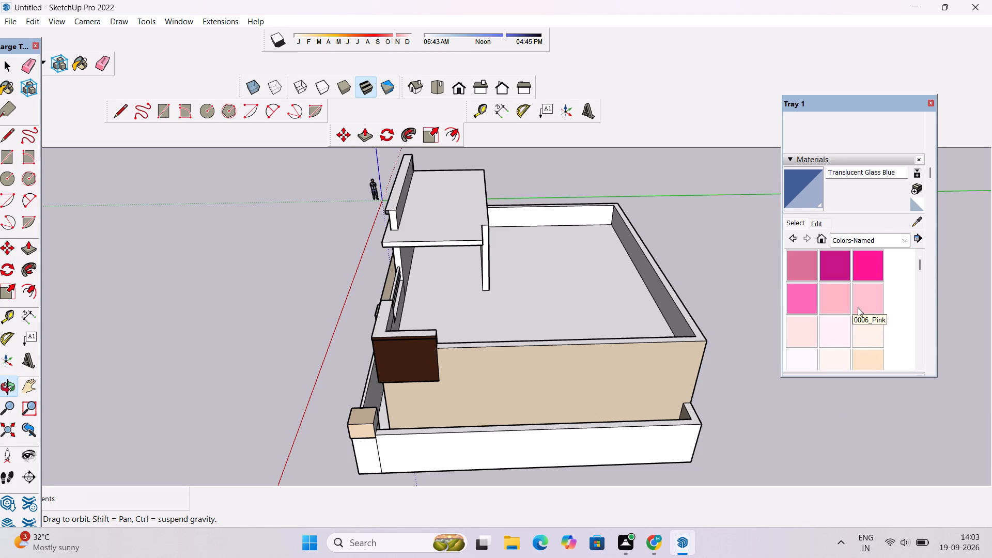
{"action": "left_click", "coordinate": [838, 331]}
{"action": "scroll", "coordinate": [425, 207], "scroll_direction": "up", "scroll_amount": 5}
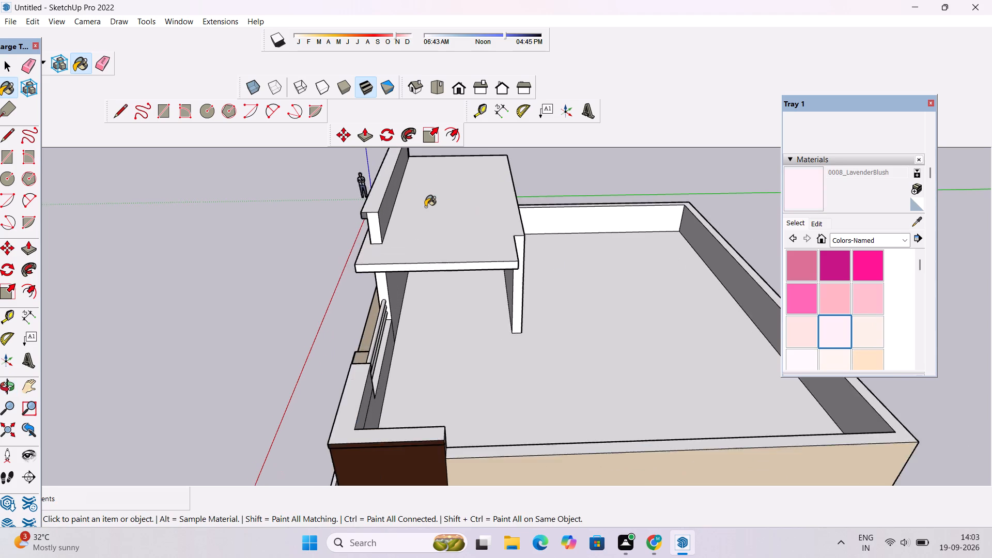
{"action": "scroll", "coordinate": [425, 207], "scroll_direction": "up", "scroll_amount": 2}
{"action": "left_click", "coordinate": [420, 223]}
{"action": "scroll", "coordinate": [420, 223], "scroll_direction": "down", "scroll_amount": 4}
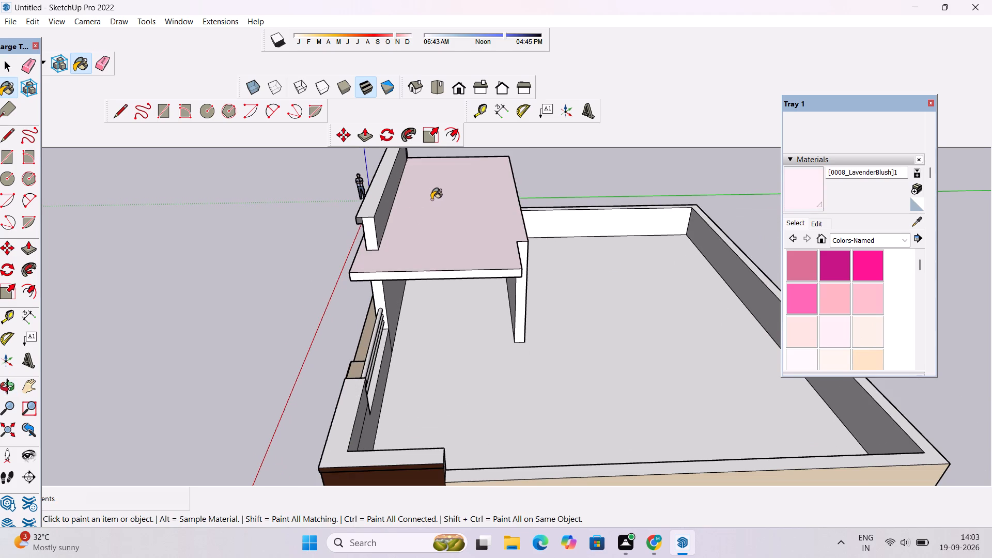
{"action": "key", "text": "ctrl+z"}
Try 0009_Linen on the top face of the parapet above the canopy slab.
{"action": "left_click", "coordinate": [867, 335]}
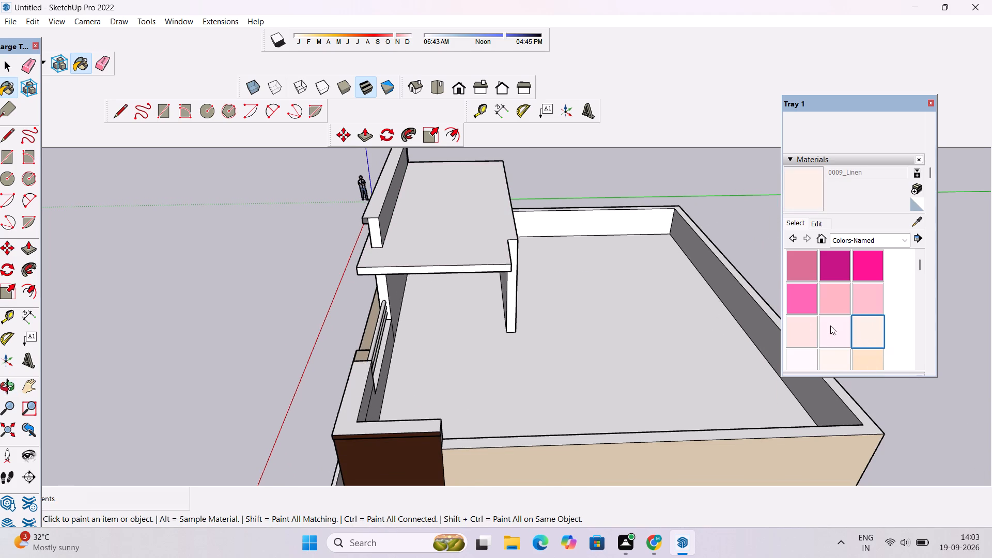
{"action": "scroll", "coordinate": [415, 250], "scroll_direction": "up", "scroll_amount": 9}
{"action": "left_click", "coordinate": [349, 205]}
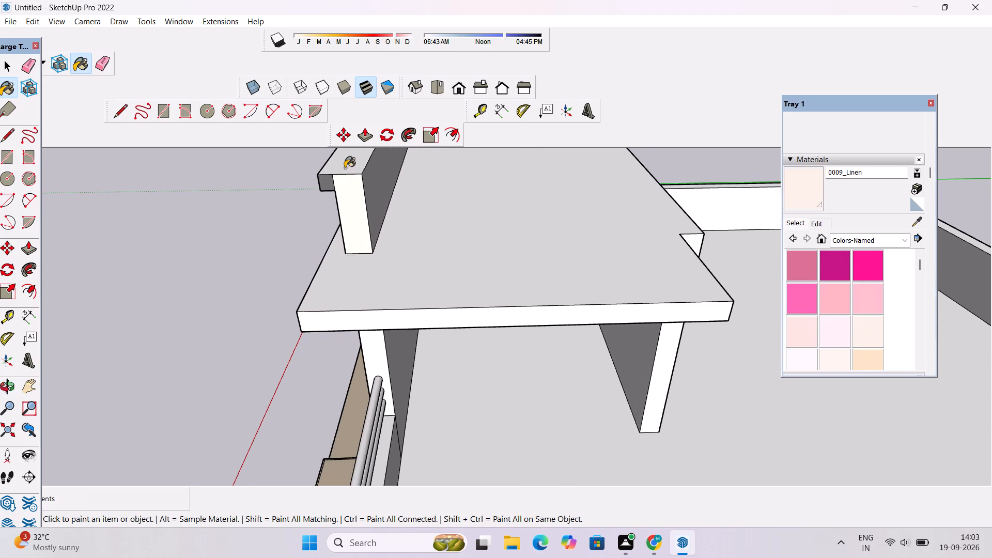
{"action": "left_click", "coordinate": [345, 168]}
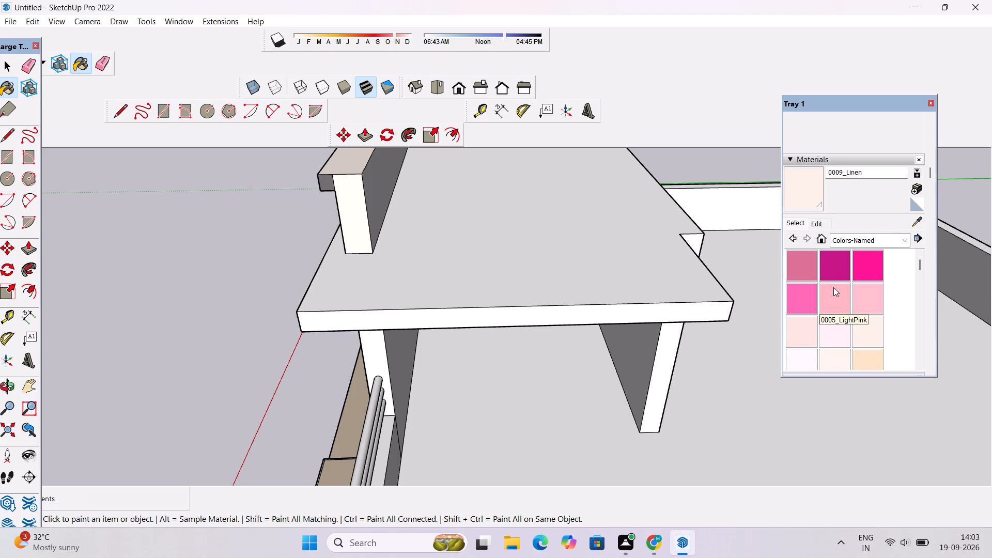
Paint the end, top and inner faces of the parapet above the canopy slab and its projecting band with 0012_Bisque.
{"action": "scroll", "coordinate": [833, 287], "scroll_direction": "down", "scroll_amount": 1}
{"action": "left_click", "coordinate": [867, 295]}
{"action": "left_click_drag", "start_coordinate": [361, 195], "coordinate": [359, 200]}
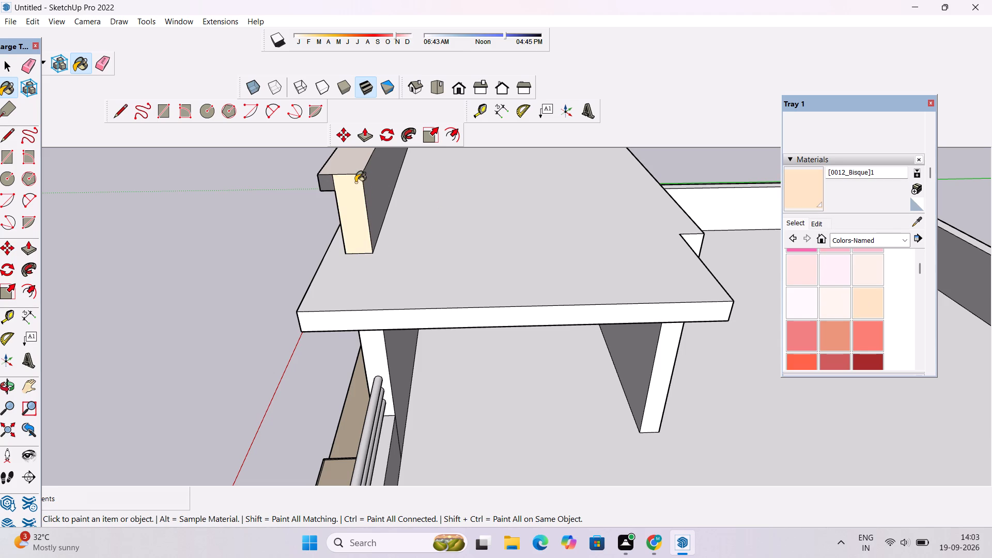
{"action": "left_click", "coordinate": [353, 169]}
{"action": "left_click", "coordinate": [366, 191]}
{"action": "scroll", "coordinate": [299, 187], "scroll_direction": "up", "scroll_amount": 4}
{"action": "scroll", "coordinate": [332, 189], "scroll_direction": "down", "scroll_amount": 1}
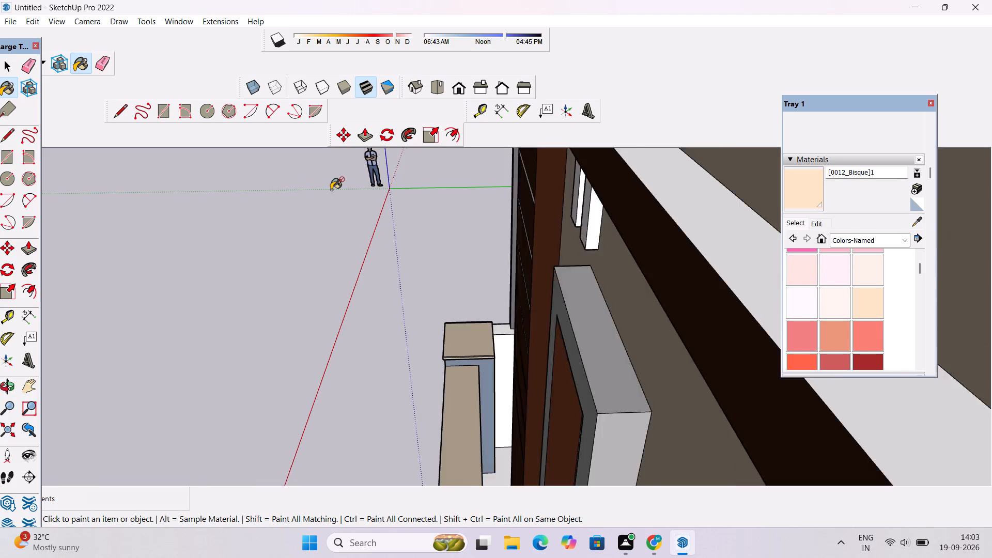
{"action": "scroll", "coordinate": [332, 189], "scroll_direction": "down", "scroll_amount": 2}
{"action": "left_click", "coordinate": [408, 181]}
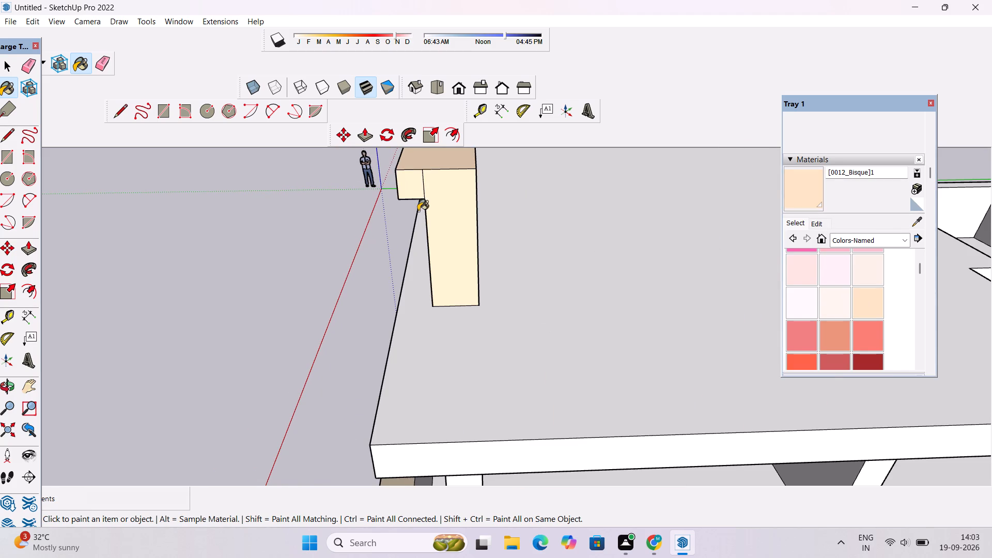
Paint the top and side edge of the canopy slab and the two walls supporting it with 0012_Bisque.
{"action": "scroll", "coordinate": [417, 203], "scroll_direction": "down", "scroll_amount": 9}
{"action": "left_click", "coordinate": [435, 251]}
{"action": "scroll", "coordinate": [436, 247], "scroll_direction": "down", "scroll_amount": 5}
{"action": "scroll", "coordinate": [443, 276], "scroll_direction": "up", "scroll_amount": 4}
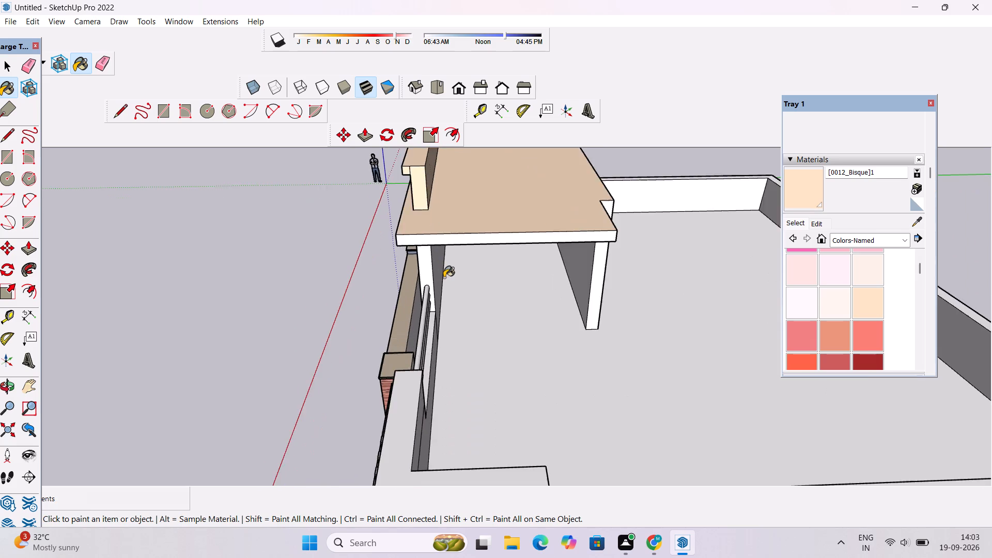
{"action": "scroll", "coordinate": [444, 277], "scroll_direction": "up", "scroll_amount": 5}
{"action": "left_click", "coordinate": [406, 266]}
{"action": "left_click", "coordinate": [435, 177]}
{"action": "scroll", "coordinate": [375, 182], "scroll_direction": "down", "scroll_amount": 7}
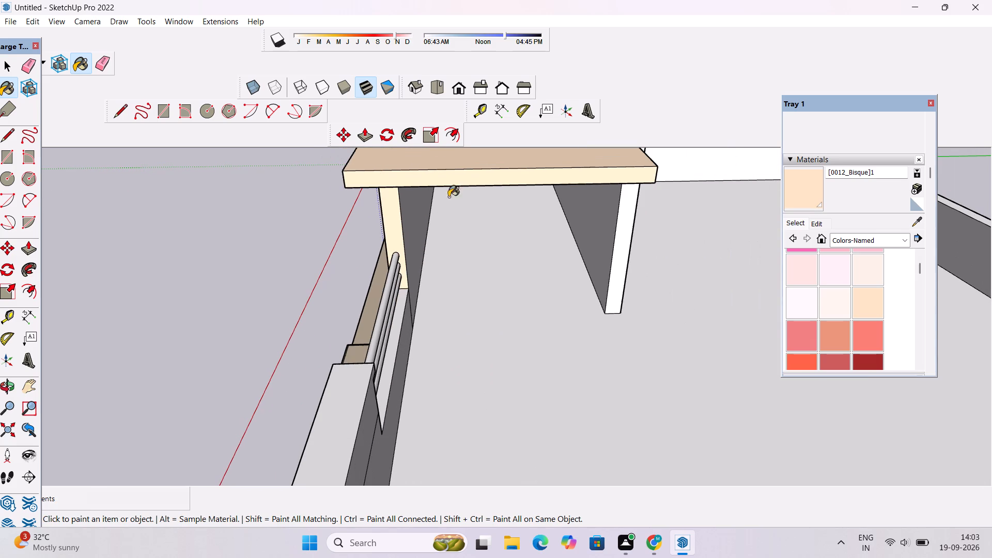
{"action": "left_click", "coordinate": [631, 213]}
{"action": "left_click", "coordinate": [608, 217]}
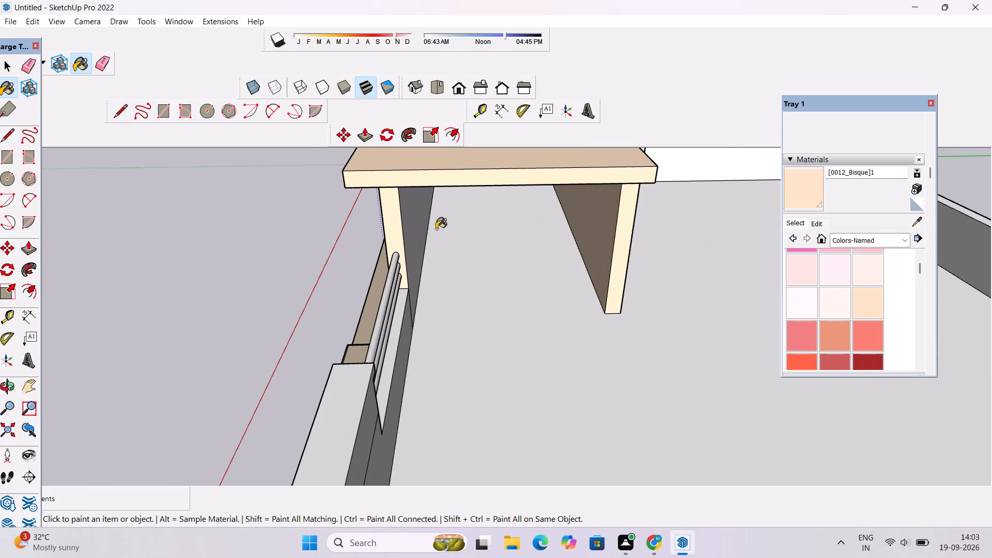
{"action": "left_click", "coordinate": [416, 224]}
Paint the top of the dark brown balcony corner parapet and the ledge under the balcony railing with 0012_Bisque.
{"action": "scroll", "coordinate": [419, 215], "scroll_direction": "down", "scroll_amount": 6}
{"action": "scroll", "coordinate": [414, 276], "scroll_direction": "up", "scroll_amount": 4}
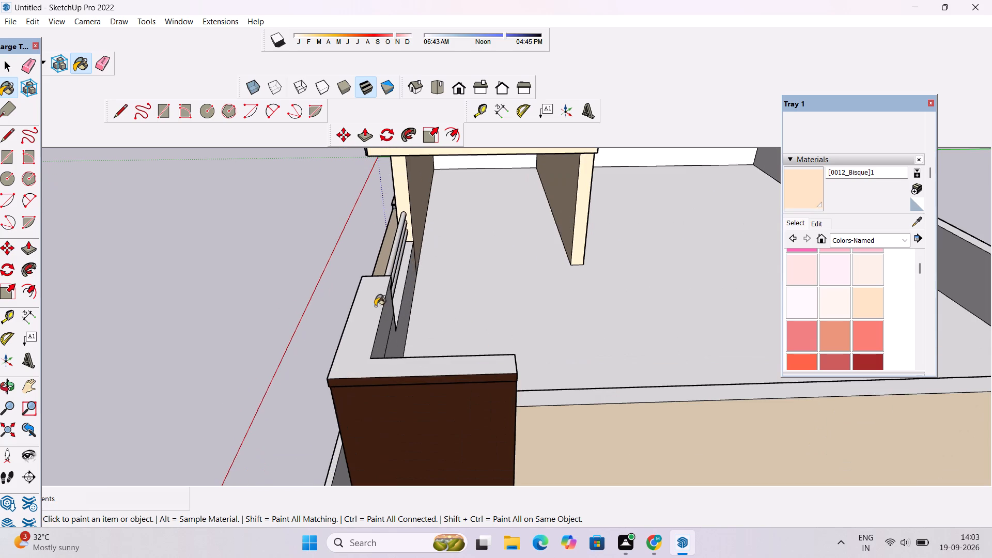
{"action": "left_click", "coordinate": [363, 316]}
{"action": "key", "text": "o"}
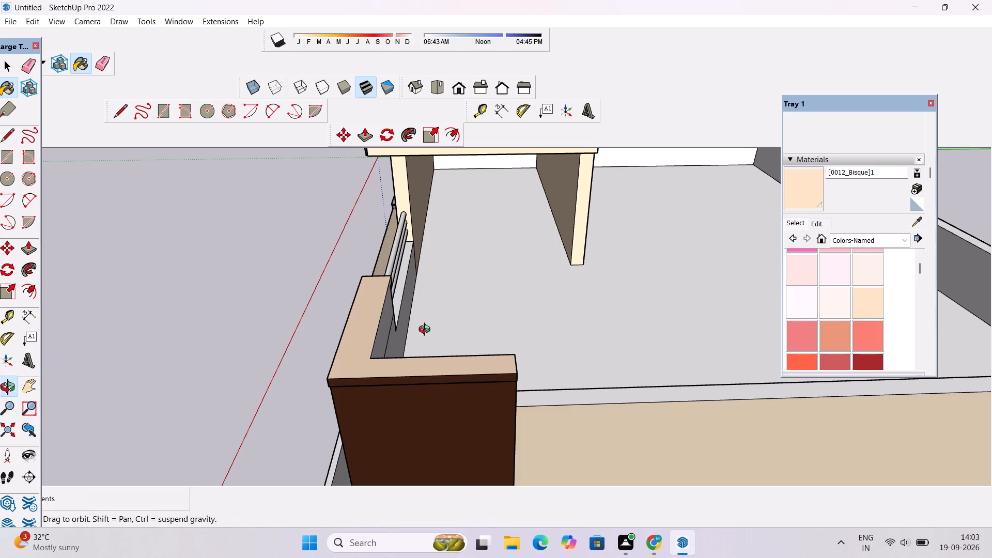
{"action": "scroll", "coordinate": [427, 331], "scroll_direction": "down", "scroll_amount": 5}
{"action": "left_click_drag", "start_coordinate": [345, 331], "coordinate": [594, 268]}
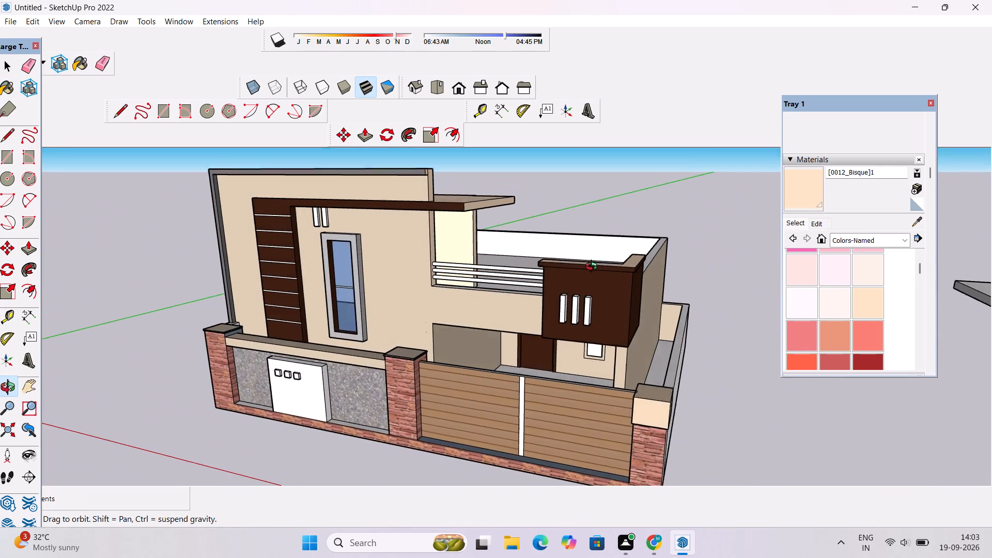
{"action": "left_click_drag", "start_coordinate": [594, 268], "coordinate": [566, 315]}
{"action": "scroll", "coordinate": [545, 357], "scroll_direction": "up", "scroll_amount": 4}
{"action": "left_click_drag", "start_coordinate": [592, 339], "coordinate": [549, 366]}
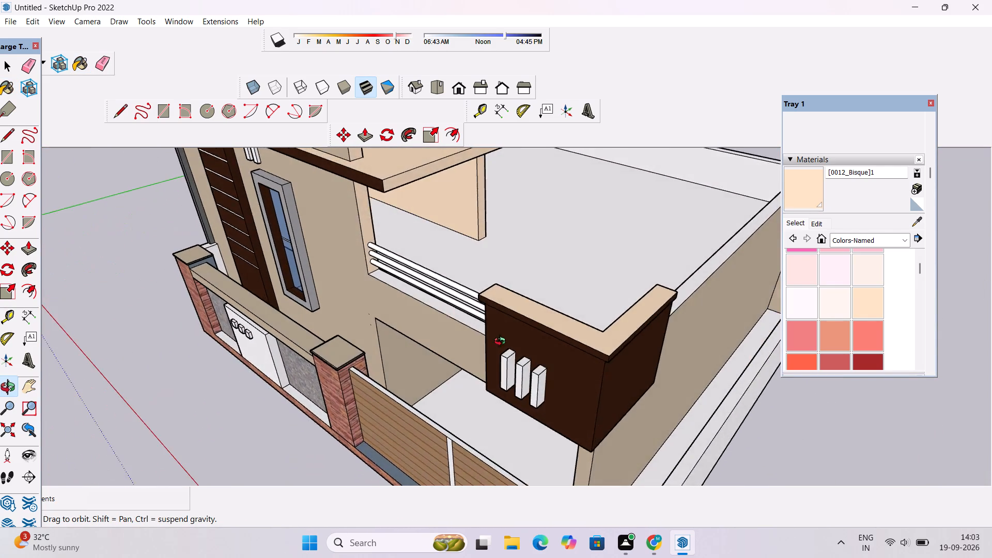
{"action": "scroll", "coordinate": [433, 274], "scroll_direction": "up", "scroll_amount": 4}
{"action": "left_click", "coordinate": [810, 196]}
{"action": "scroll", "coordinate": [490, 315], "scroll_direction": "up", "scroll_amount": 3}
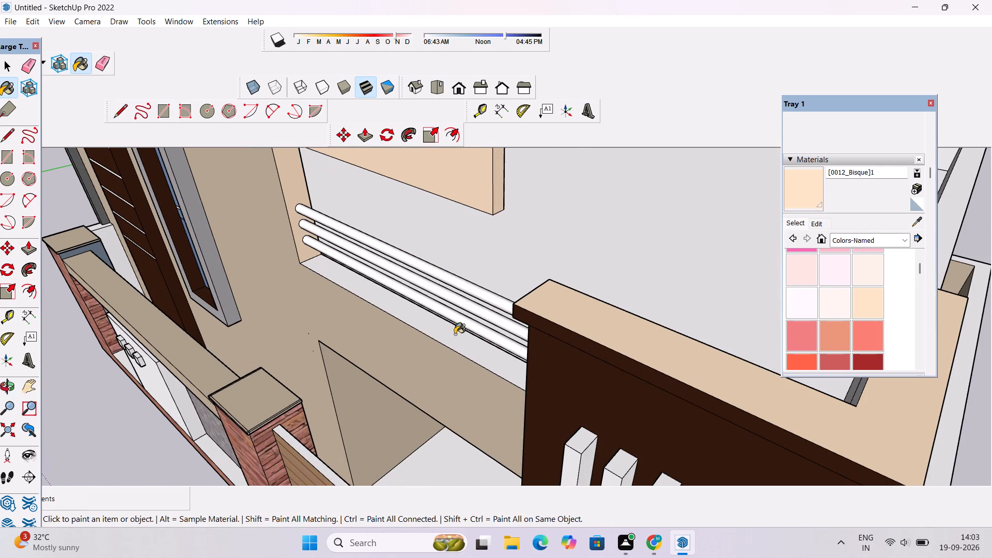
{"action": "left_click", "coordinate": [455, 334]}
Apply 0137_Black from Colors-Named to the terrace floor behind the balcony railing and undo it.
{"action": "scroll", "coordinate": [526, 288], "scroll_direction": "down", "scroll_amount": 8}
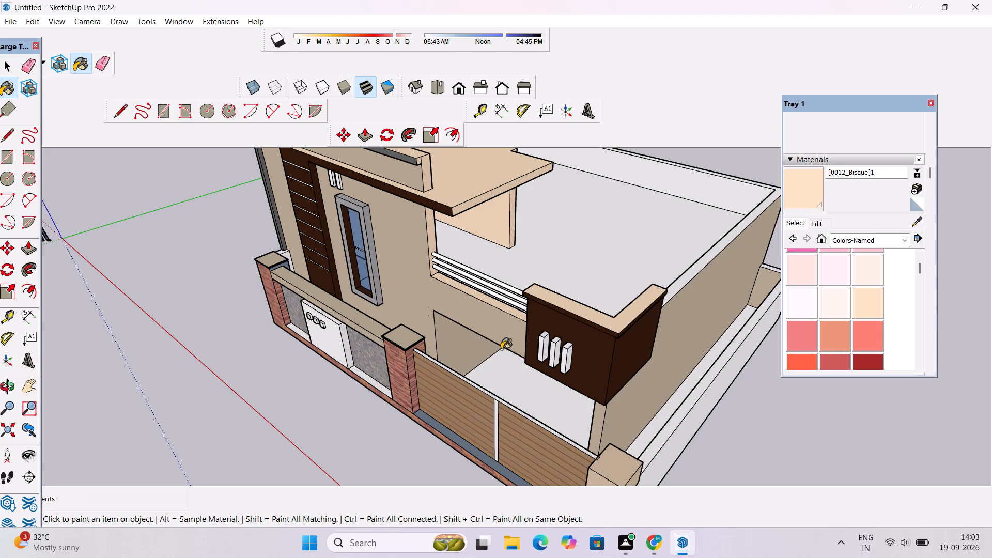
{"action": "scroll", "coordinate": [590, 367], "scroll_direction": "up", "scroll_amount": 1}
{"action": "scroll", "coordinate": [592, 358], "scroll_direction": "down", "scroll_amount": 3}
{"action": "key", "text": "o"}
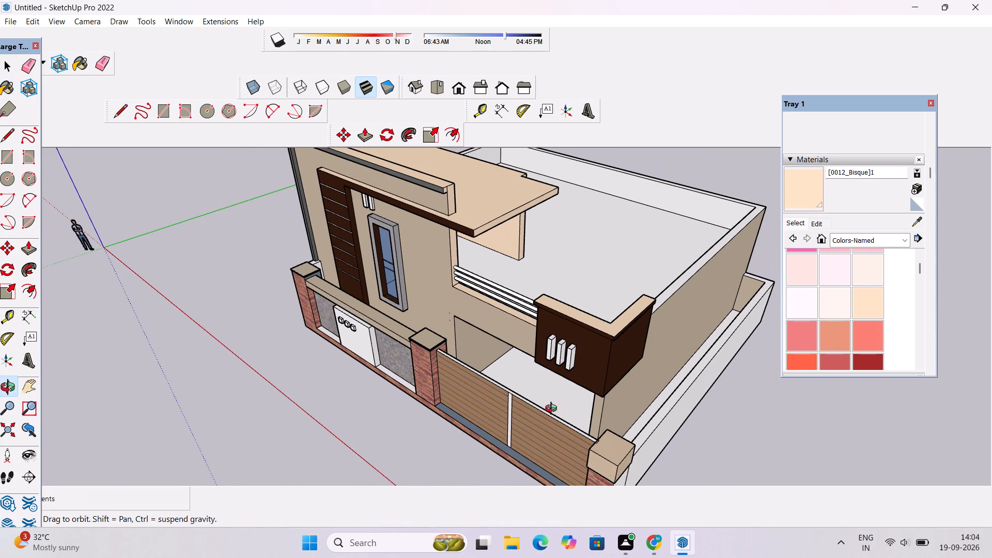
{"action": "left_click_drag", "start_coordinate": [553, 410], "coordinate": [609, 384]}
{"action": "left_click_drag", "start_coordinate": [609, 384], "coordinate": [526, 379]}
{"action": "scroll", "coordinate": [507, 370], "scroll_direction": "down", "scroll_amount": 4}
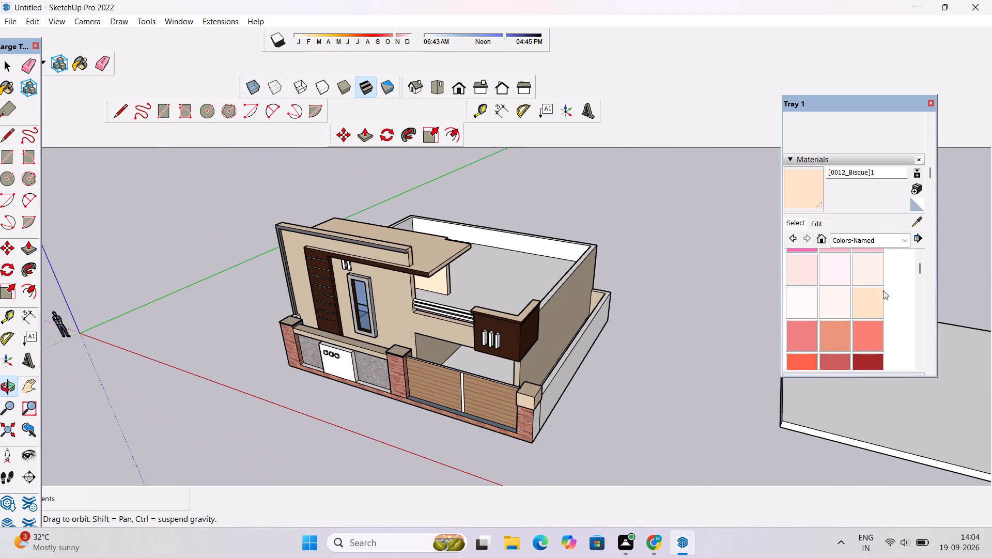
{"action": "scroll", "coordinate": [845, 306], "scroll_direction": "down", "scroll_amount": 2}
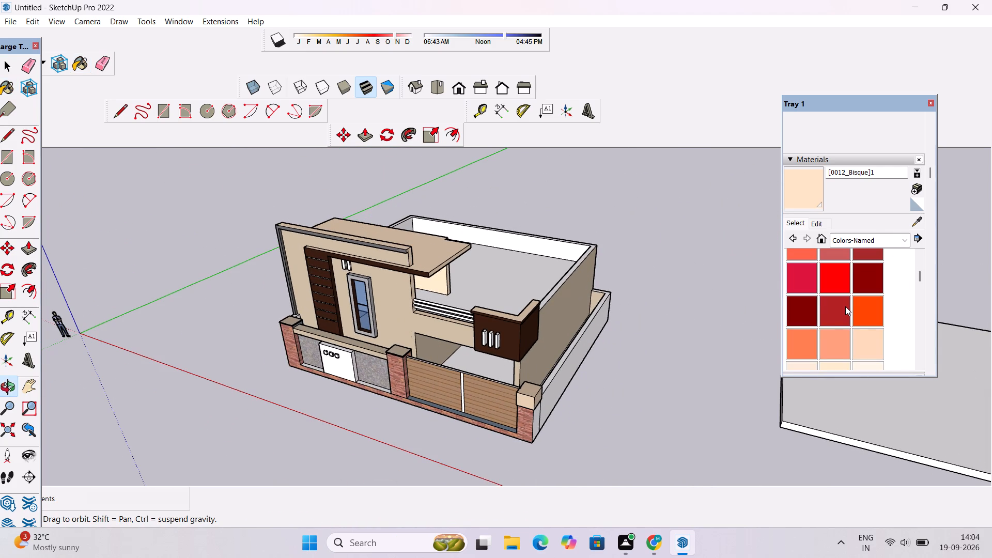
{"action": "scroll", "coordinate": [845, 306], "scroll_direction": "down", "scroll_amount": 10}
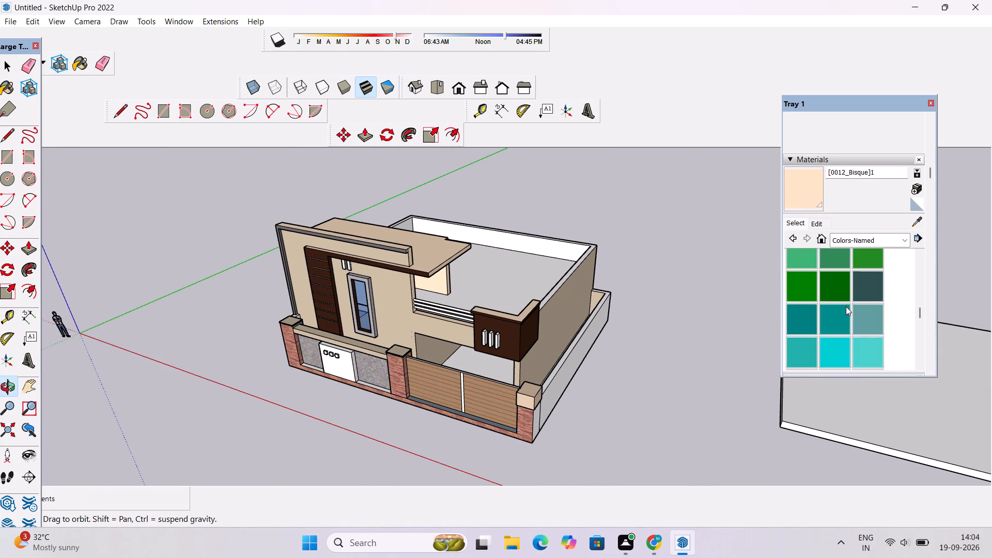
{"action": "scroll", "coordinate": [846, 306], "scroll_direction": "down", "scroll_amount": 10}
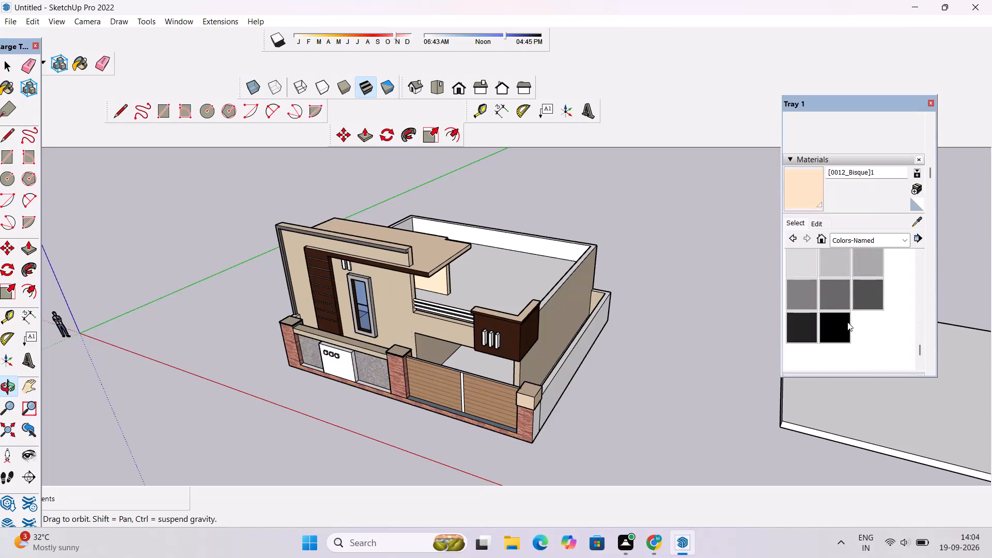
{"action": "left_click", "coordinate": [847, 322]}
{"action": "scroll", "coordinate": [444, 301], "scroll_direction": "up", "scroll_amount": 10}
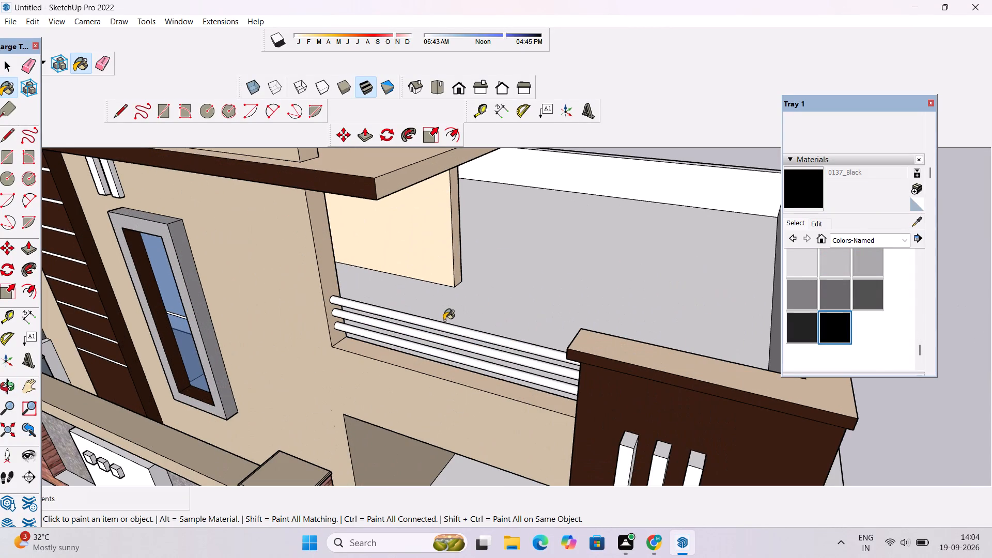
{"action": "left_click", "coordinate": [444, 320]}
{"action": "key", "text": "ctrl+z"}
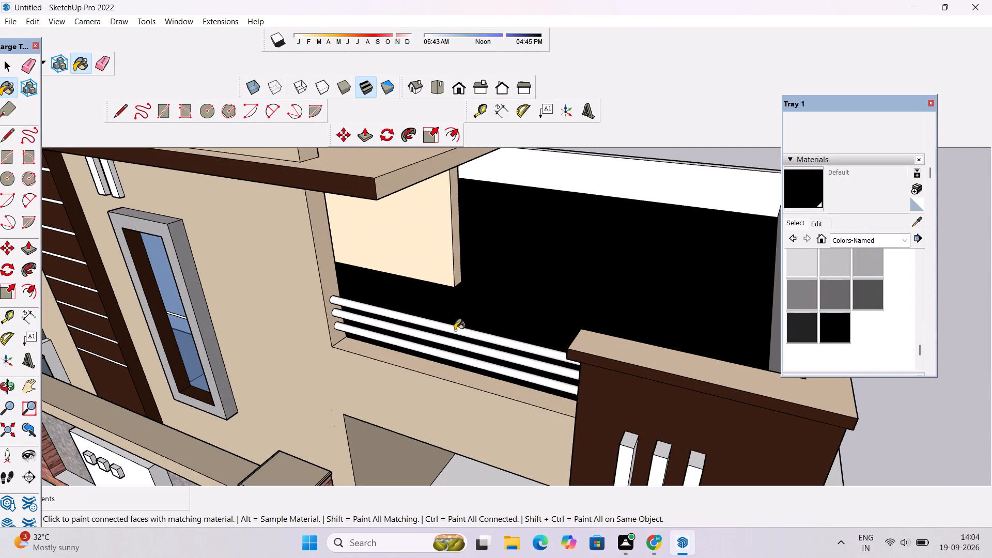
Paint the three horizontal balcony railing bars with 0137_Black.
{"action": "left_click", "coordinate": [456, 328]}
{"action": "scroll", "coordinate": [458, 336], "scroll_direction": "up", "scroll_amount": 9}
{"action": "left_click", "coordinate": [486, 308]}
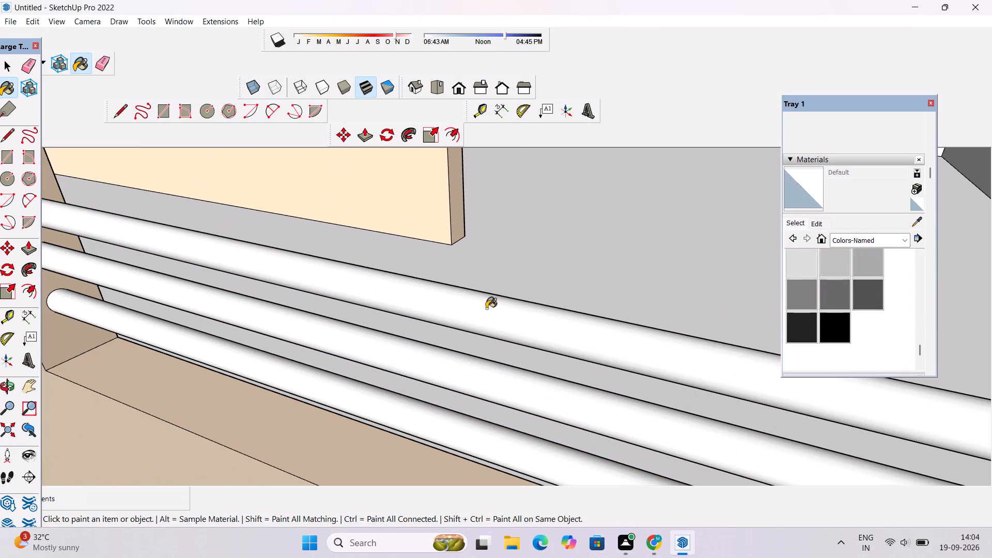
{"action": "left_click", "coordinate": [834, 322]}
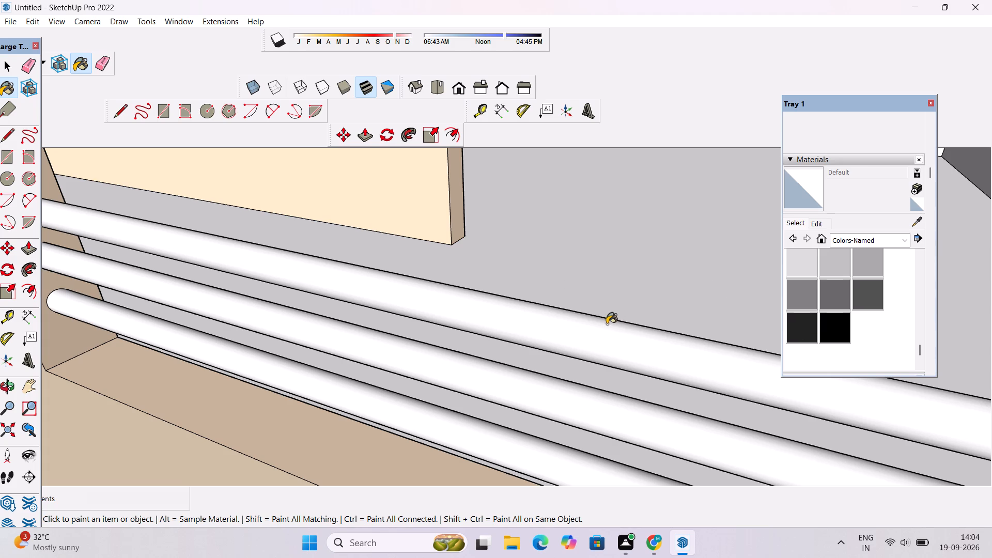
{"action": "left_click", "coordinate": [607, 324]}
{"action": "left_click", "coordinate": [537, 388]}
{"action": "scroll", "coordinate": [524, 299], "scroll_direction": "down", "scroll_amount": 5}
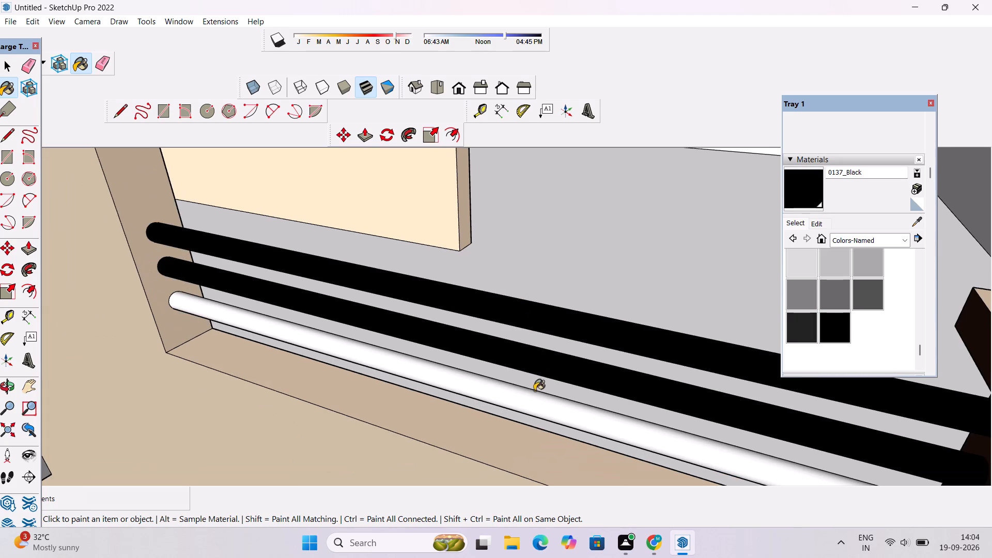
{"action": "left_click", "coordinate": [534, 394]}
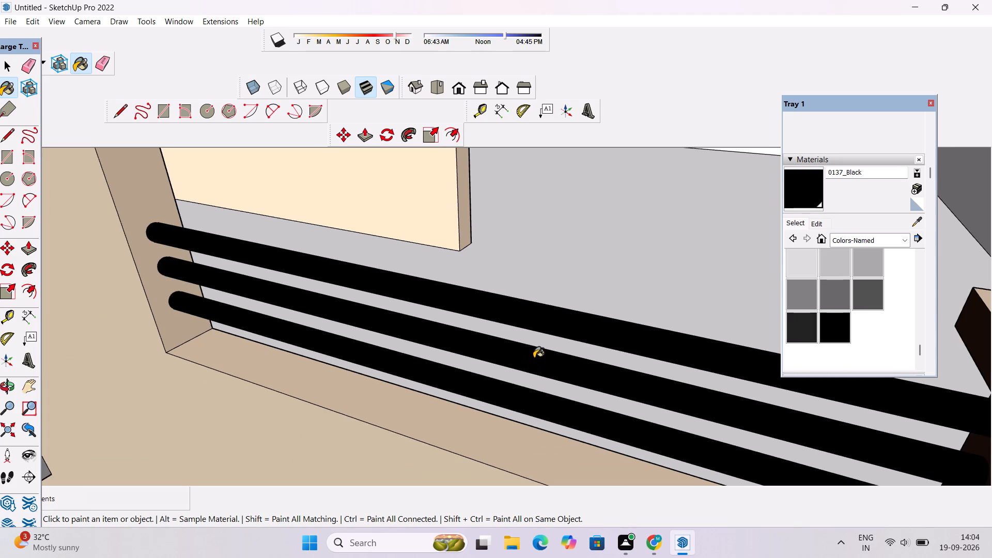
{"action": "key", "text": "o"}
{"action": "scroll", "coordinate": [541, 316], "scroll_direction": "down", "scroll_amount": 7}
{"action": "left_click_drag", "start_coordinate": [503, 345], "coordinate": [522, 315]}
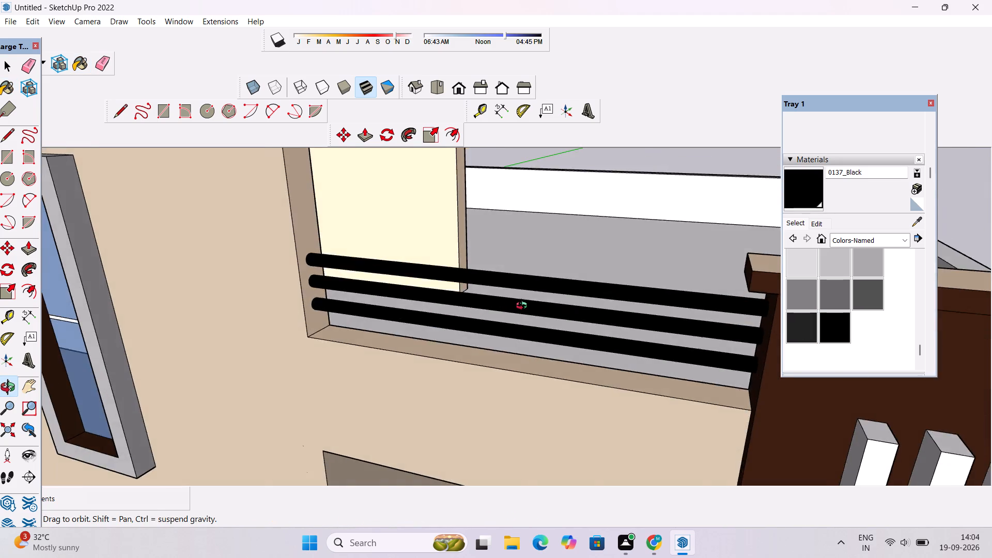
Examine the balcony railing and the painted front elevation from several angles.
{"action": "scroll", "coordinate": [524, 305], "scroll_direction": "down", "scroll_amount": 6}
{"action": "left_click_drag", "start_coordinate": [452, 320], "coordinate": [571, 280]}
{"action": "scroll", "coordinate": [574, 277], "scroll_direction": "down", "scroll_amount": 3}
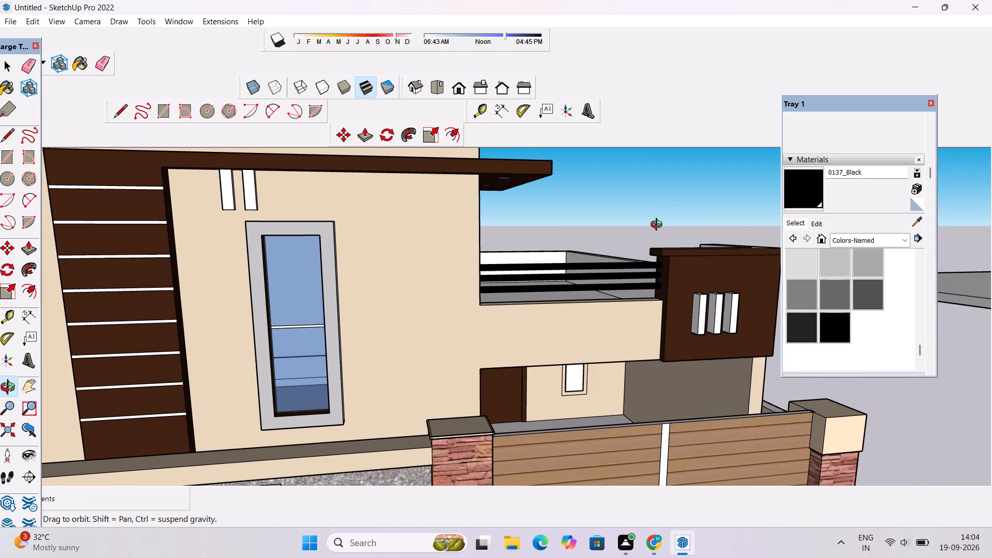
{"action": "scroll", "coordinate": [660, 226], "scroll_direction": "up", "scroll_amount": 3}
{"action": "left_click_drag", "start_coordinate": [660, 227], "coordinate": [559, 241], "text": "shift"}
{"action": "scroll", "coordinate": [545, 234], "scroll_direction": "down", "scroll_amount": 9}
{"action": "left_click_drag", "start_coordinate": [574, 255], "coordinate": [504, 293]}
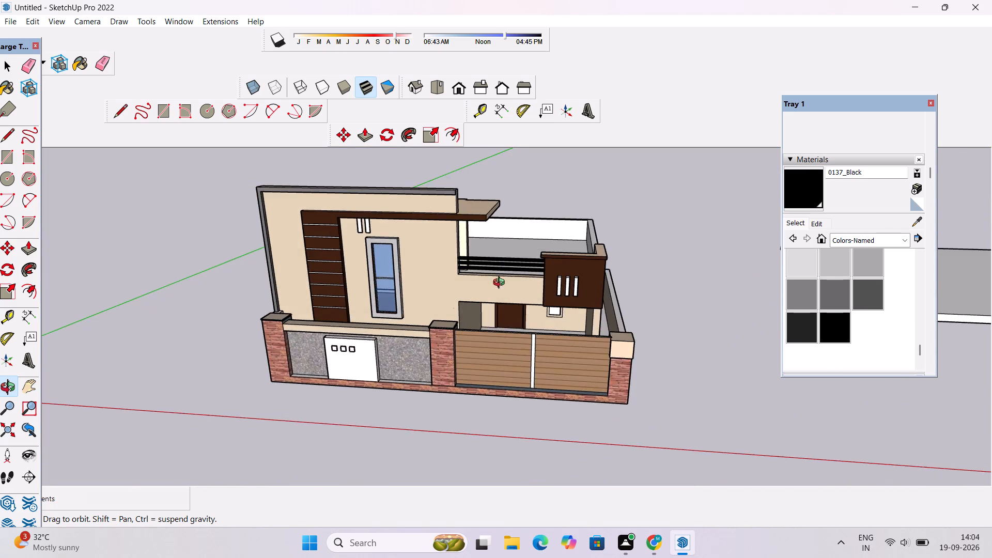
{"action": "scroll", "coordinate": [506, 271], "scroll_direction": "up", "scroll_amount": 3}
{"action": "left_click_drag", "start_coordinate": [508, 273], "coordinate": [516, 292]}
{"action": "scroll", "coordinate": [522, 291], "scroll_direction": "down", "scroll_amount": 1}
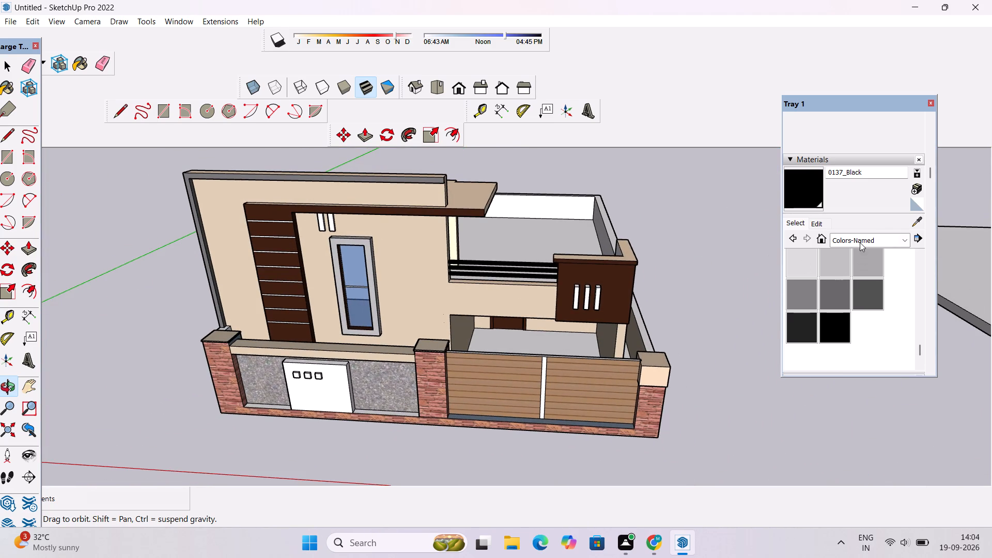
Paint the gate's central vertical strip and its top edge with 0136_Charcoal from Colors-Named.
{"action": "left_click", "coordinate": [803, 319]}
{"action": "scroll", "coordinate": [550, 376], "scroll_direction": "up", "scroll_amount": 4}
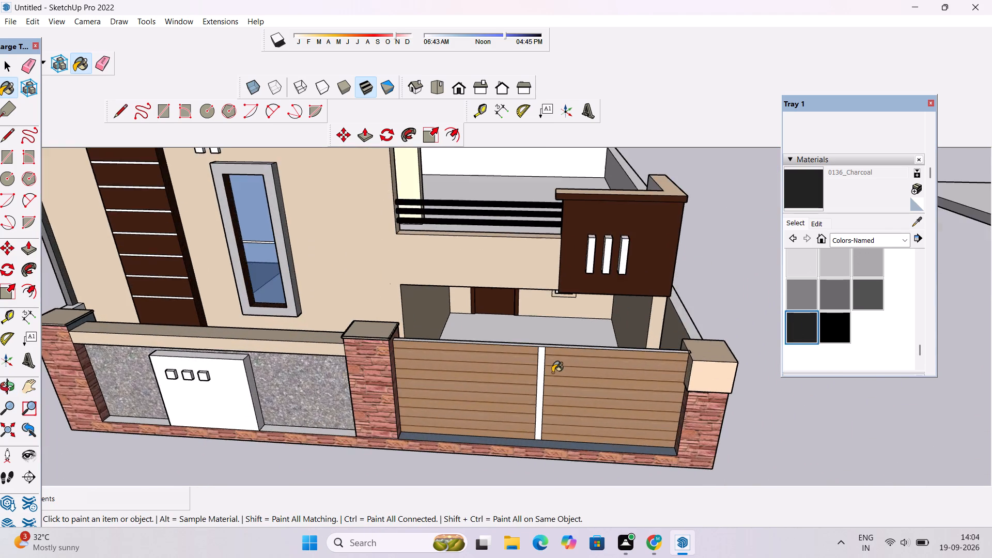
{"action": "scroll", "coordinate": [552, 373], "scroll_direction": "up", "scroll_amount": 5}
{"action": "left_click", "coordinate": [535, 349]}
{"action": "scroll", "coordinate": [536, 321], "scroll_direction": "up", "scroll_amount": 4}
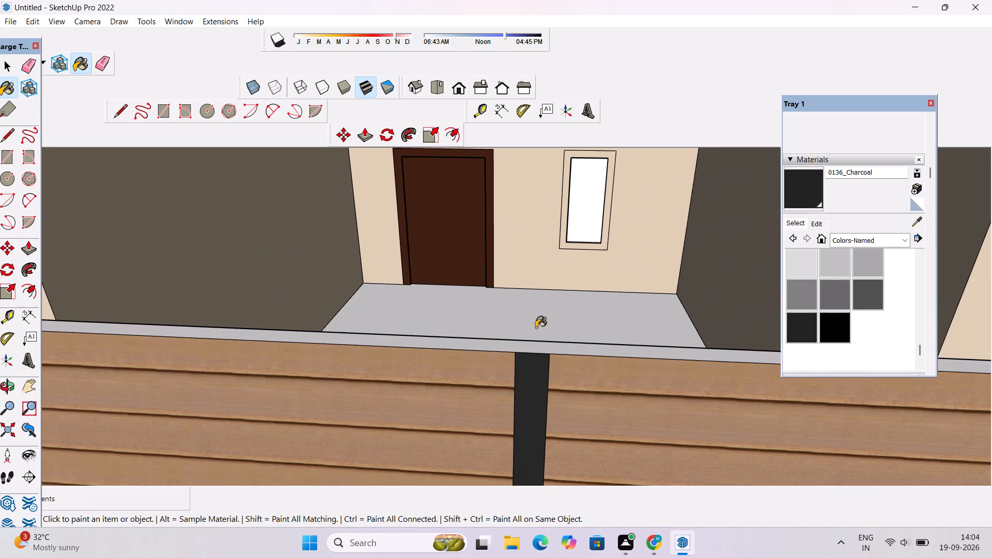
{"action": "left_click", "coordinate": [535, 348]}
{"action": "scroll", "coordinate": [532, 302], "scroll_direction": "down", "scroll_amount": 9}
{"action": "scroll", "coordinate": [578, 396], "scroll_direction": "up", "scroll_amount": 4}
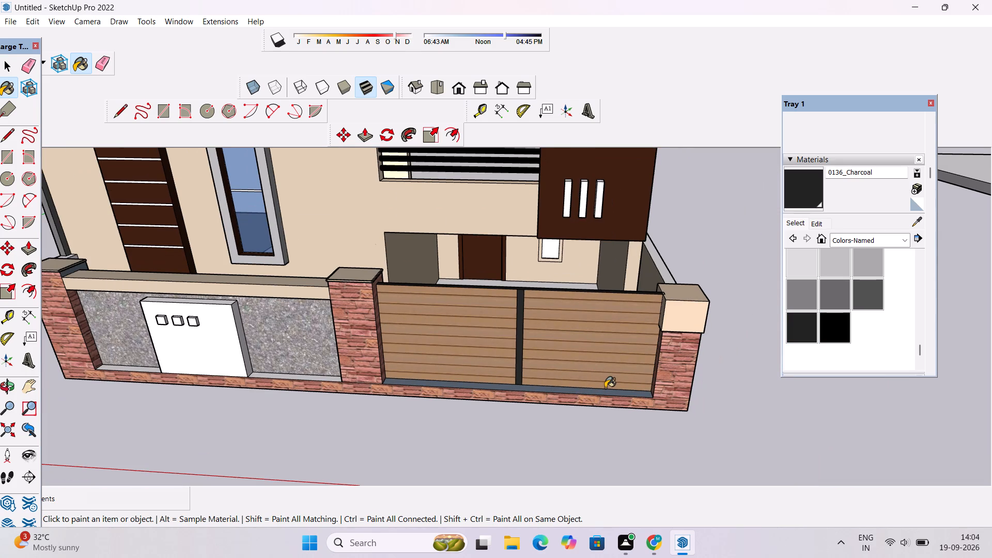
{"action": "key", "text": "space"}
Paint the pane of the small window beside the entrance door with Translucent Glass Gray from Glass and Mirrors.
{"action": "left_click", "coordinate": [869, 241]}
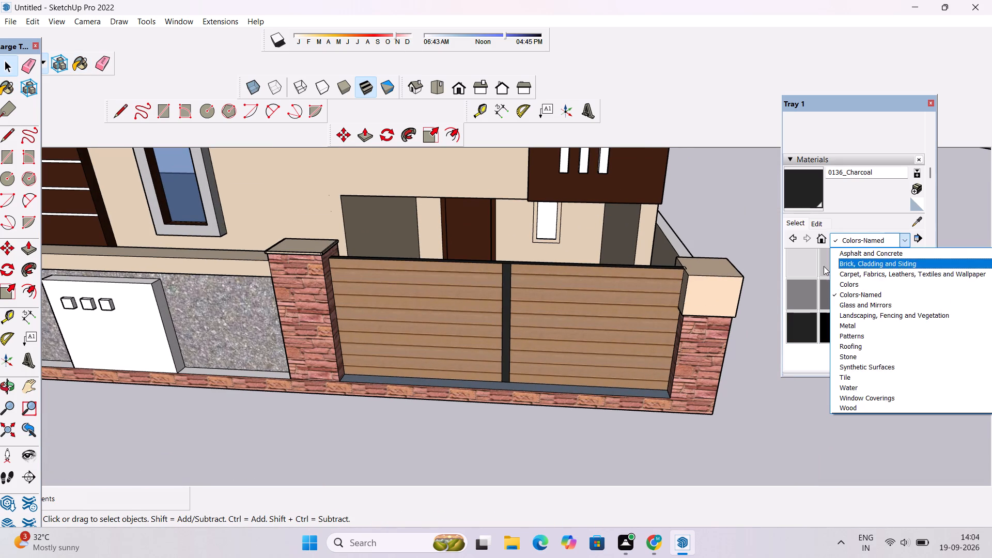
{"action": "left_click", "coordinate": [852, 302]}
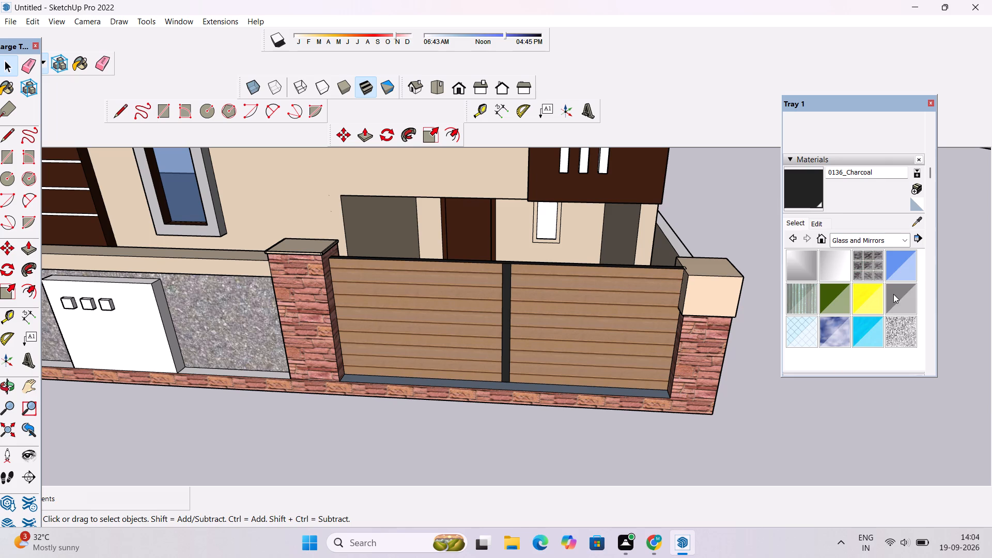
{"action": "left_click", "coordinate": [893, 294]}
{"action": "scroll", "coordinate": [508, 209], "scroll_direction": "up", "scroll_amount": 5}
{"action": "scroll", "coordinate": [577, 225], "scroll_direction": "up", "scroll_amount": 3}
{"action": "left_click", "coordinate": [577, 222]}
{"action": "scroll", "coordinate": [530, 233], "scroll_direction": "down", "scroll_amount": 7}
Paint the porch floor behind the gate with Stone Marble from the Stone materials.
{"action": "left_click", "coordinate": [846, 238]}
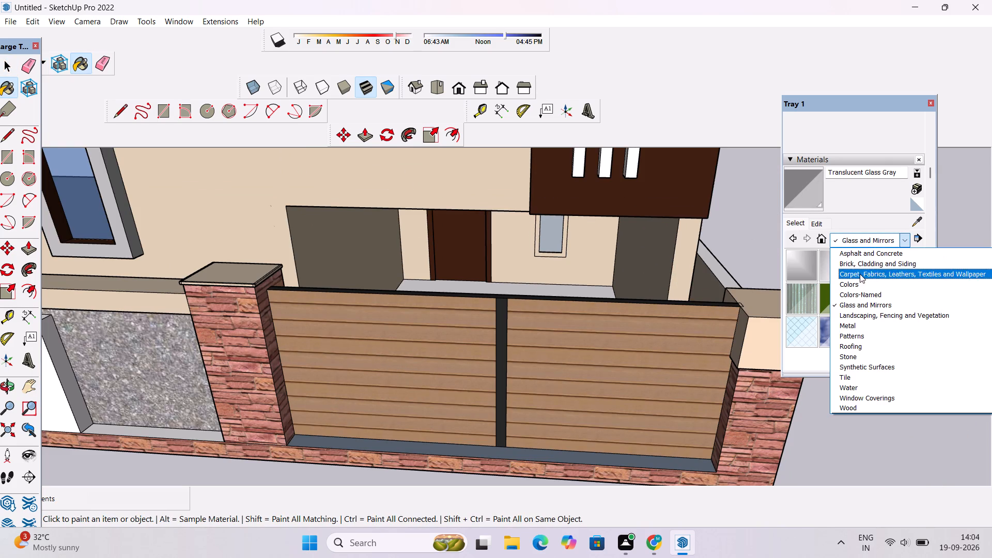
{"action": "left_click", "coordinate": [847, 353]}
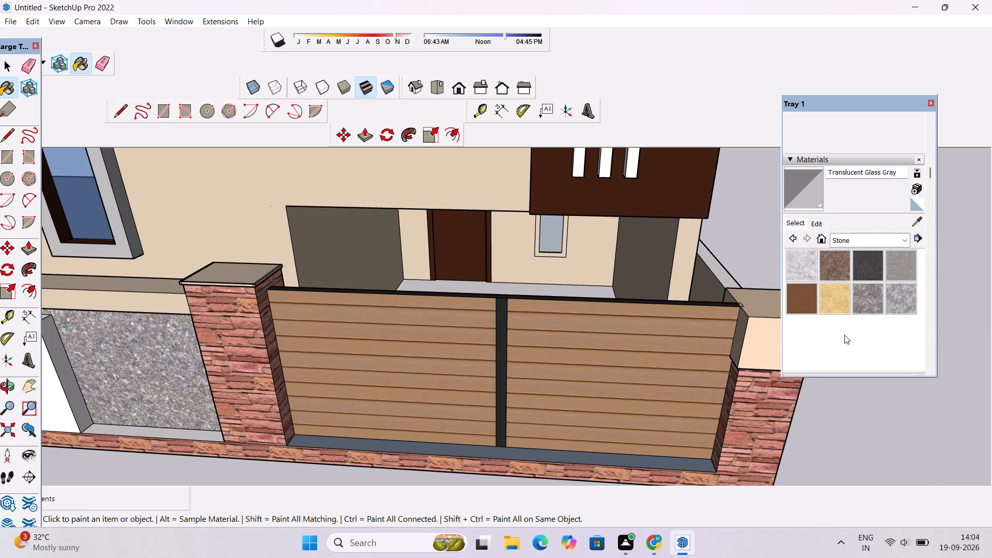
{"action": "left_click", "coordinate": [877, 303]}
{"action": "scroll", "coordinate": [564, 269], "scroll_direction": "up", "scroll_amount": 5}
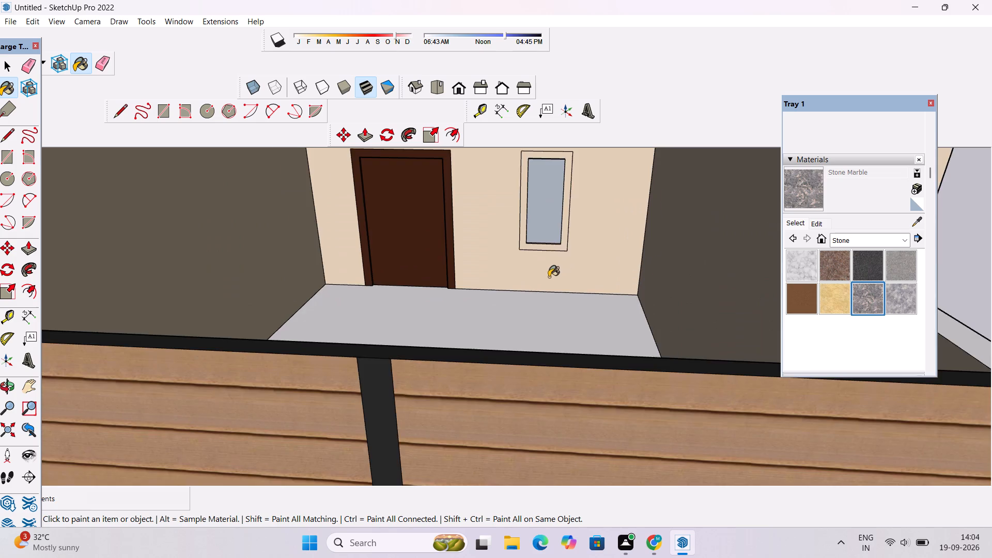
{"action": "scroll", "coordinate": [549, 277], "scroll_direction": "up", "scroll_amount": 3}
{"action": "left_click", "coordinate": [519, 332]}
{"action": "scroll", "coordinate": [513, 309], "scroll_direction": "down", "scroll_amount": 12}
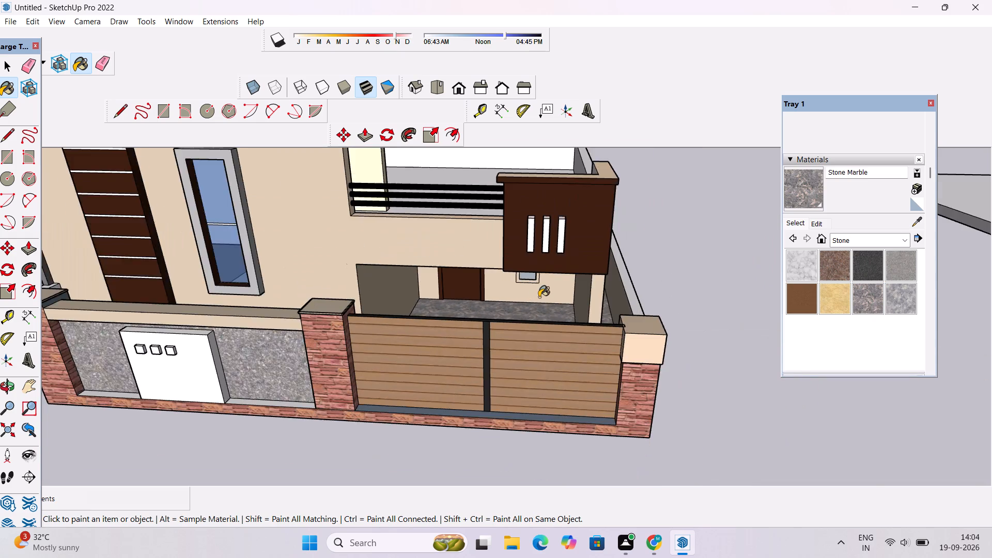
Examine the whole house from the front, above and both sides to review the applied materials.
{"action": "scroll", "coordinate": [539, 297], "scroll_direction": "down", "scroll_amount": 4}
{"action": "key", "text": "o"}
{"action": "left_click_drag", "start_coordinate": [509, 323], "coordinate": [554, 275]}
{"action": "scroll", "coordinate": [554, 275], "scroll_direction": "down", "scroll_amount": 4}
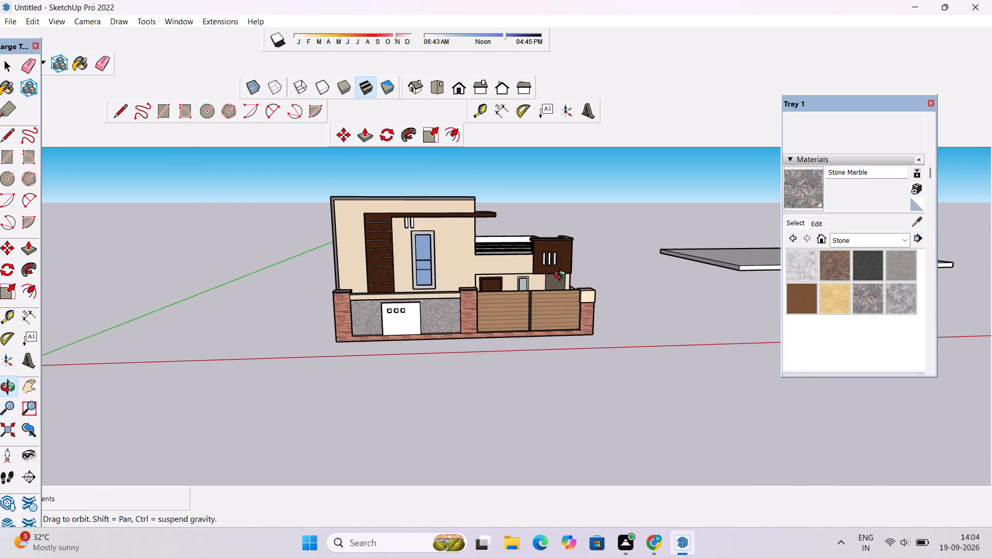
{"action": "left_click_drag", "start_coordinate": [571, 274], "coordinate": [541, 320], "text": "shift"}
{"action": "scroll", "coordinate": [537, 321], "scroll_direction": "up", "scroll_amount": 3}
{"action": "left_click_drag", "start_coordinate": [565, 339], "coordinate": [530, 332]}
{"action": "scroll", "coordinate": [501, 308], "scroll_direction": "up", "scroll_amount": 3}
{"action": "left_click_drag", "start_coordinate": [546, 316], "coordinate": [496, 395]}
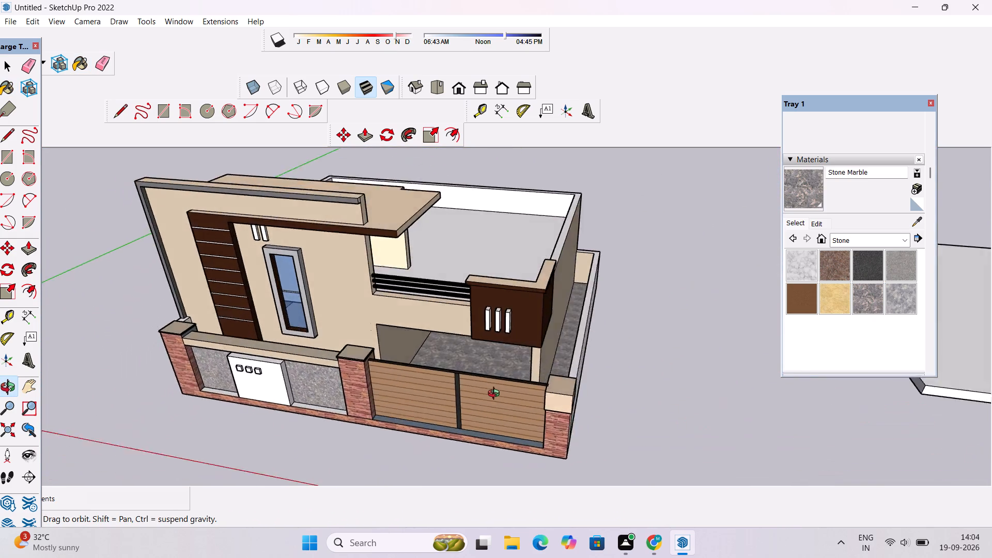
{"action": "left_click_drag", "start_coordinate": [496, 395], "coordinate": [450, 444]}
{"action": "left_click_drag", "start_coordinate": [426, 339], "coordinate": [400, 431]}
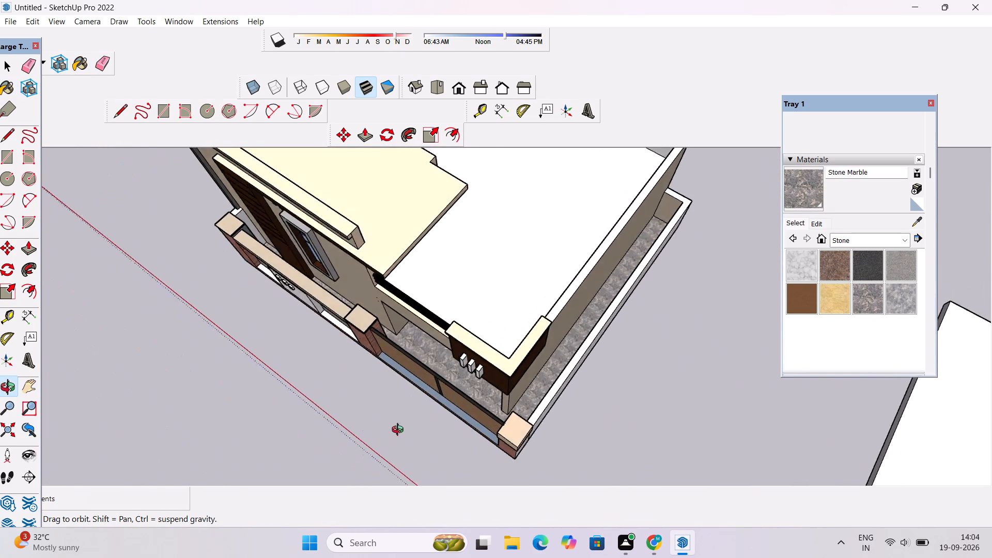
{"action": "left_click_drag", "start_coordinate": [400, 431], "coordinate": [558, 351]}
{"action": "scroll", "coordinate": [590, 356], "scroll_direction": "down", "scroll_amount": 3}
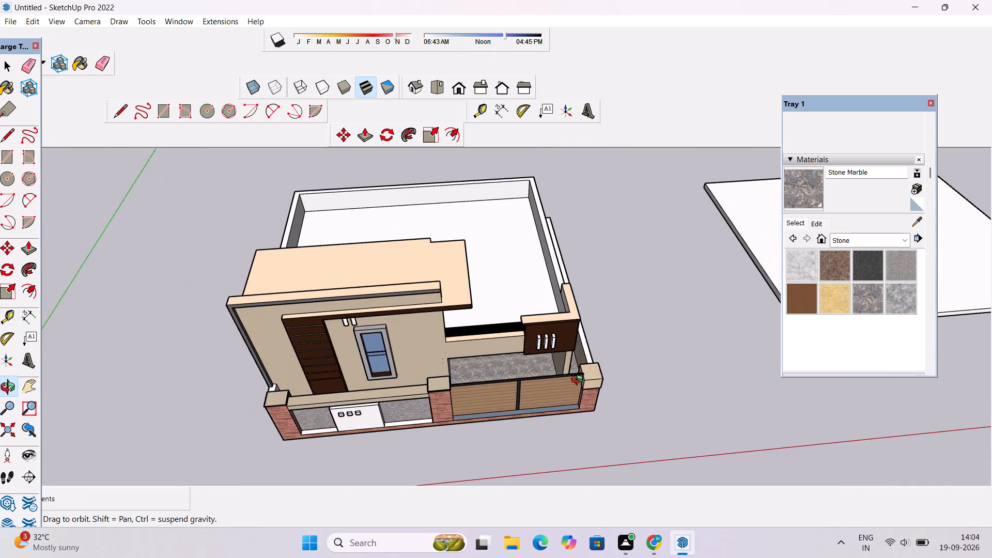
{"action": "left_click_drag", "start_coordinate": [557, 437], "coordinate": [544, 343]}
{"action": "left_click_drag", "start_coordinate": [716, 331], "coordinate": [626, 297]}
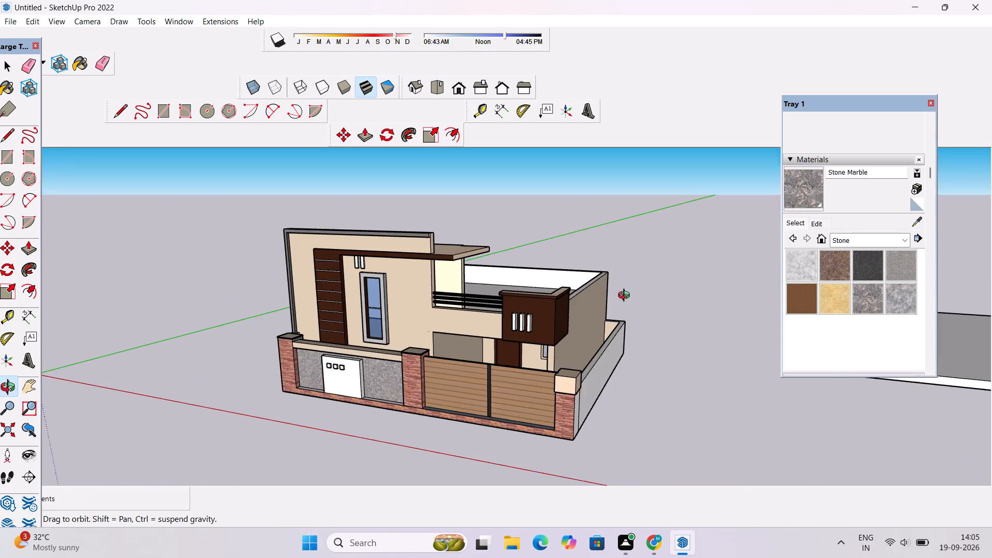
{"action": "left_click_drag", "start_coordinate": [626, 297], "coordinate": [633, 292]}
{"action": "scroll", "coordinate": [653, 293], "scroll_direction": "down", "scroll_amount": 2}
{"action": "left_click_drag", "start_coordinate": [640, 276], "coordinate": [655, 253]}
{"action": "left_click_drag", "start_coordinate": [435, 397], "coordinate": [566, 403]}
{"action": "scroll", "coordinate": [561, 367], "scroll_direction": "down", "scroll_amount": 5}
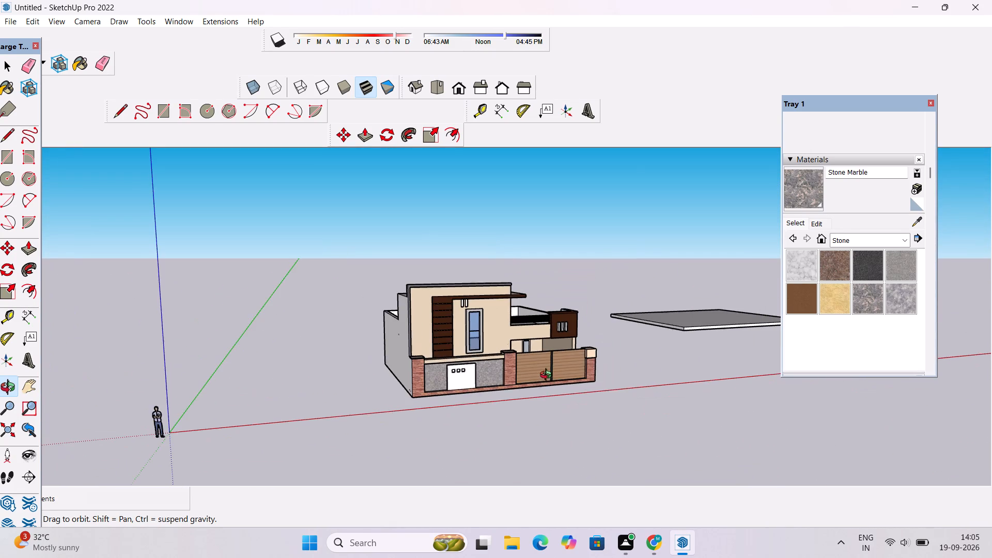
{"action": "left_click_drag", "start_coordinate": [500, 373], "coordinate": [451, 359]}
{"action": "scroll", "coordinate": [475, 354], "scroll_direction": "up", "scroll_amount": 2}
{"action": "left_click_drag", "start_coordinate": [428, 360], "coordinate": [621, 392]}
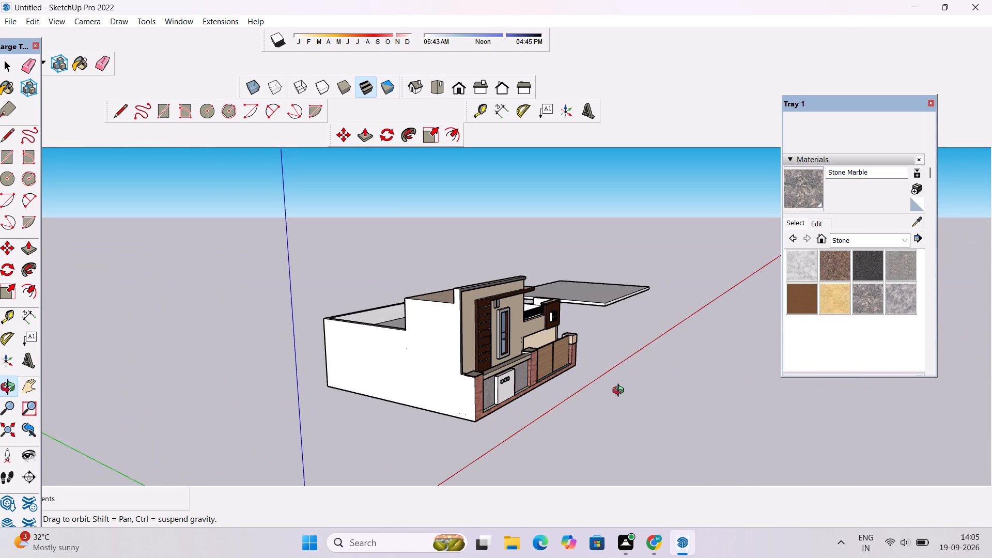
{"action": "left_click_drag", "start_coordinate": [432, 339], "coordinate": [503, 334]}
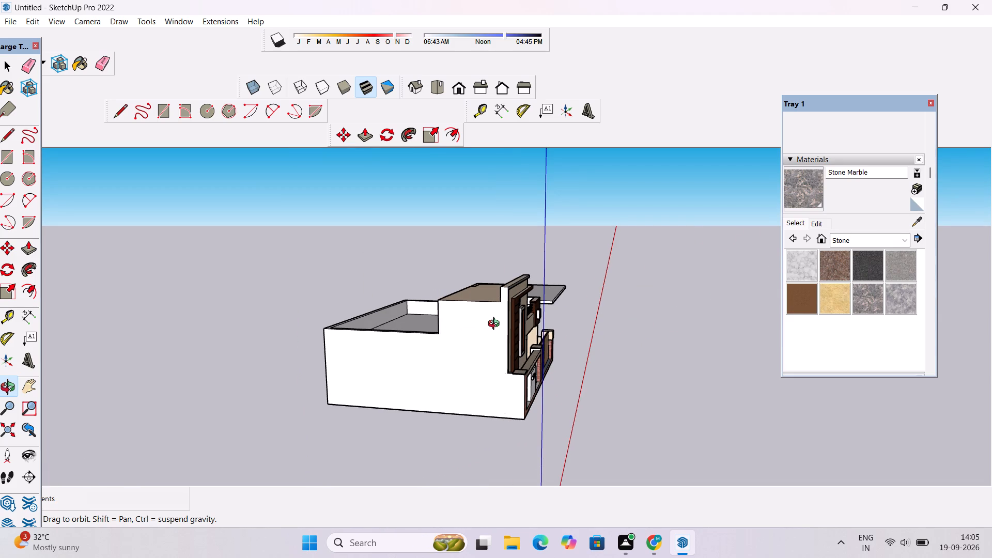
{"action": "left_click_drag", "start_coordinate": [529, 323], "coordinate": [466, 320], "text": "shift"}
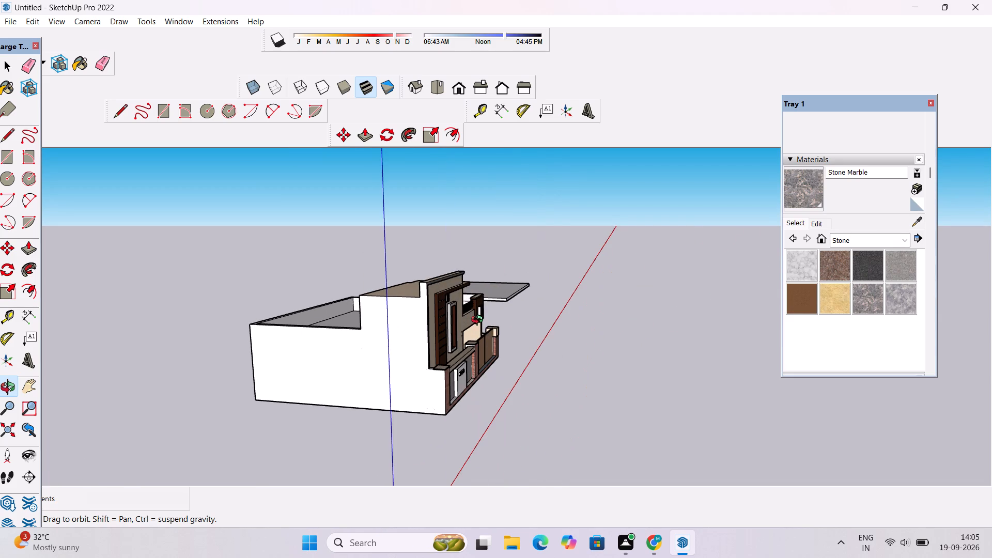
{"action": "left_click_drag", "start_coordinate": [479, 321], "coordinate": [378, 322]}
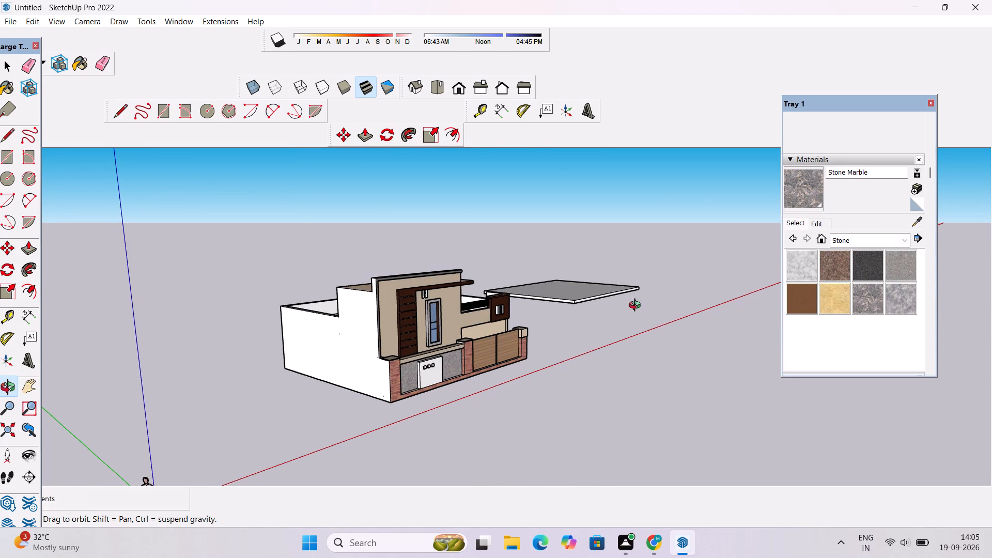
{"action": "left_click_drag", "start_coordinate": [500, 370], "coordinate": [335, 385]}
{"action": "scroll", "coordinate": [469, 325], "scroll_direction": "up", "scroll_amount": 3}
{"action": "left_click_drag", "start_coordinate": [505, 325], "coordinate": [415, 334], "text": "shift"}
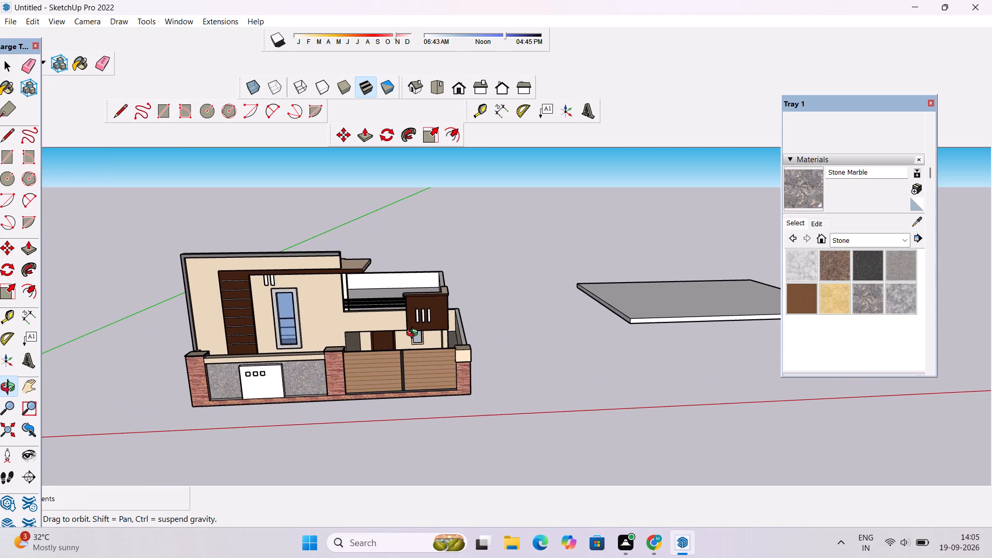
{"action": "left_click_drag", "start_coordinate": [459, 366], "coordinate": [428, 367]}
{"action": "key", "text": "space"}
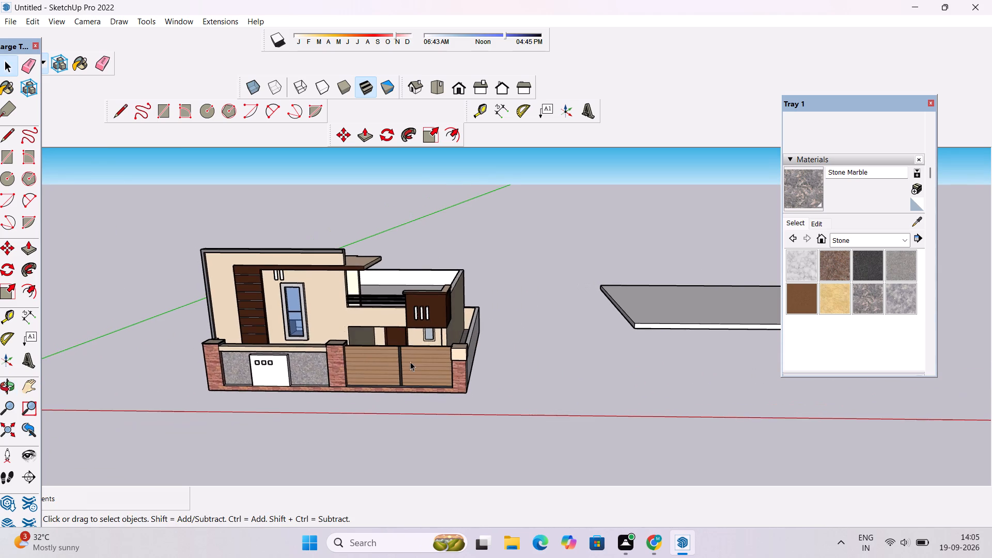
Delete the loose flat slab lying beside the house.
{"action": "scroll", "coordinate": [485, 332], "scroll_direction": "down", "scroll_amount": 5}
{"action": "left_click", "coordinate": [626, 315]}
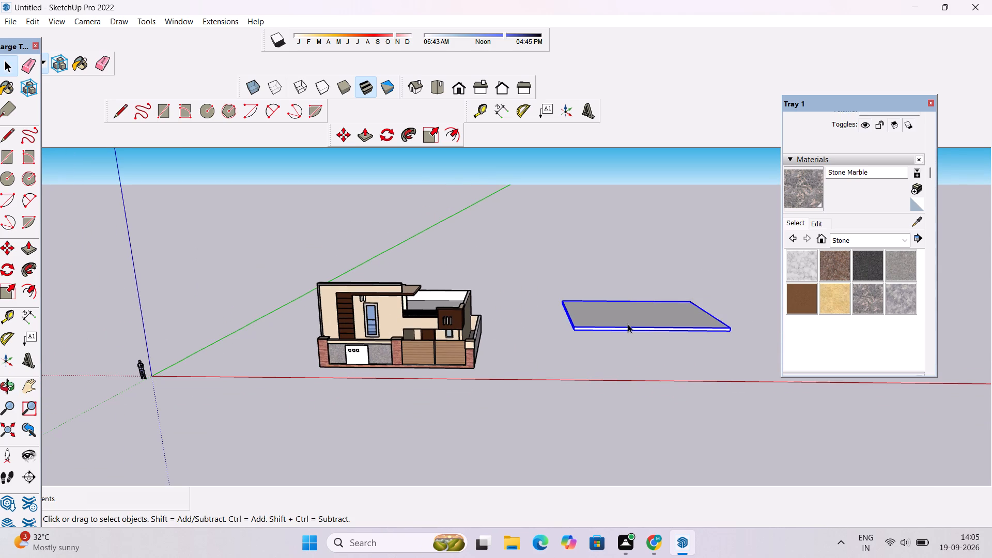
{"action": "key", "text": "Delete"}
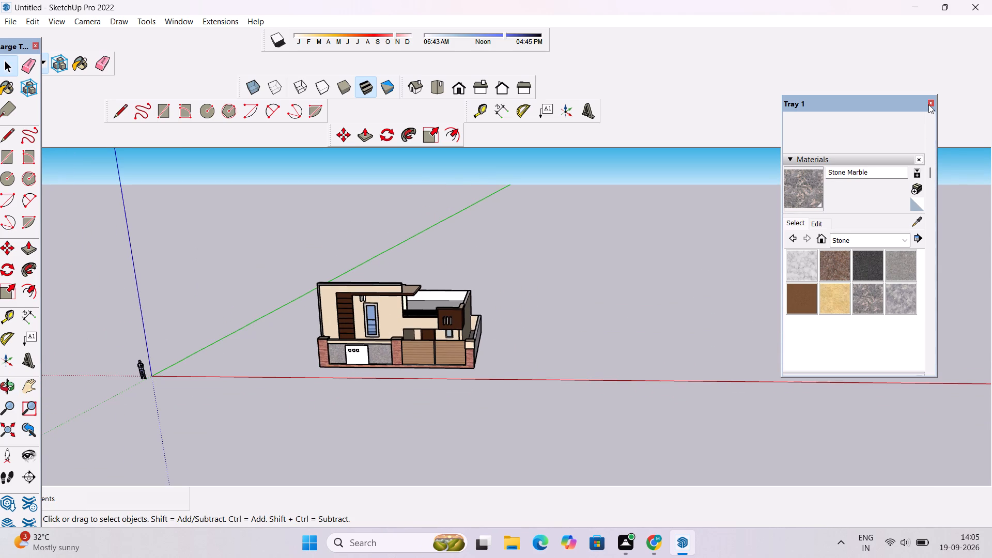
Close Tray 1 to clear the modelling area.
{"action": "left_click", "coordinate": [928, 104]}
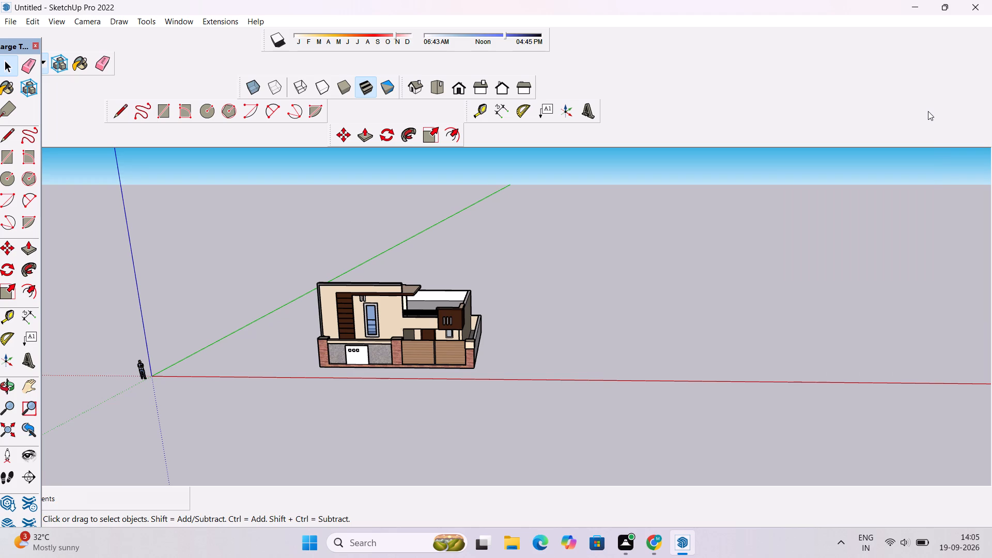
Save the model in Downloads as HOUSE 55555, keeping the SketchUp Models (*.skp) file type.
{"action": "key", "text": "ctrl+s"}
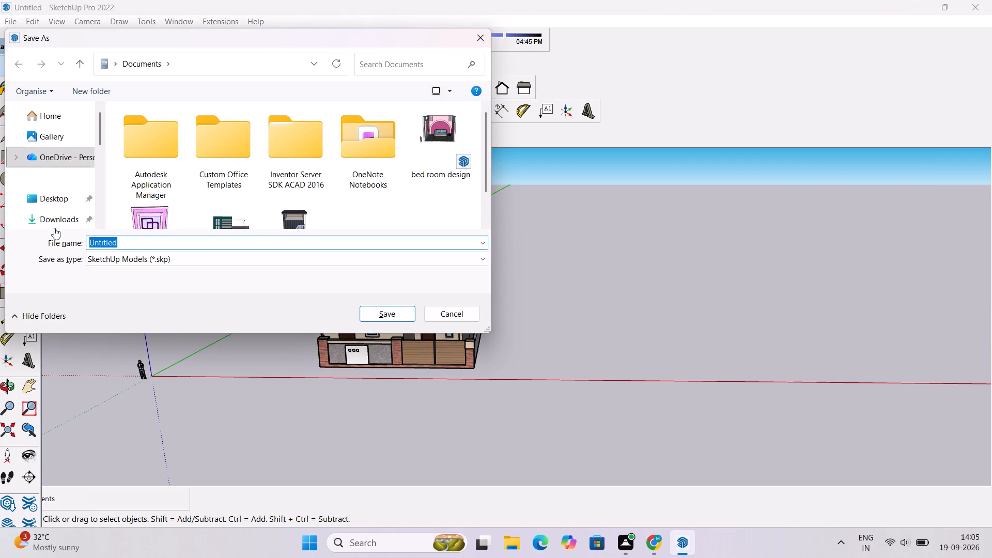
{"action": "left_click", "coordinate": [54, 227]}
{"action": "left_click", "coordinate": [120, 240]}
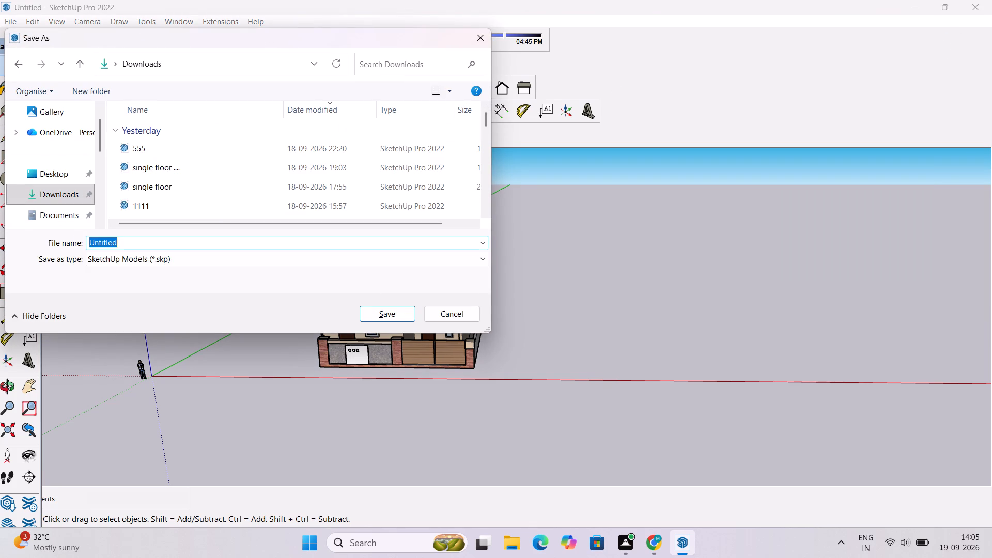
{"action": "key", "text": "BackSpace"}
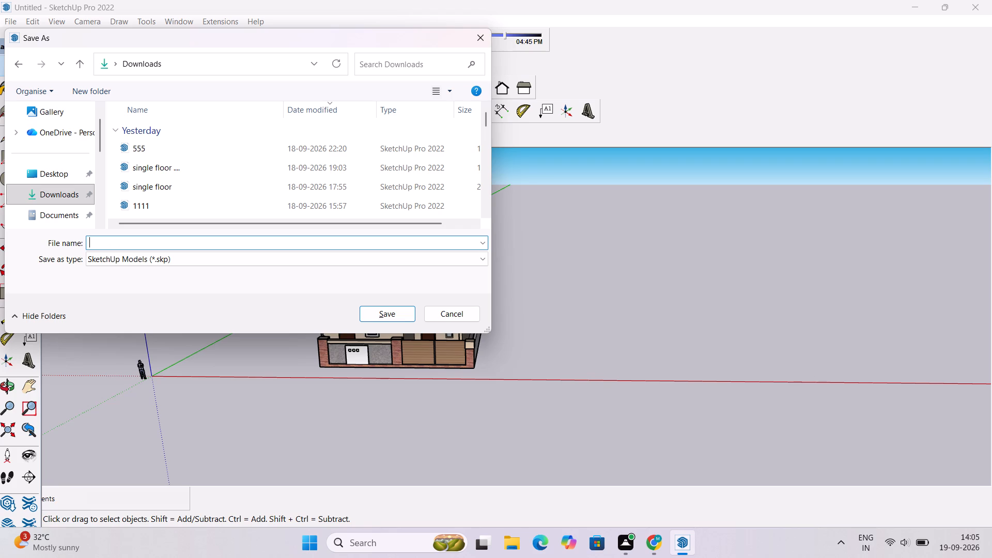
{"action": "type", "text": "HOUSE"}
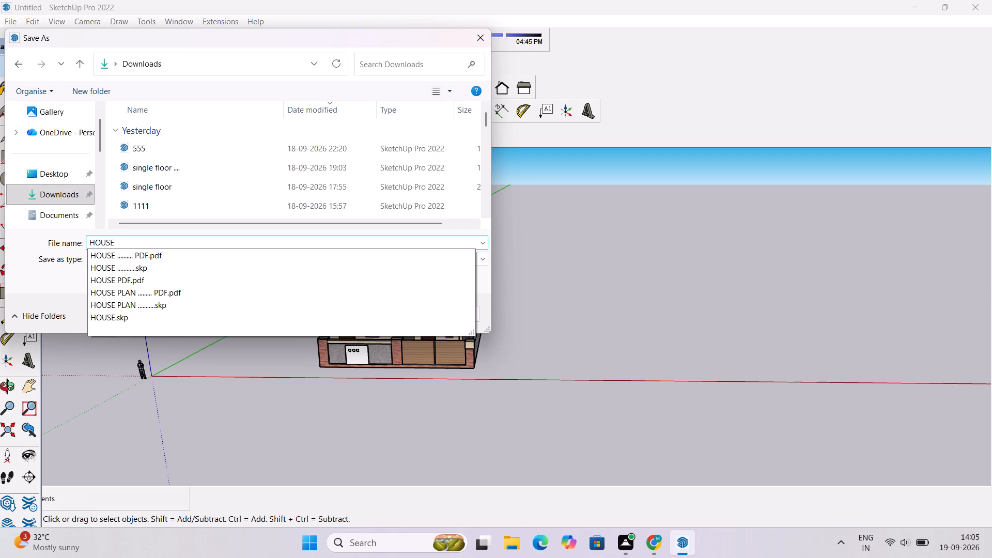
{"action": "key", "text": "space"}
{"action": "type", "text": "55555"}
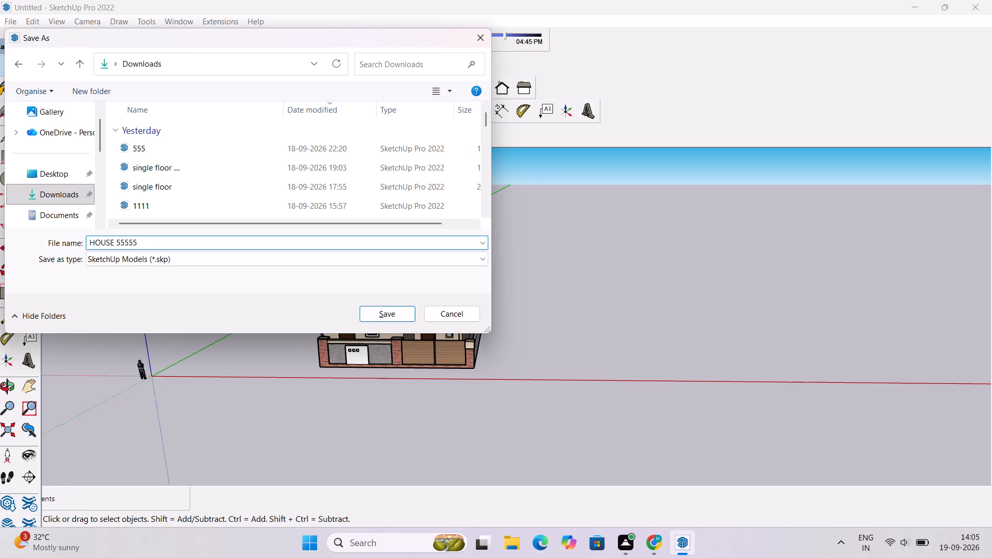
{"action": "left_click", "coordinate": [142, 263]}
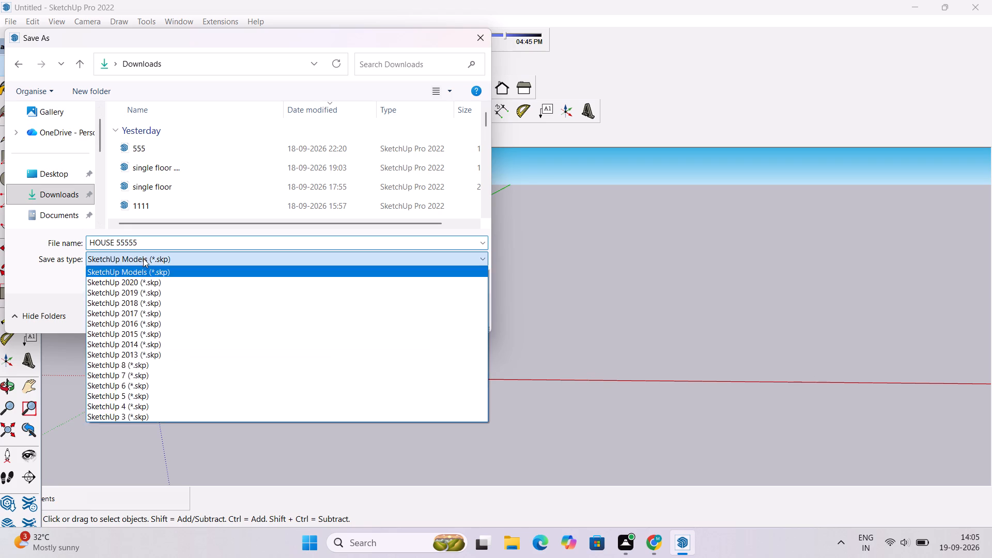
{"action": "left_click", "coordinate": [143, 258]}
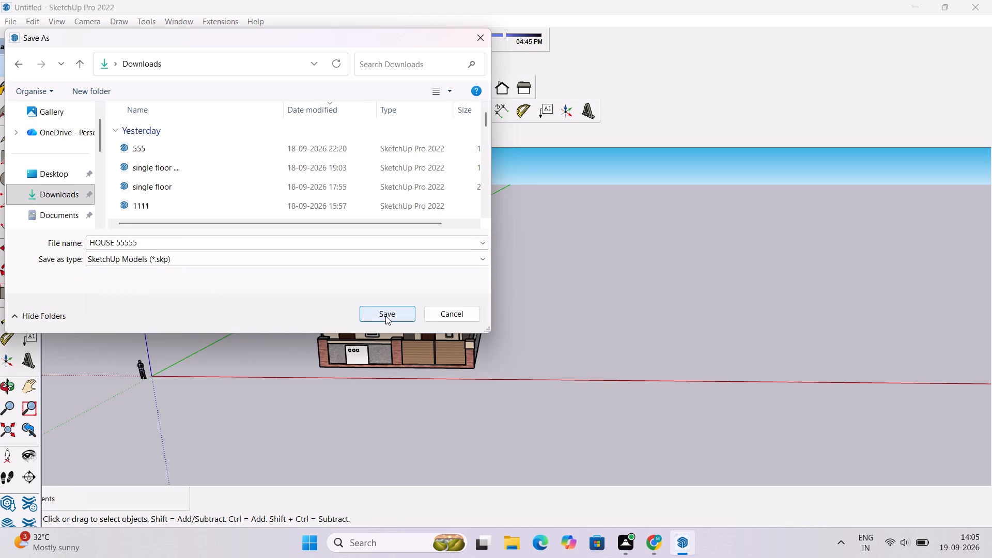
{"action": "left_click", "coordinate": [396, 312]}
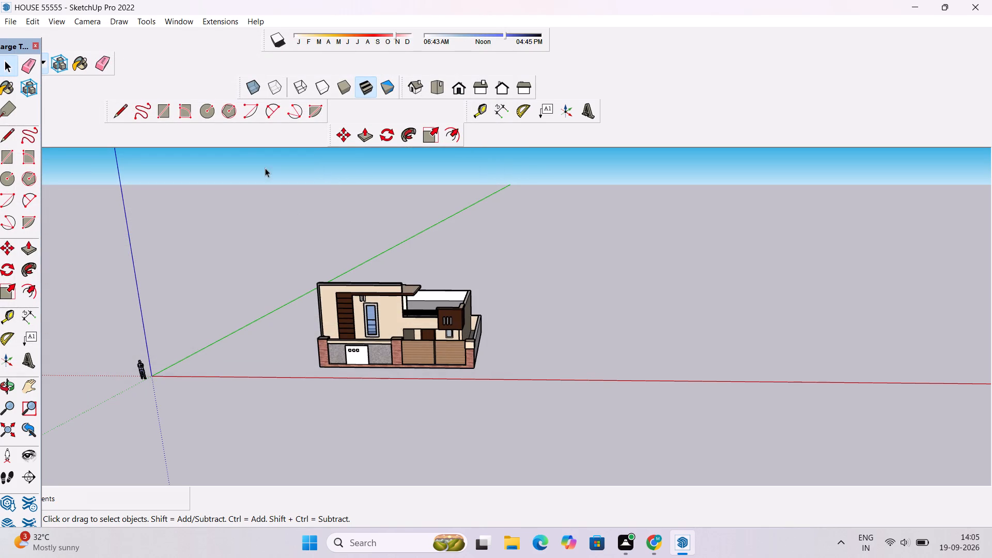
Export the current view as a 2D graphic to Downloads, named HOUSE 55555 PDF, with the PDF File (*.pdf) type.
{"action": "left_click", "coordinate": [7, 19]}
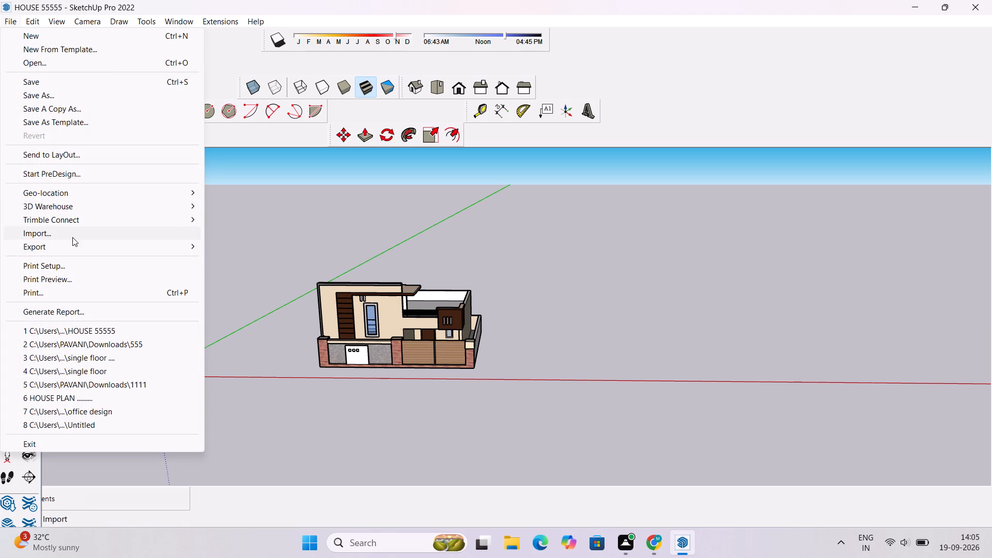
{"action": "left_click", "coordinate": [243, 262]}
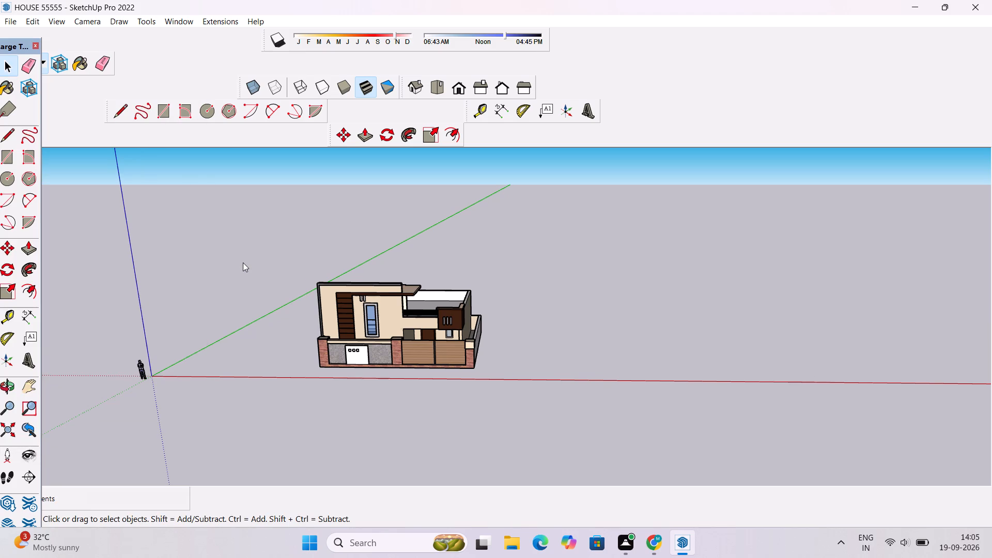
{"action": "left_click", "coordinate": [59, 222]}
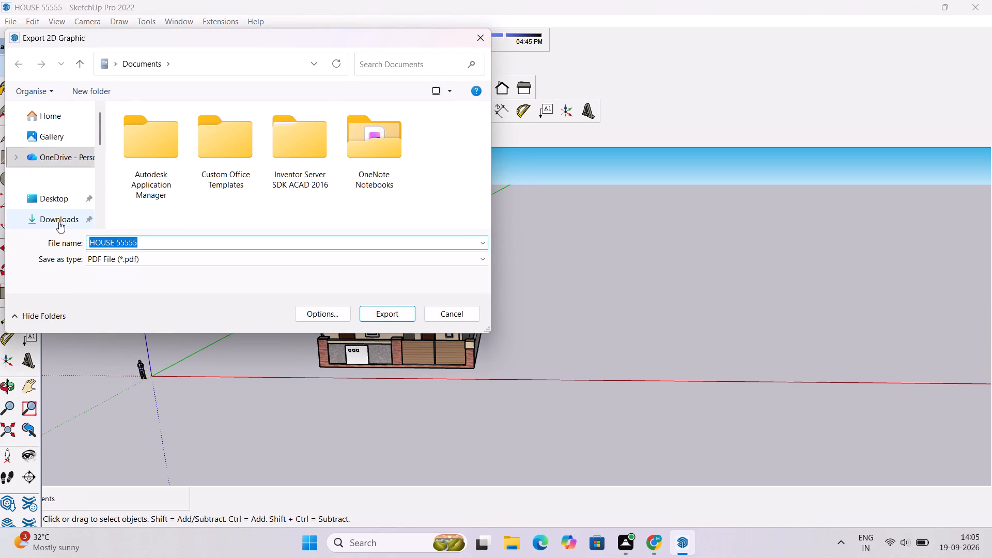
{"action": "triple_click", "coordinate": [140, 241]}
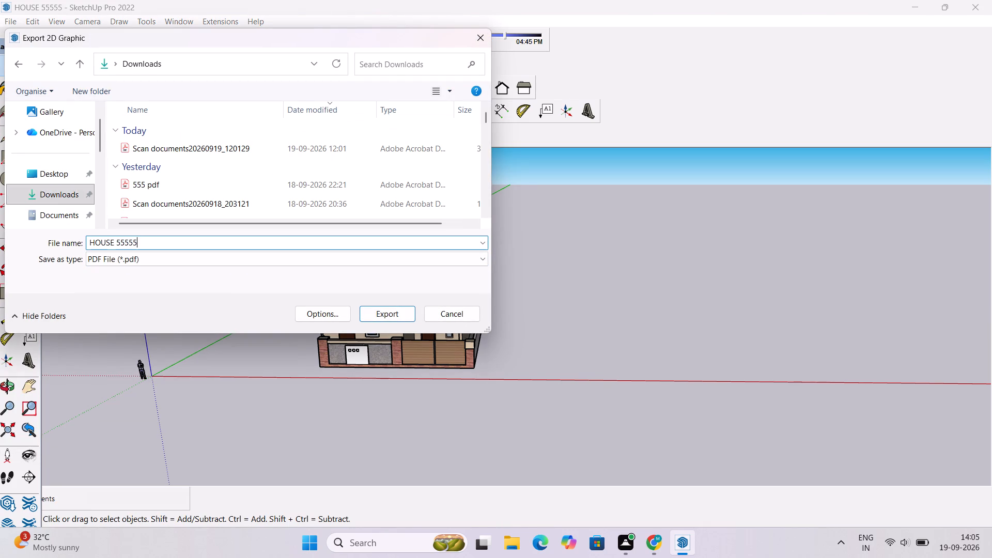
{"action": "key", "text": "space"}
{"action": "type", "text": "PDF"}
{"action": "left_click", "coordinate": [142, 262]}
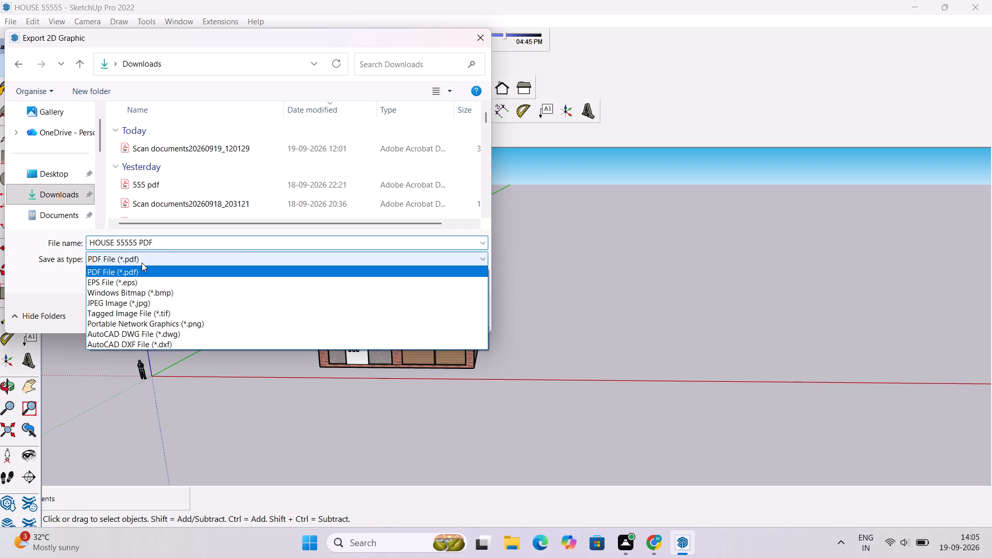
{"action": "left_click", "coordinate": [142, 262]}
{"action": "left_click", "coordinate": [388, 313]}
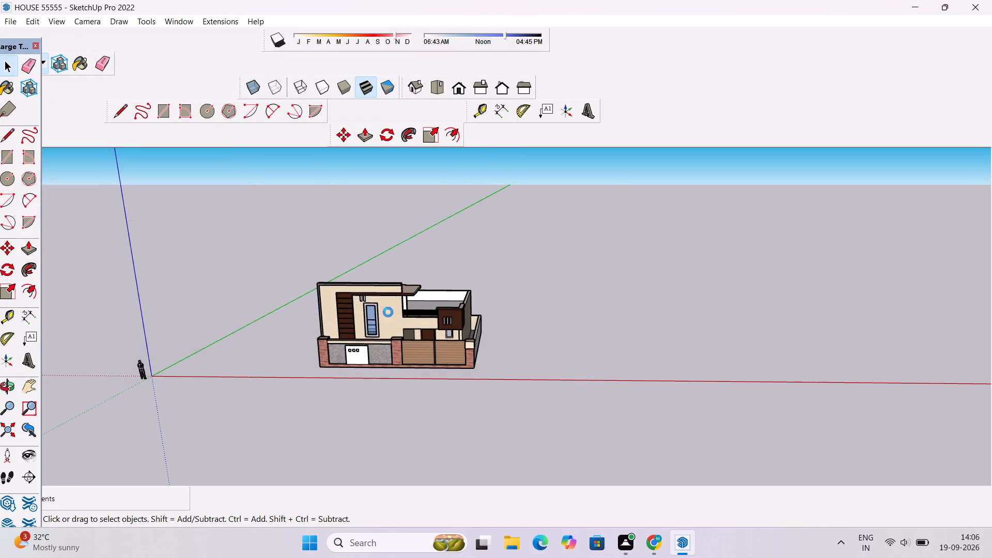
Examine the front elevation, compound wall and gate of the finished house up close and from a distance.
{"action": "scroll", "coordinate": [384, 298], "scroll_direction": "down", "scroll_amount": 7}
{"action": "scroll", "coordinate": [382, 346], "scroll_direction": "up", "scroll_amount": 20}
{"action": "scroll", "coordinate": [382, 346], "scroll_direction": "up", "scroll_amount": 2}
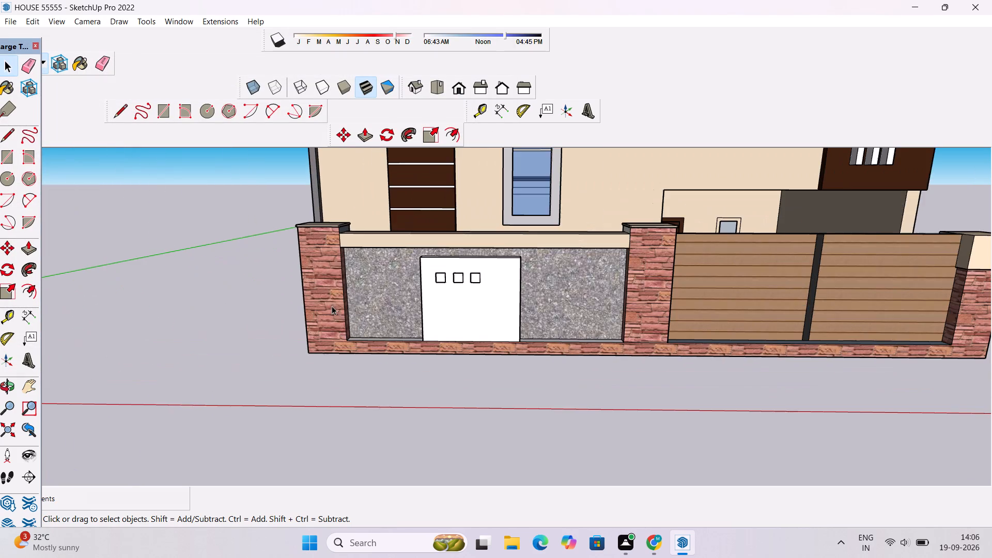
{"action": "scroll", "coordinate": [331, 299], "scroll_direction": "down", "scroll_amount": 6}
{"action": "scroll", "coordinate": [419, 310], "scroll_direction": "up", "scroll_amount": 2}
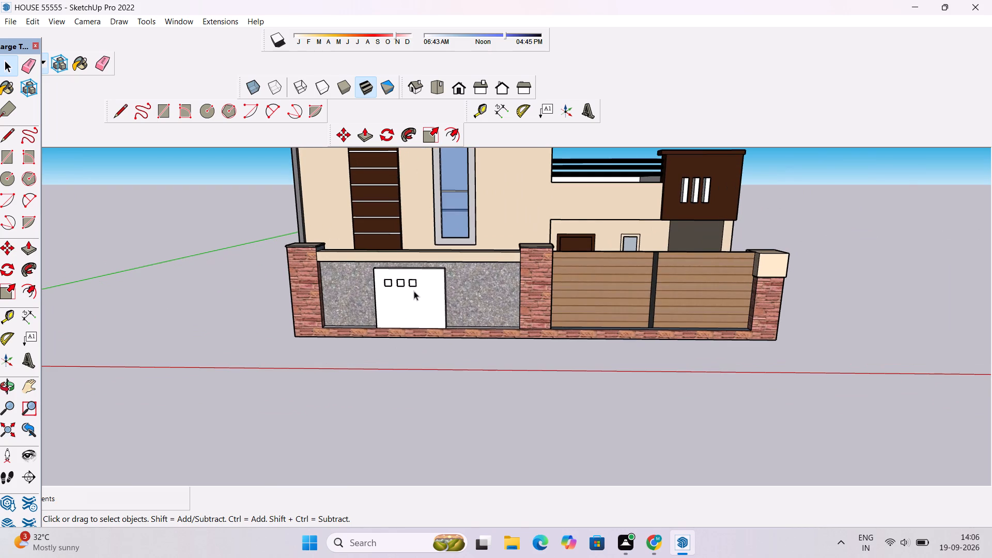
{"action": "scroll", "coordinate": [414, 291], "scroll_direction": "down", "scroll_amount": 2}
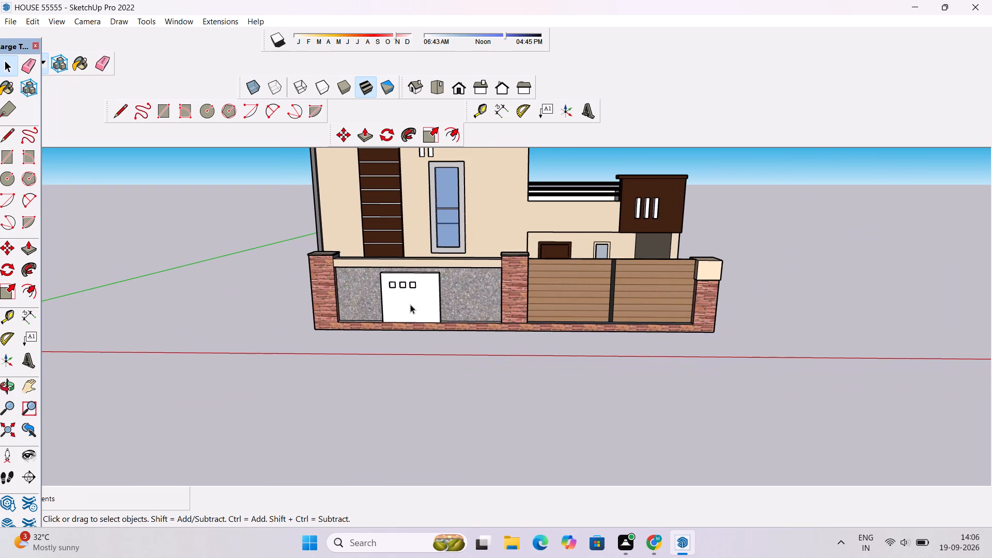
{"action": "scroll", "coordinate": [410, 304], "scroll_direction": "up", "scroll_amount": 1}
{"action": "scroll", "coordinate": [410, 304], "scroll_direction": "down", "scroll_amount": 4}
{"action": "scroll", "coordinate": [410, 304], "scroll_direction": "up", "scroll_amount": 4}
{"action": "scroll", "coordinate": [399, 263], "scroll_direction": "down", "scroll_amount": 9}
{"action": "scroll", "coordinate": [491, 276], "scroll_direction": "down", "scroll_amount": 3}
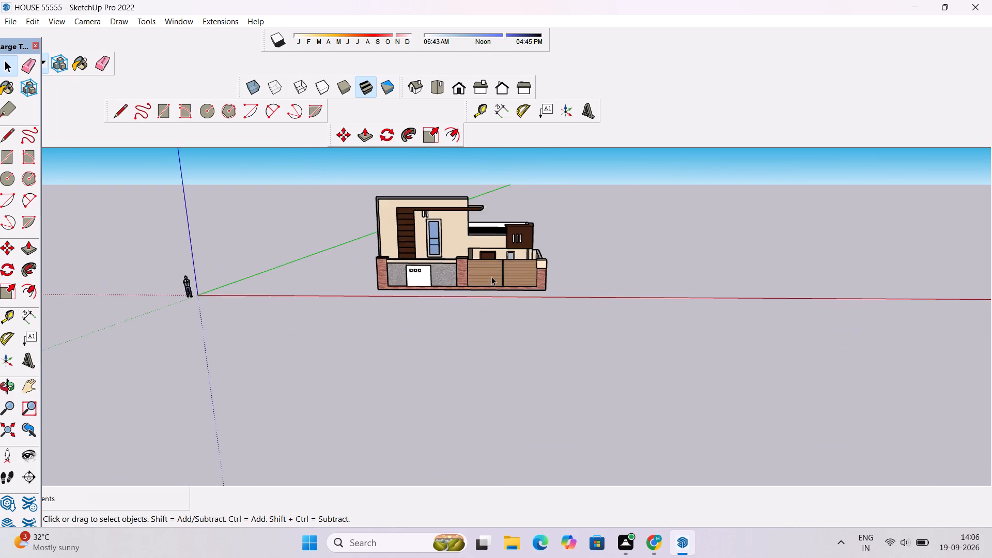
{"action": "scroll", "coordinate": [491, 276], "scroll_direction": "down", "scroll_amount": 2}
{"action": "scroll", "coordinate": [491, 283], "scroll_direction": "up", "scroll_amount": 3}
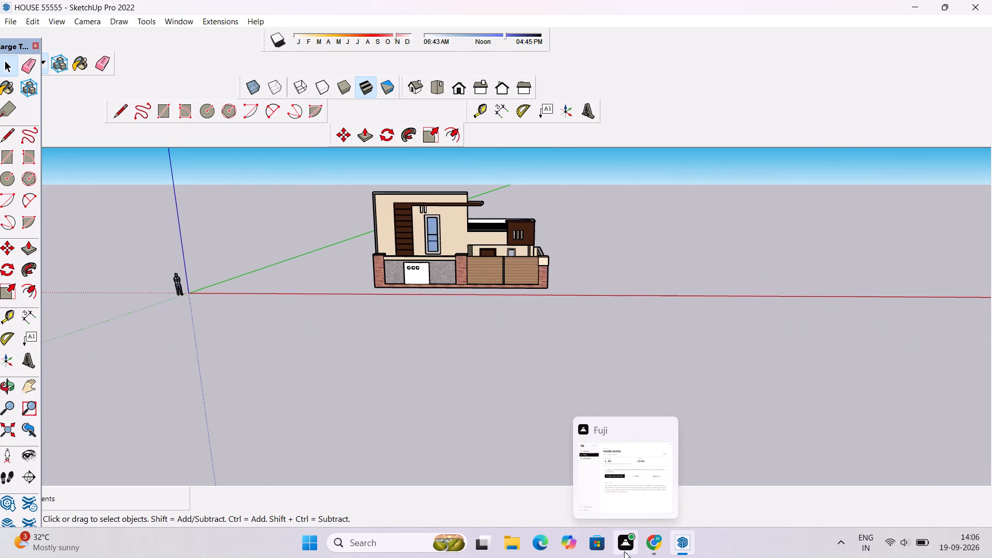